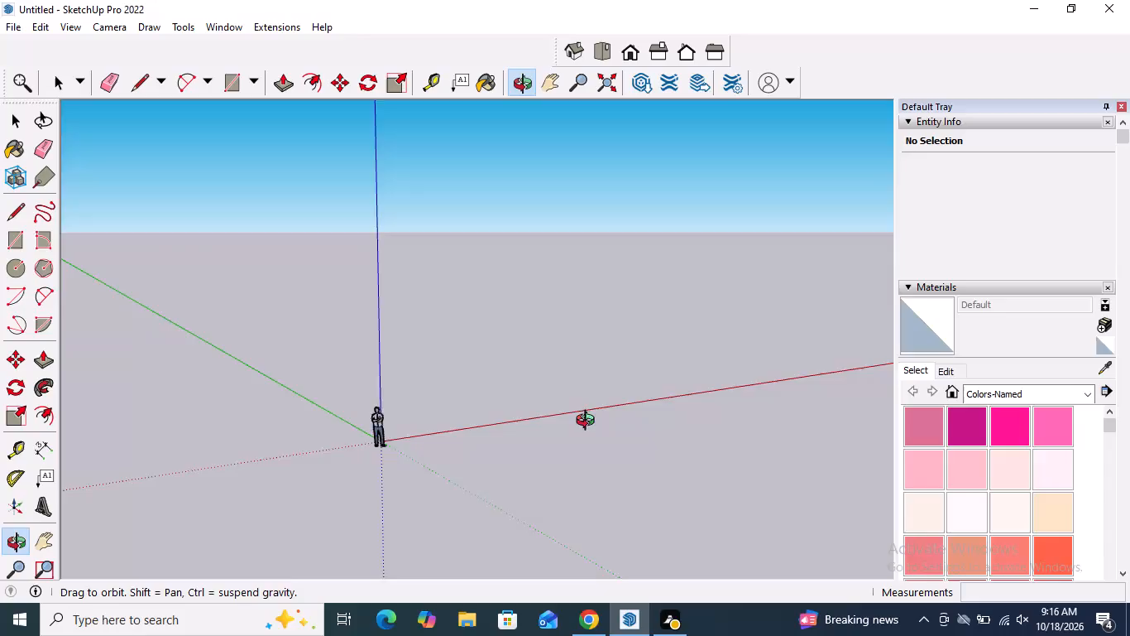
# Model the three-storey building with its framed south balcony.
# Draw a rectangle of about 50 ft² on the ground plane, between the positive red and green axes.
pyautogui.scroll(13, 520, 333)
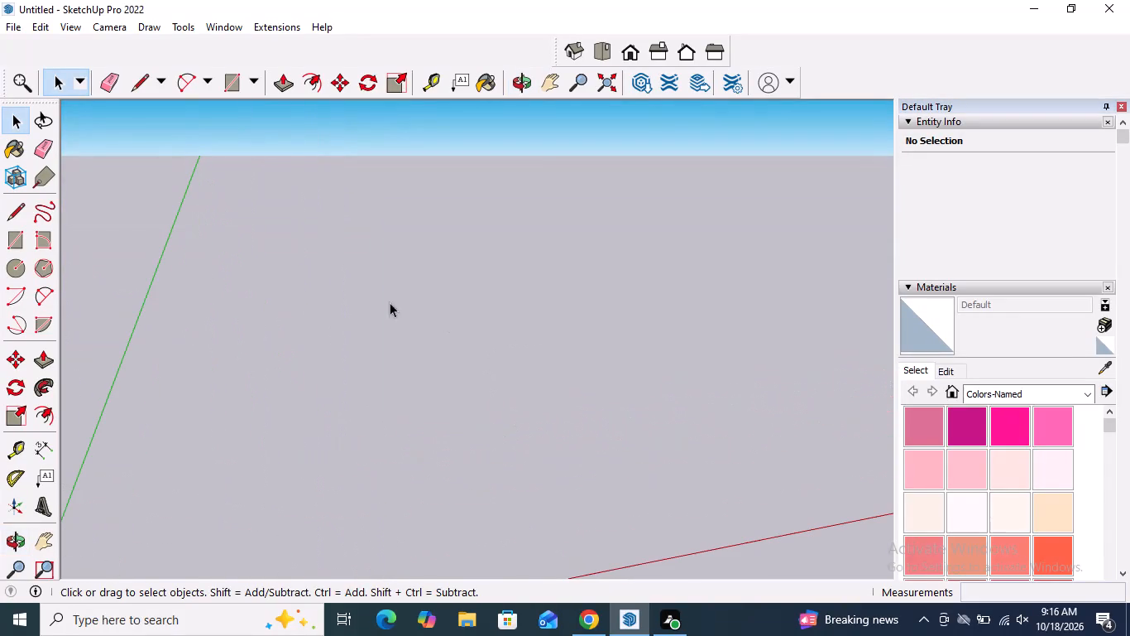
pyautogui.click(606, 55)
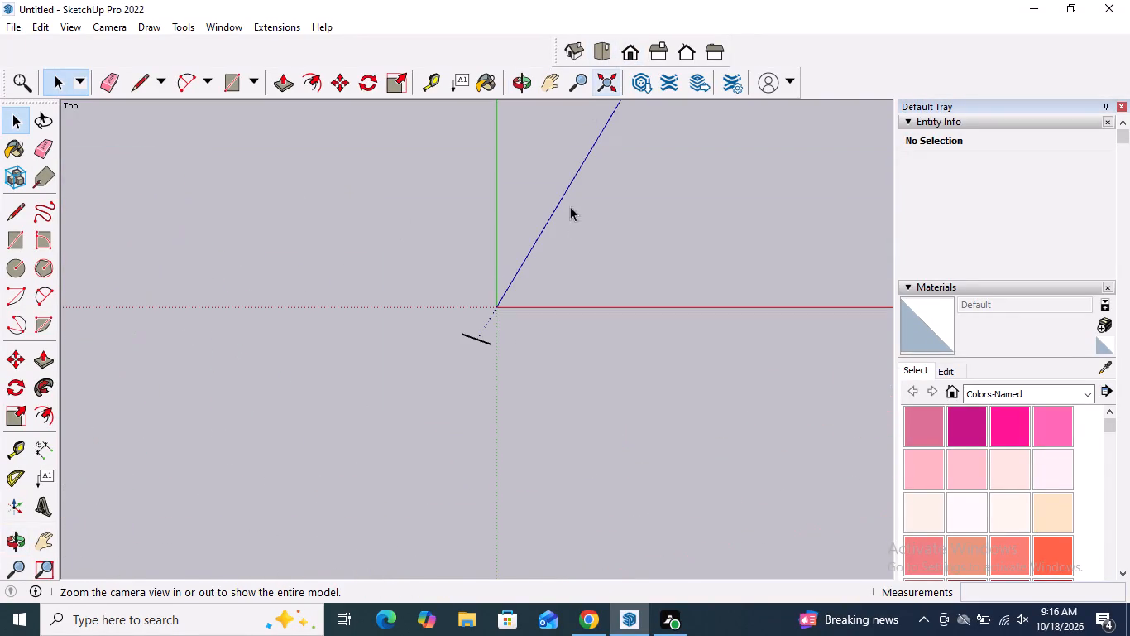
pyautogui.scroll(15, 721, 197)
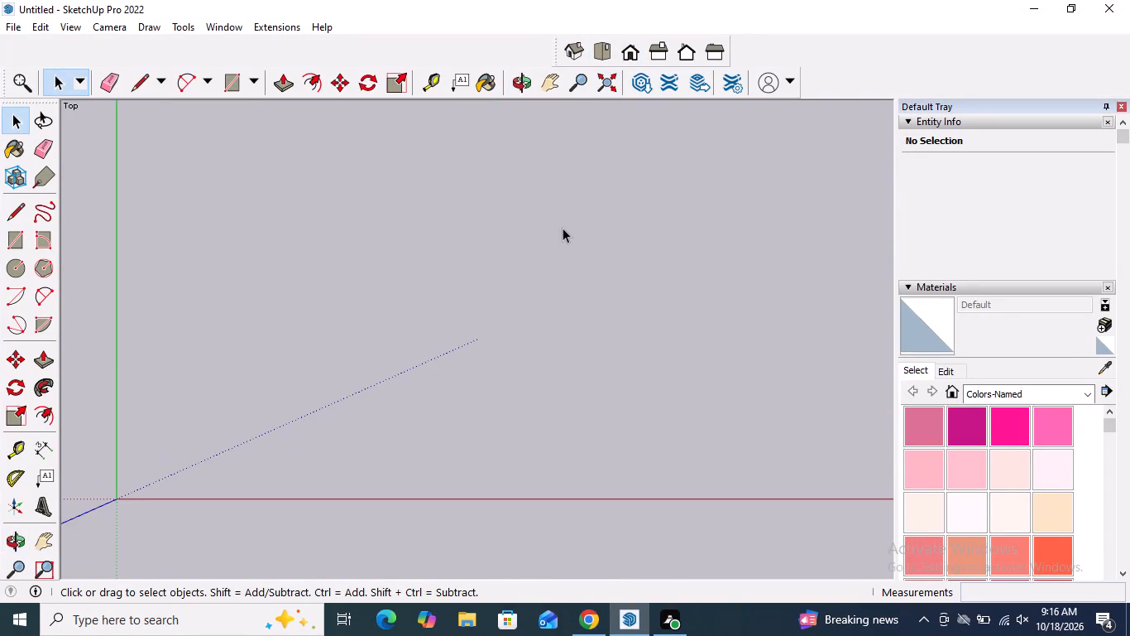
pyautogui.moveTo(572, 219); pyautogui.dragTo(639, 207, button='middle')
pyautogui.scroll(8, 650, 185)
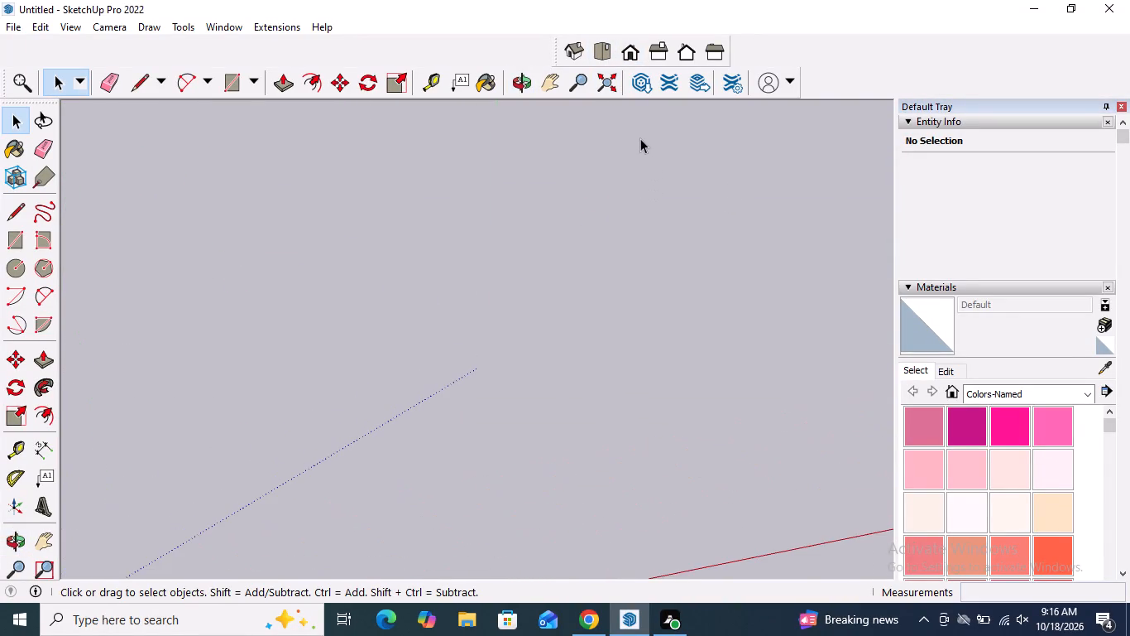
pyautogui.moveTo(658, 159); pyautogui.dragTo(555, 147, button='middle')
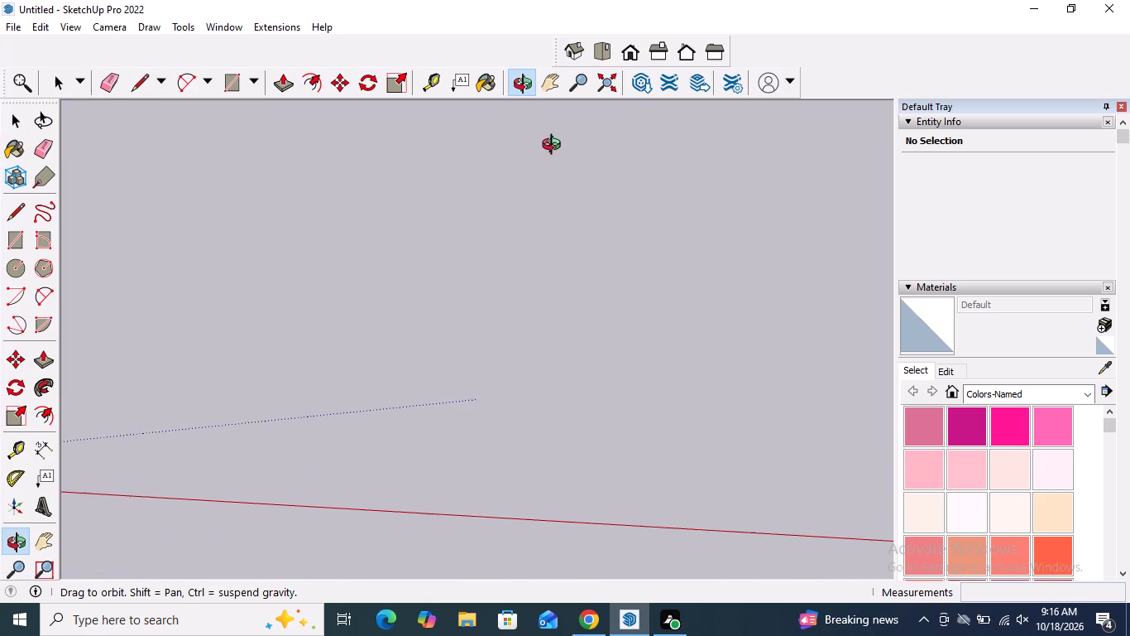
pyautogui.moveTo(555, 147); pyautogui.dragTo(553, 147, button='middle')
pyautogui.scroll(9, 553, 137)
pyautogui.moveTo(606, 166); pyautogui.dragTo(618, 157, button='middle')
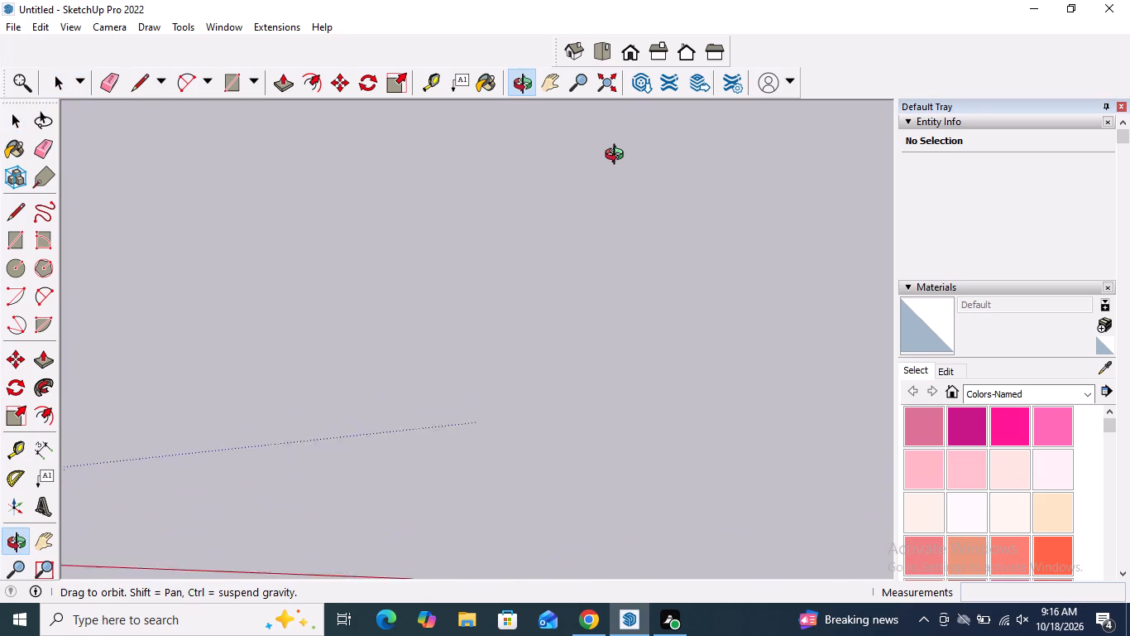
pyautogui.moveTo(618, 157); pyautogui.dragTo(701, 159, button='middle')
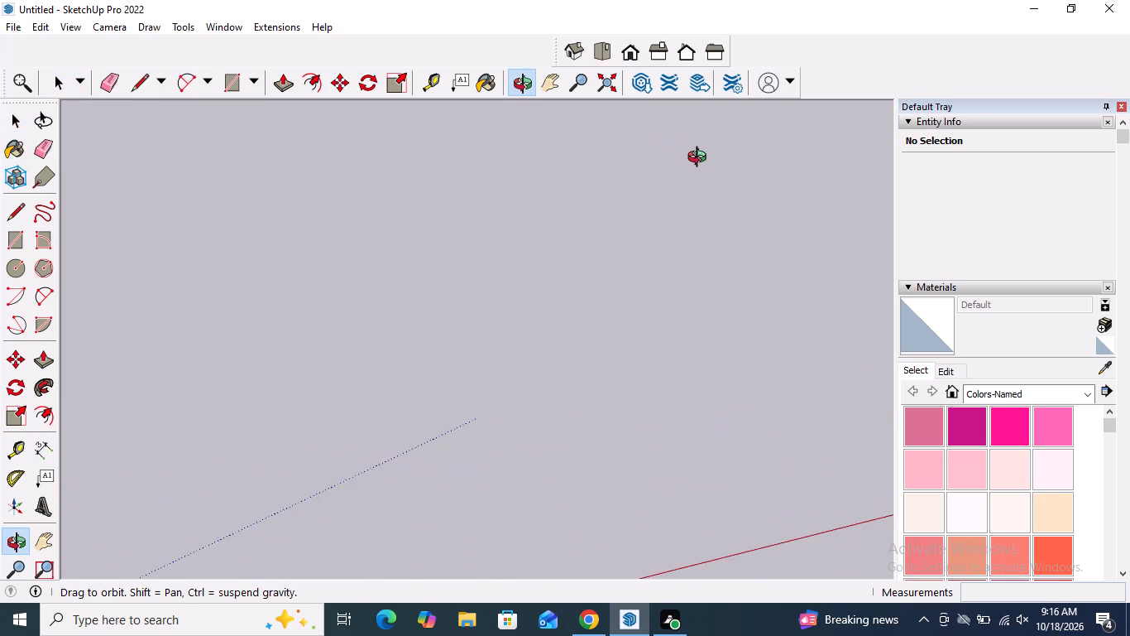
pyautogui.moveTo(701, 159); pyautogui.dragTo(730, 160, button='middle')
pyautogui.scroll(3, 525, 146)
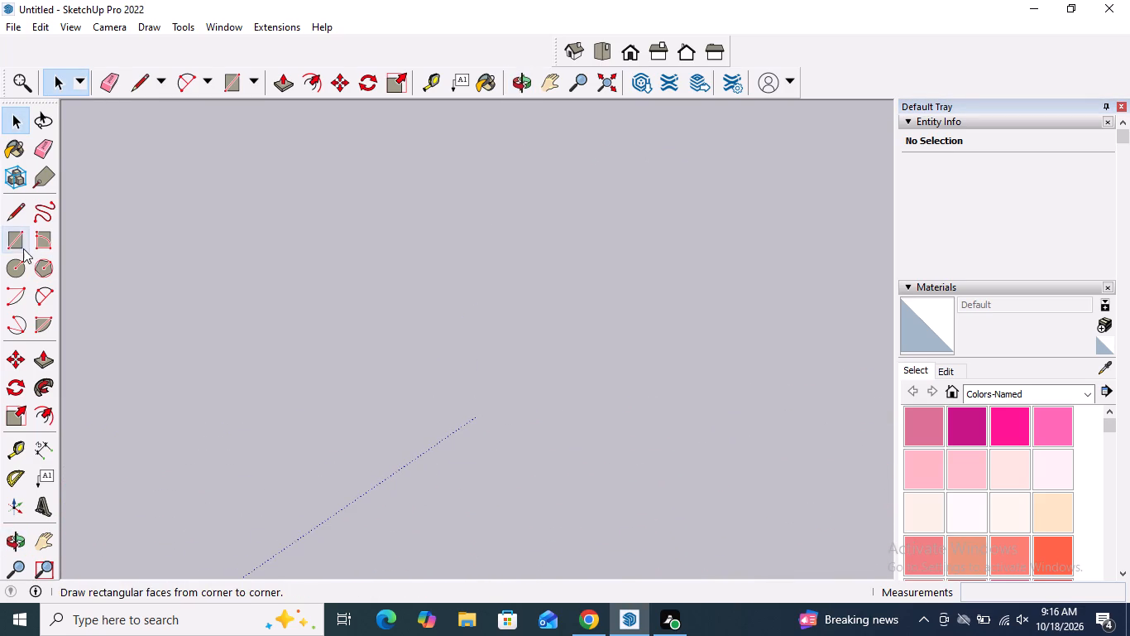
pyautogui.click(20, 244)
pyautogui.click(317, 243)
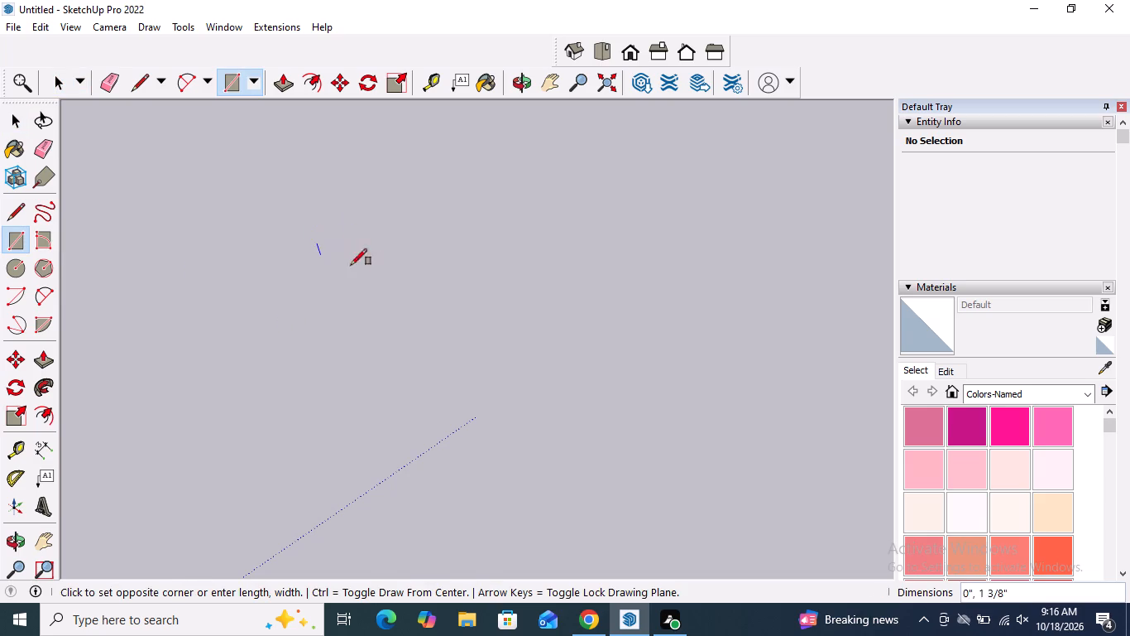
pyautogui.scroll(-19, 491, 311)
pyautogui.scroll(-5, 494, 322)
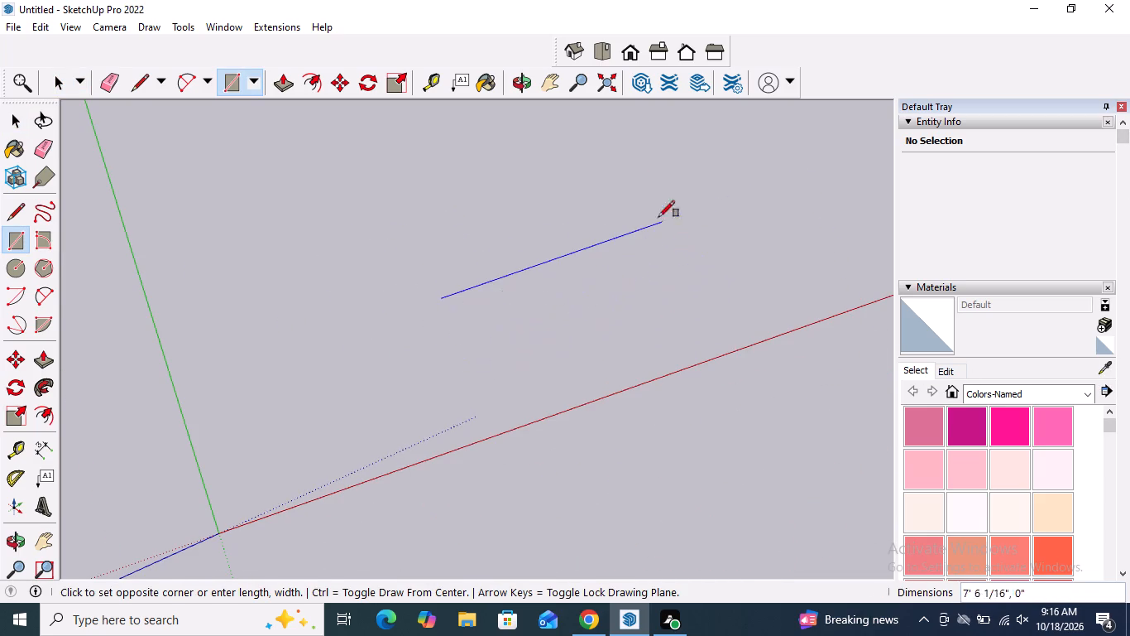
pyautogui.scroll(-4, 635, 266)
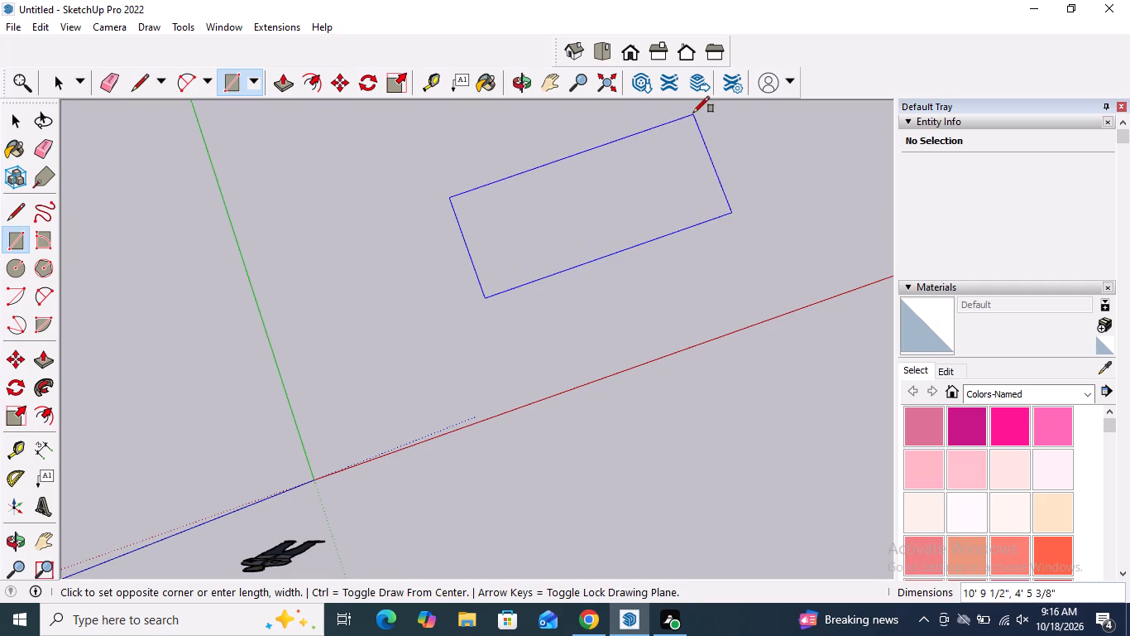
pyautogui.click(660, 106)
pyautogui.scroll(-5, 338, 388)
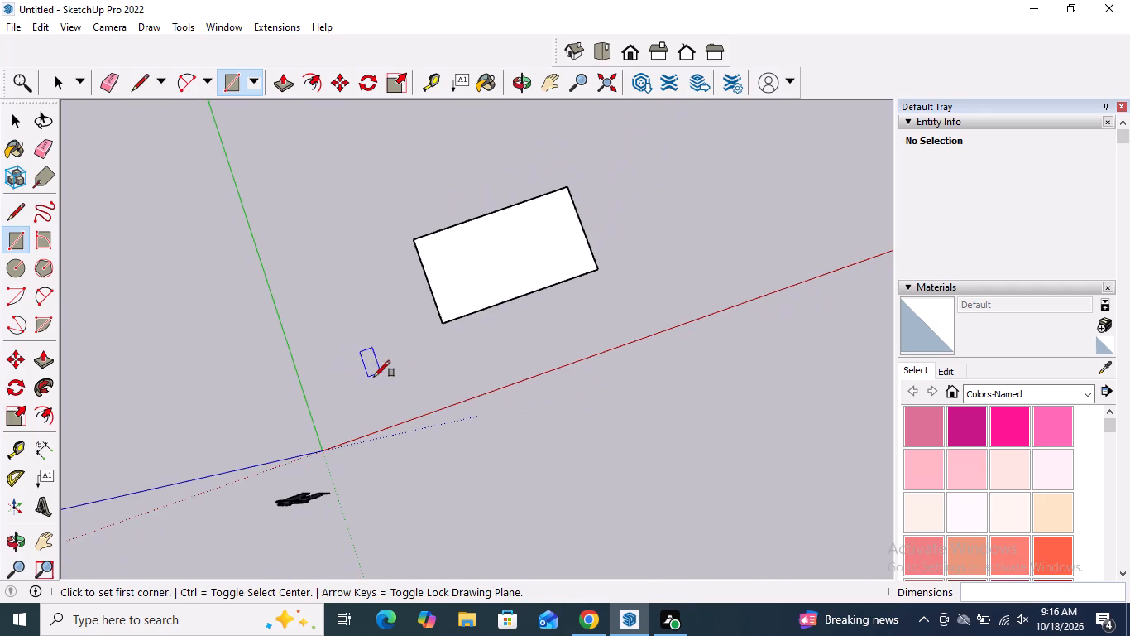
pyautogui.press('space')
# Push/Pull the ground rectangle up about 2 1/2 inches to form a thin base slab.
pyautogui.moveTo(429, 441); pyautogui.dragTo(389, 197, button='middle')
pyautogui.moveTo(473, 391); pyautogui.dragTo(414, 353, button='middle')
pyautogui.scroll(3, 484, 307)
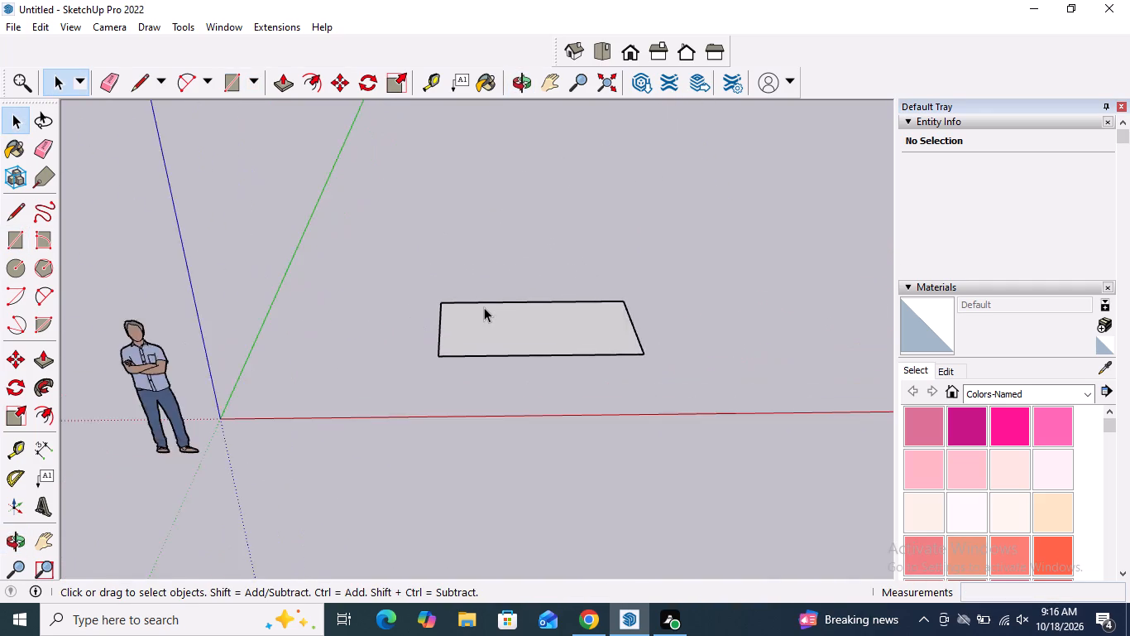
pyautogui.scroll(3, 484, 307)
pyautogui.click(46, 366)
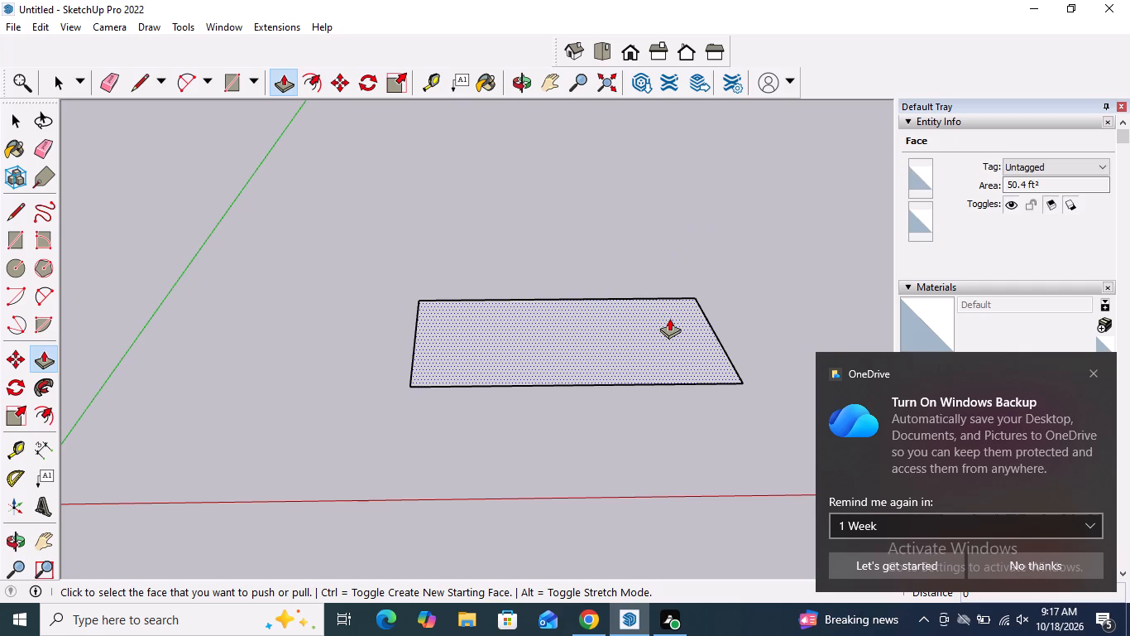
pyautogui.click(643, 350)
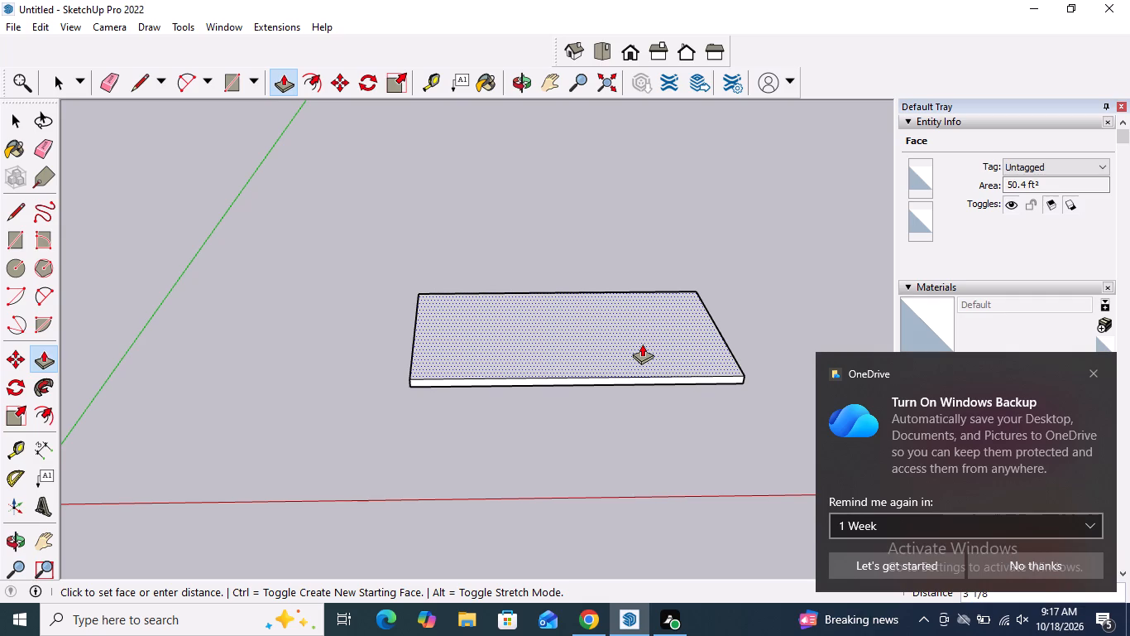
pyautogui.click(642, 344)
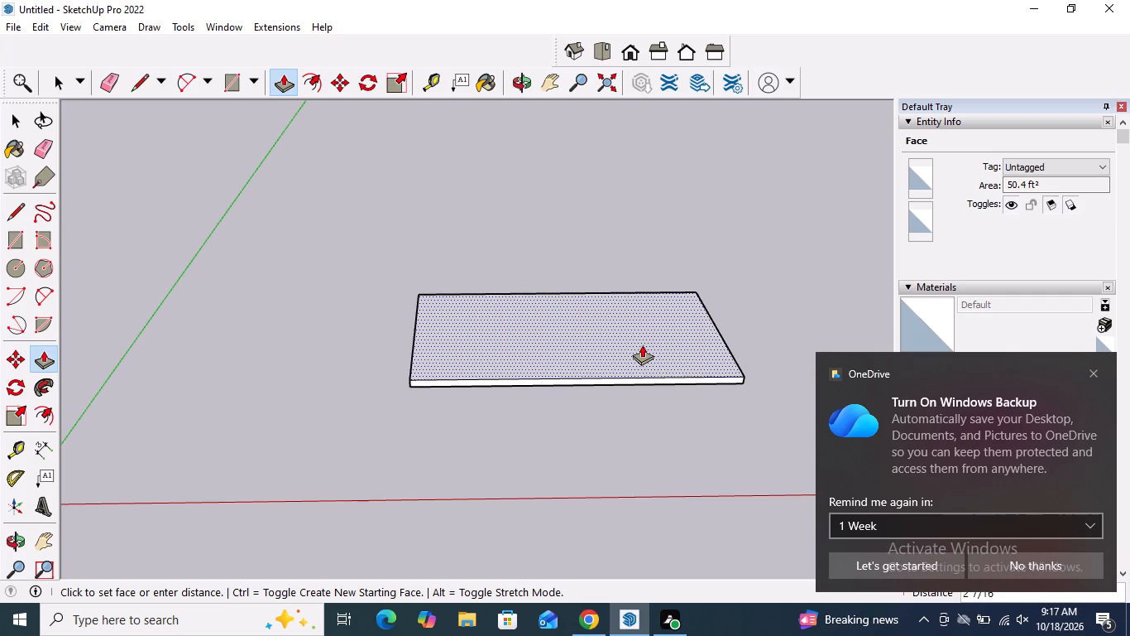
# Pull the base slab's top face up about 8 ft 3 in as a new section, keeping the slab's edges.
pyautogui.click(647, 338)
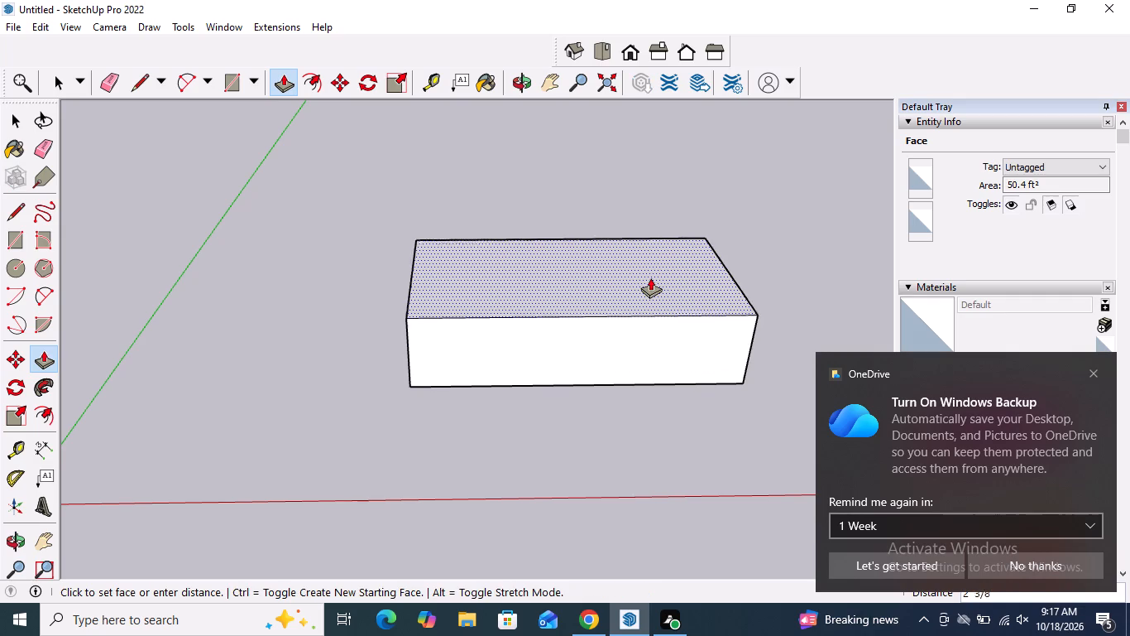
pyautogui.moveTo(587, 354); pyautogui.dragTo(578, 346, button='middle')
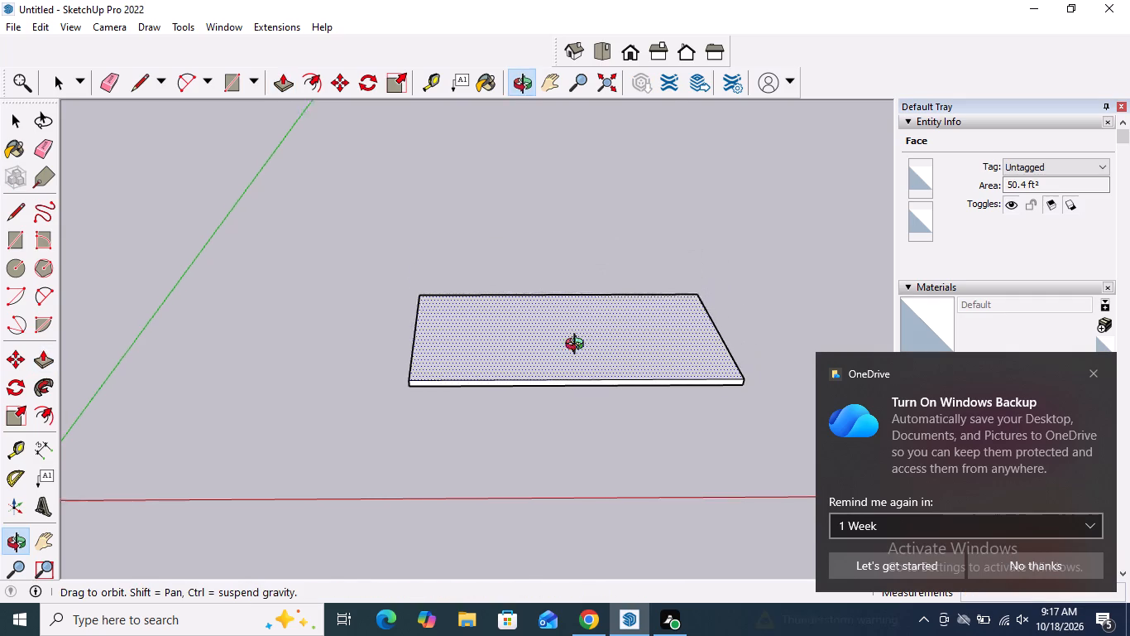
pyautogui.moveTo(578, 346); pyautogui.dragTo(534, 271, button='middle')
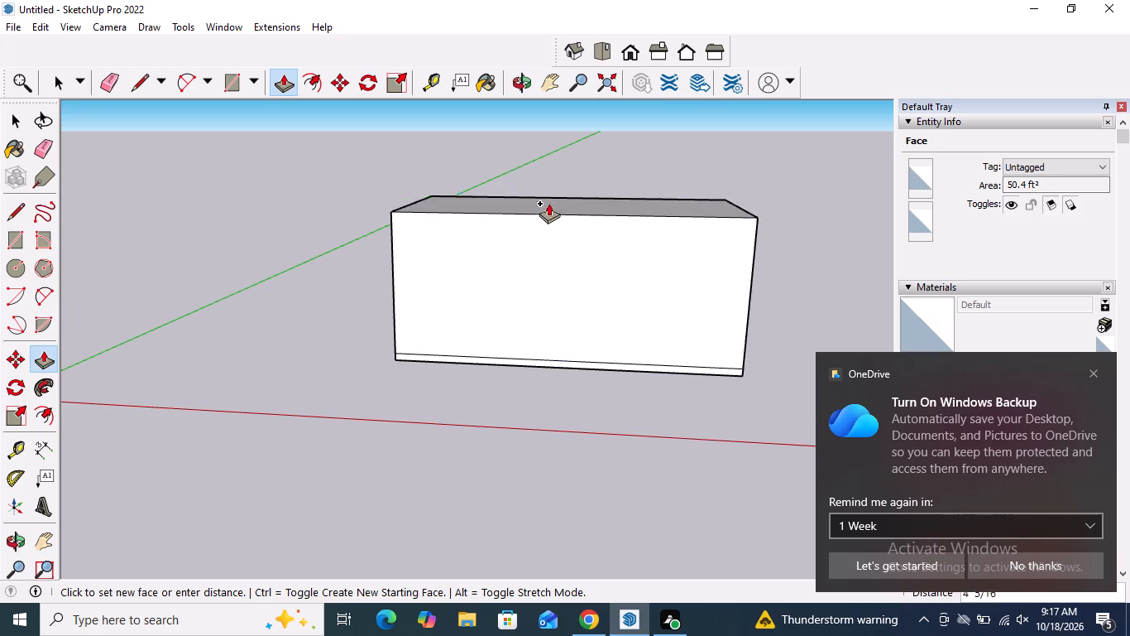
pyautogui.scroll(-8, 558, 259)
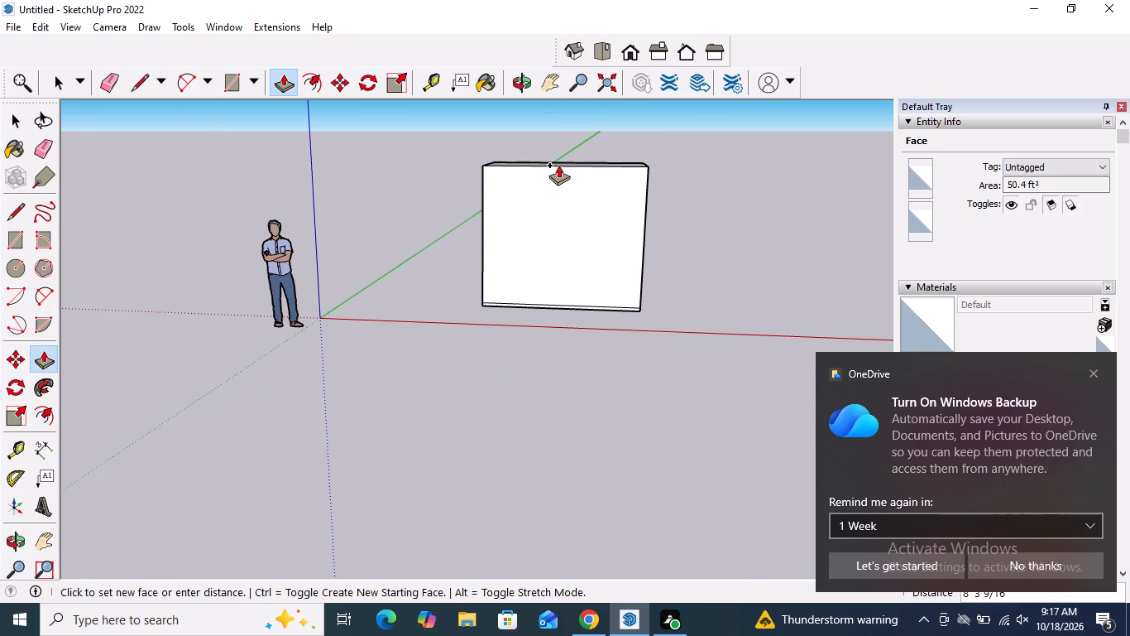
pyautogui.click(562, 172)
# Pull the top face of the first tall section up about 2 3/8 inches as a separate thin slab band.
pyautogui.moveTo(567, 165); pyautogui.dragTo(567, 283, button='middle')
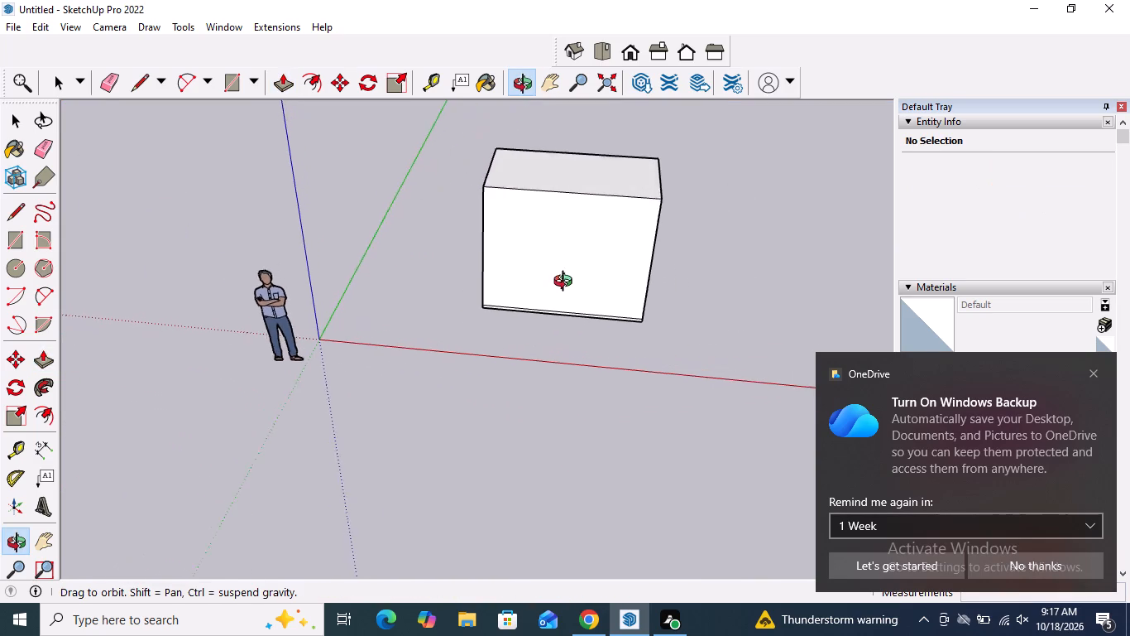
pyautogui.moveTo(567, 283); pyautogui.dragTo(567, 291, button='middle')
pyautogui.click(559, 169)
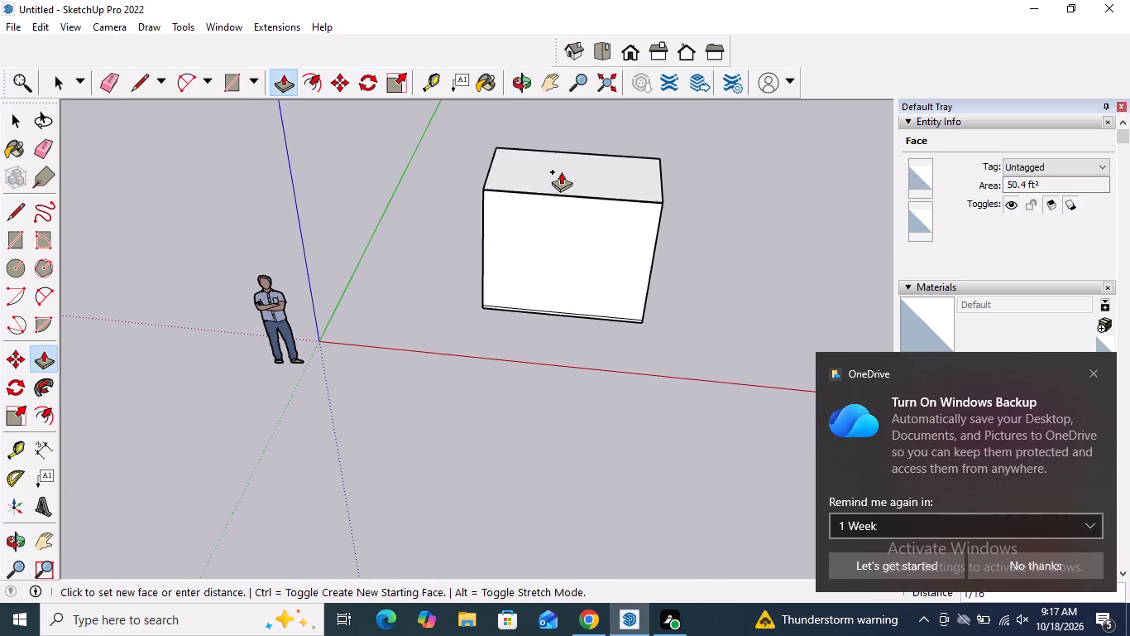
pyautogui.scroll(3, 561, 175)
pyautogui.moveTo(561, 175); pyautogui.dragTo(561, 113, button='middle')
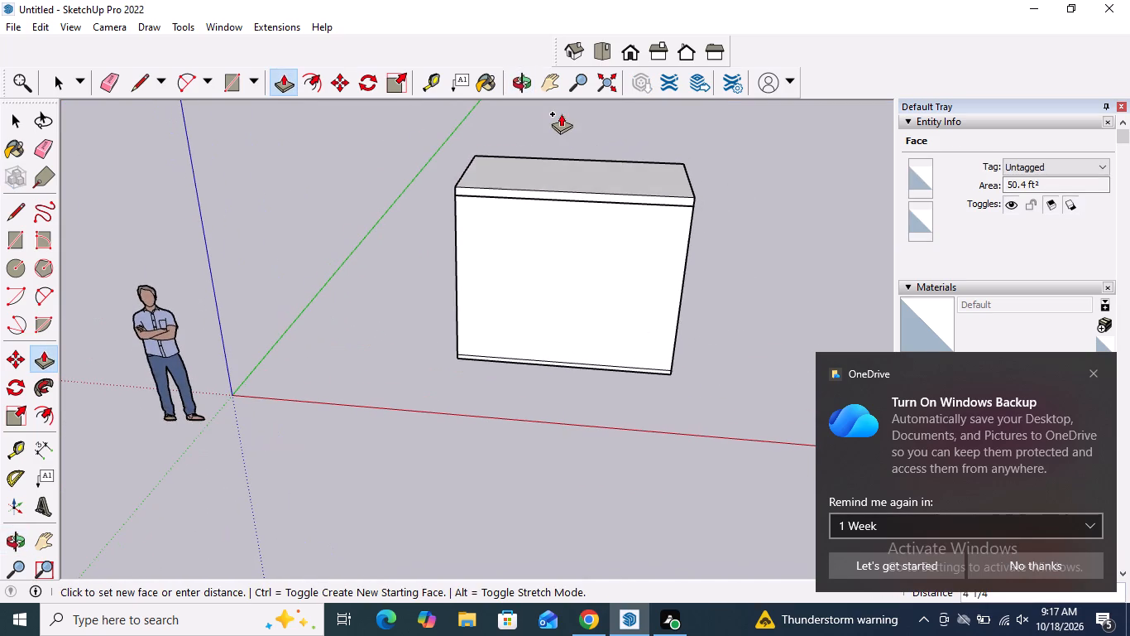
pyautogui.click(564, 167)
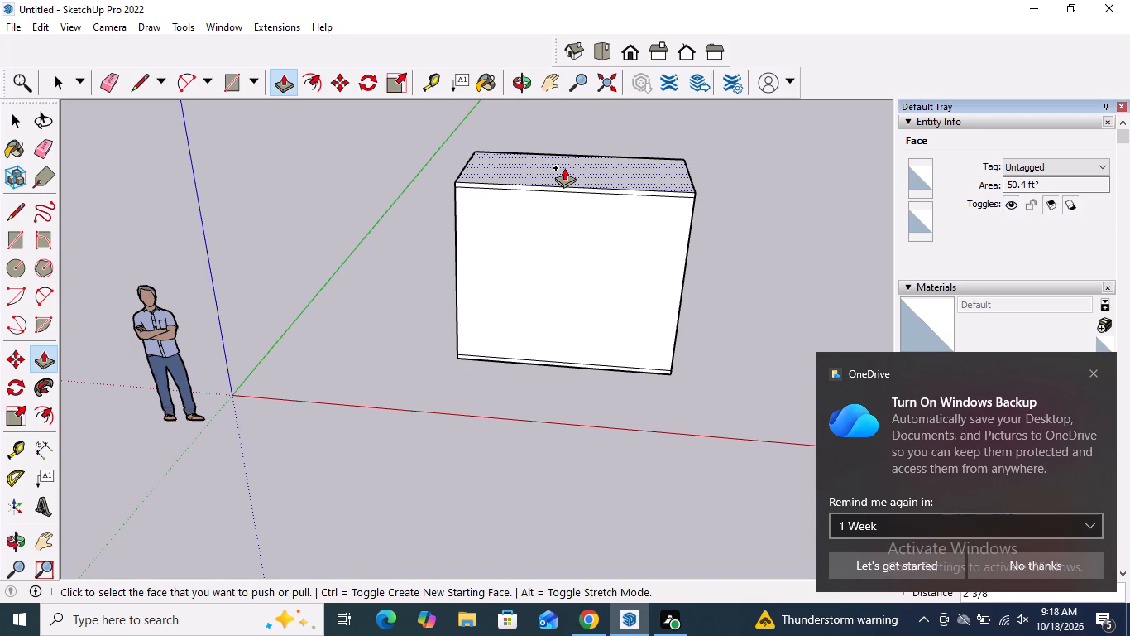
# Pull the second slab's top face up about 6 ft 7 in as a new section above the band.
pyautogui.click(567, 161)
pyautogui.scroll(-3, 576, 210)
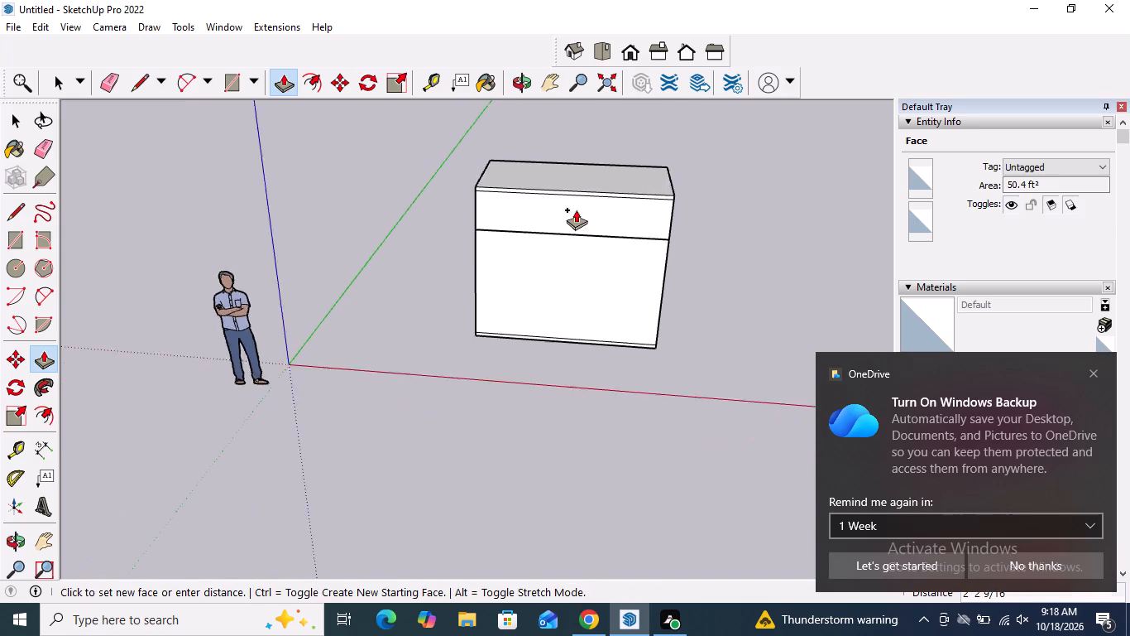
pyautogui.scroll(-8, 576, 210)
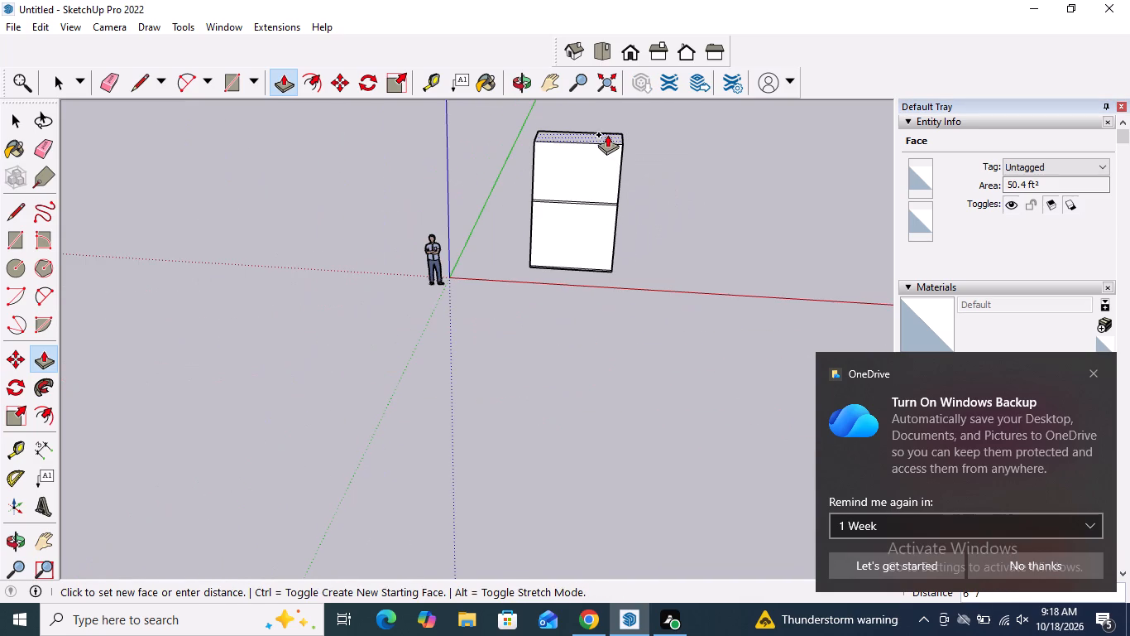
pyautogui.click(607, 134)
# Pull the top face of the second tall section up about 3 inches as another thin slab band.
pyautogui.scroll(7, 581, 113)
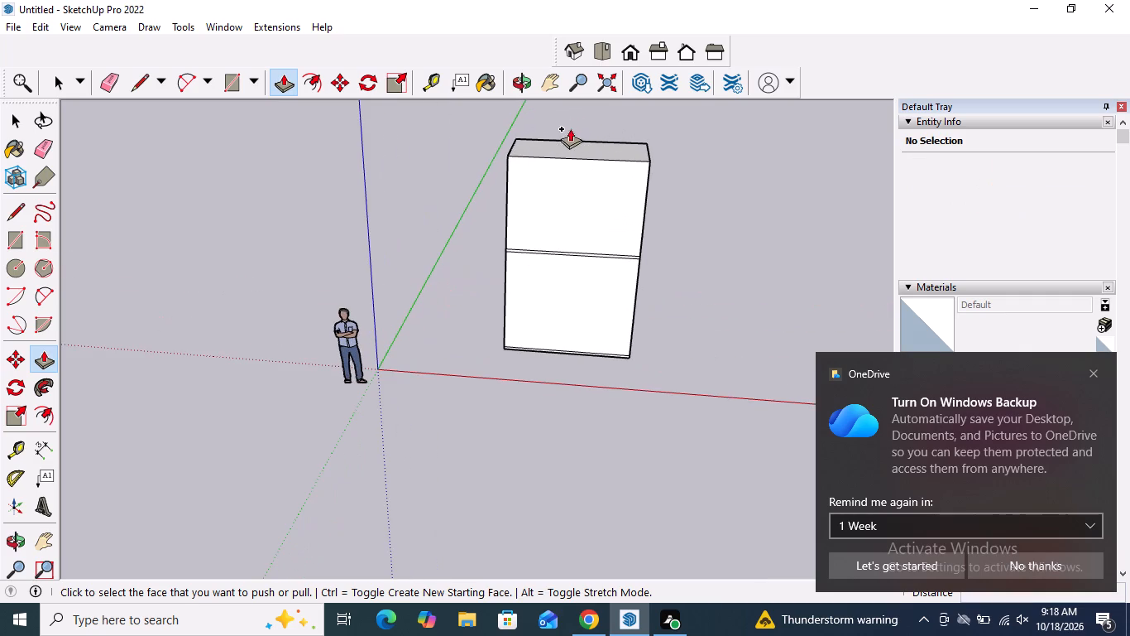
pyautogui.click(575, 147)
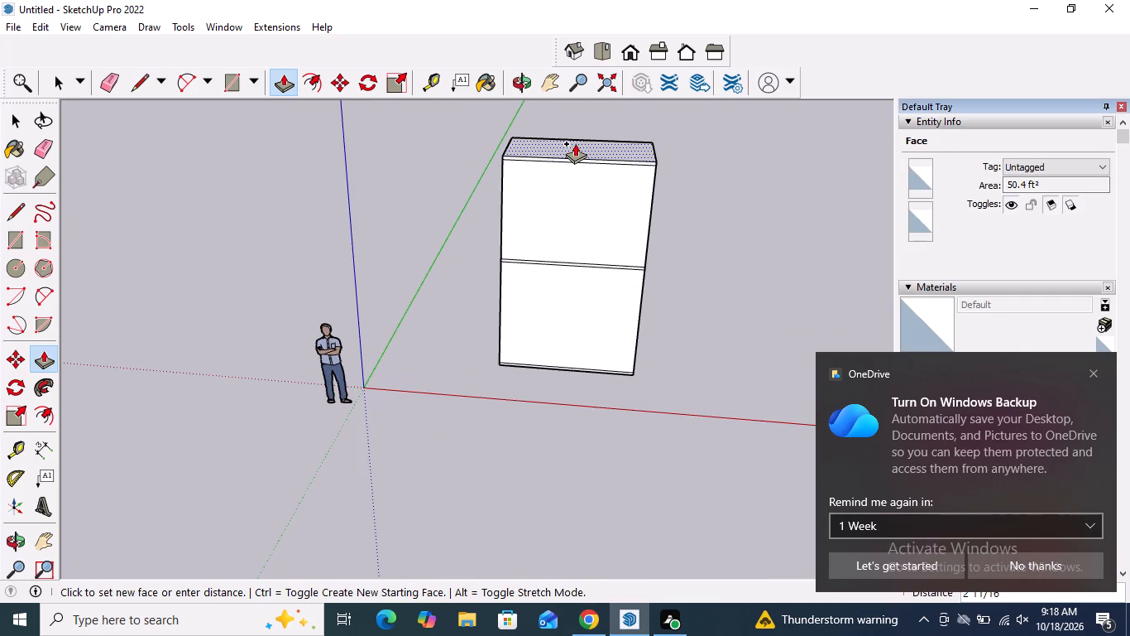
pyautogui.click(575, 142)
# Pull the third slab's top face up about 4 ft 5 in as a new top section.
pyautogui.scroll(3, 579, 137)
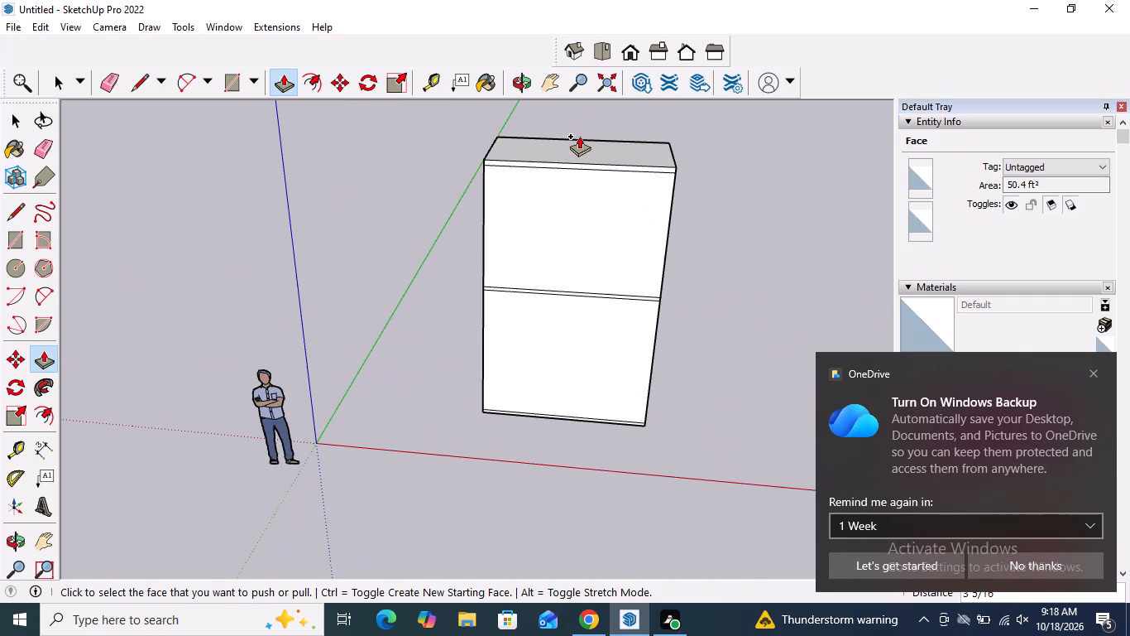
pyautogui.click(579, 143)
pyautogui.scroll(-5, 564, 203)
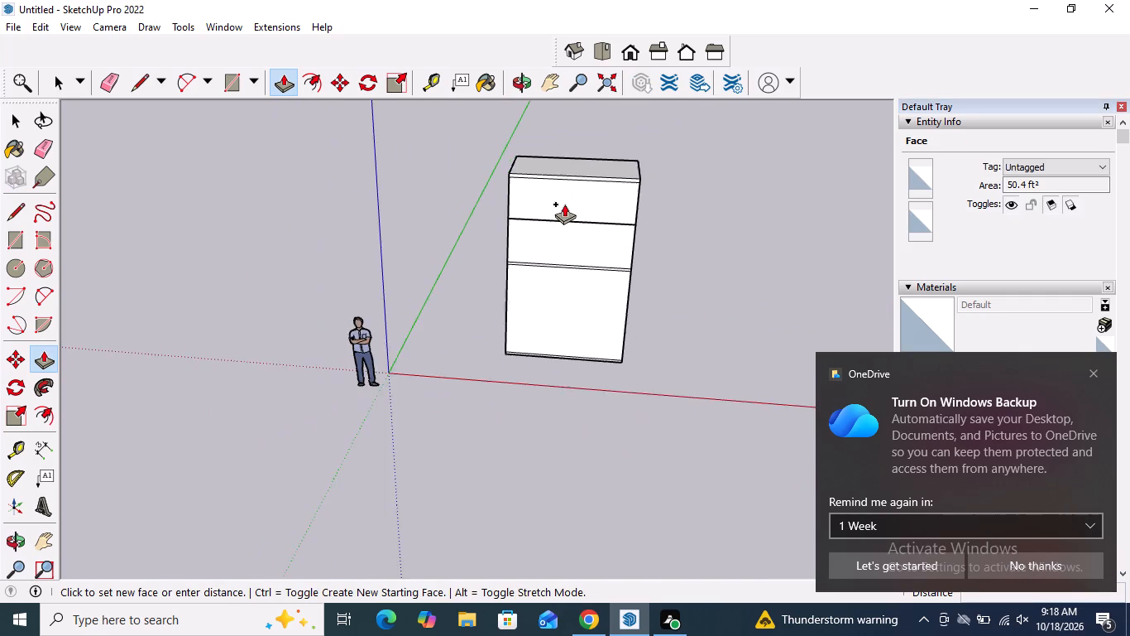
pyautogui.scroll(-4, 564, 204)
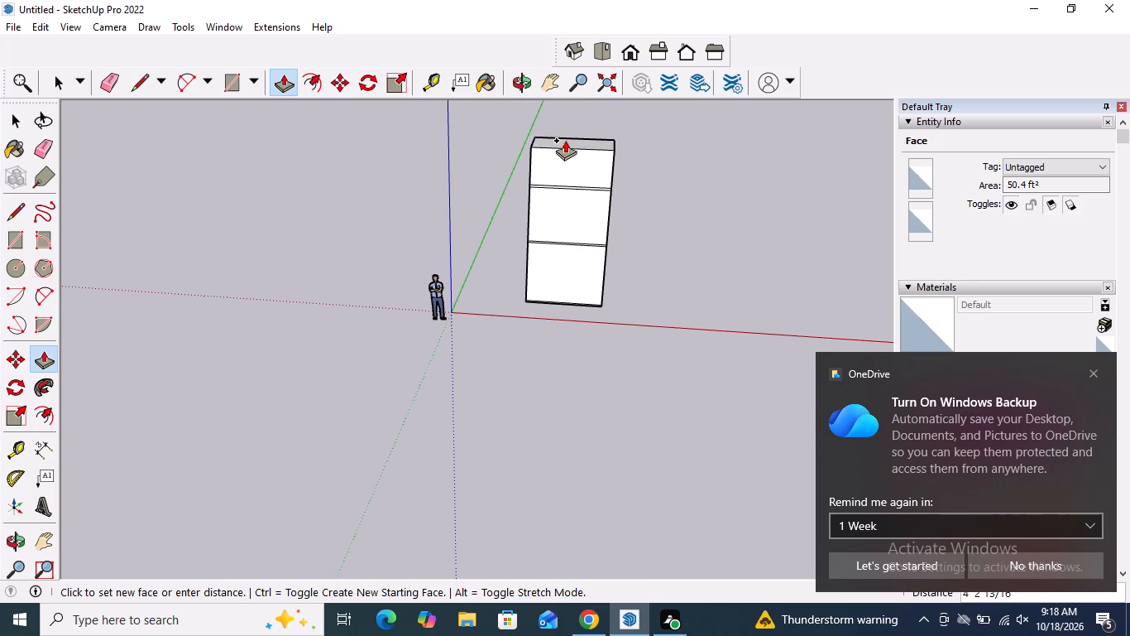
pyautogui.click(565, 140)
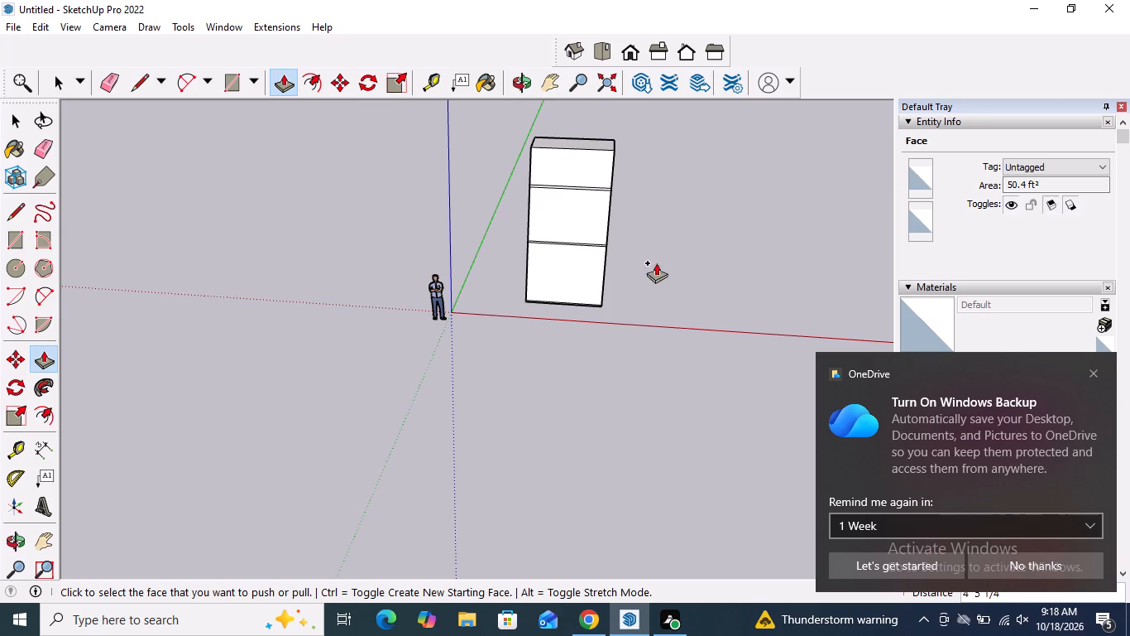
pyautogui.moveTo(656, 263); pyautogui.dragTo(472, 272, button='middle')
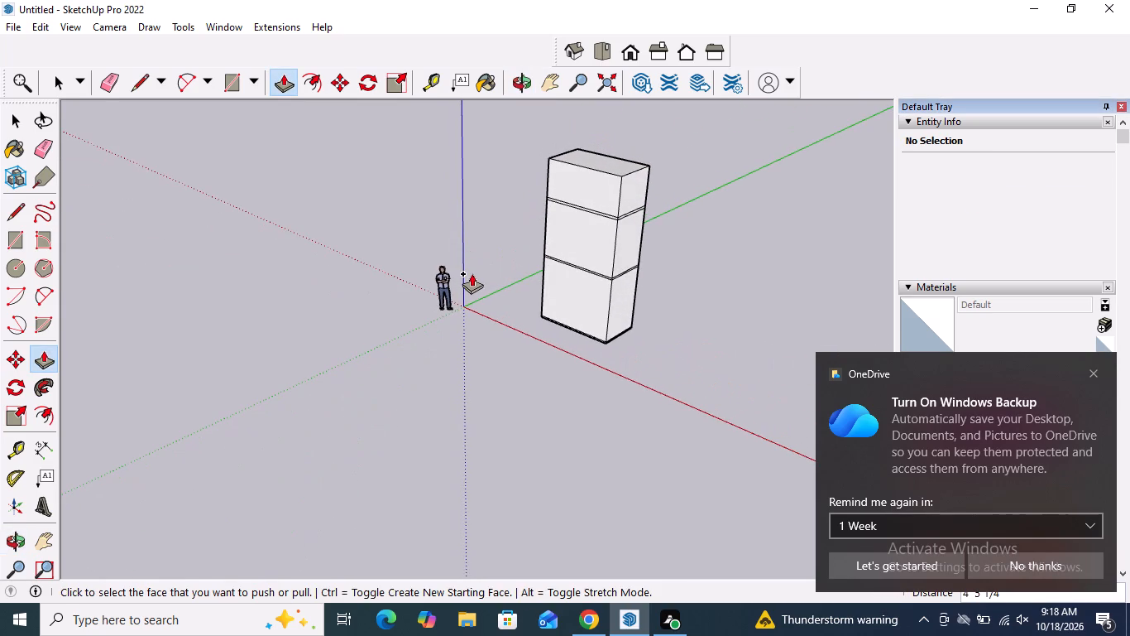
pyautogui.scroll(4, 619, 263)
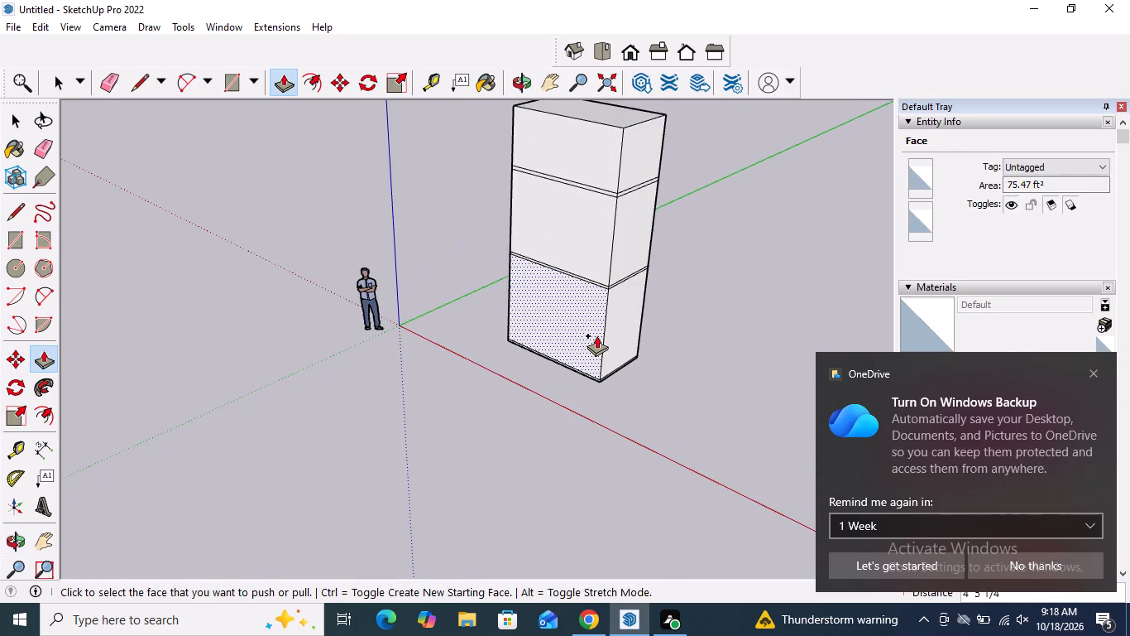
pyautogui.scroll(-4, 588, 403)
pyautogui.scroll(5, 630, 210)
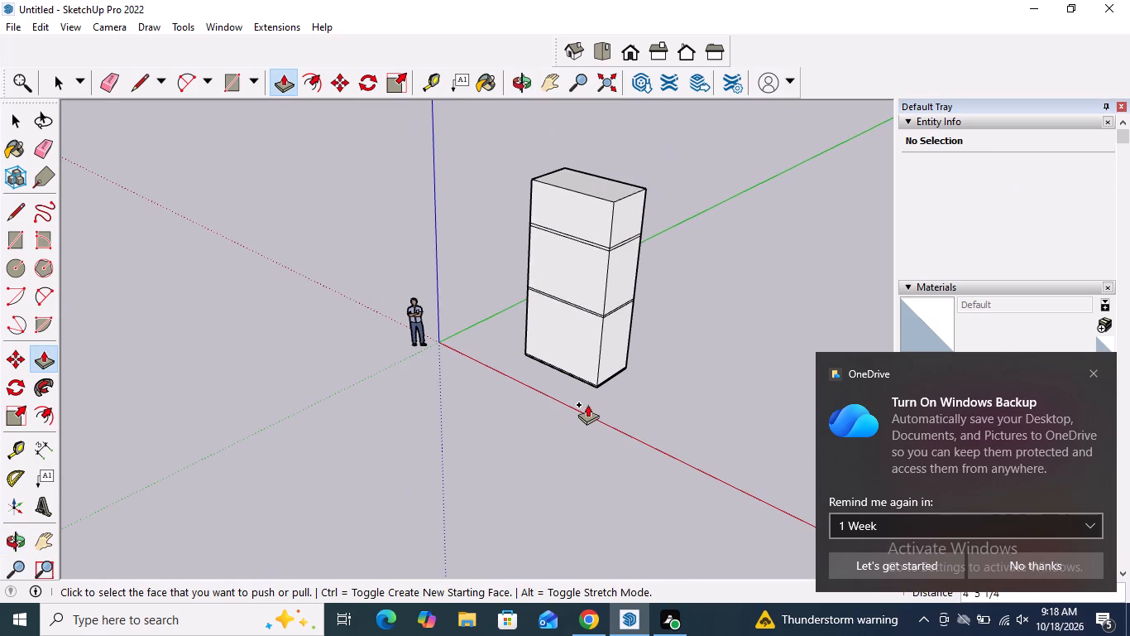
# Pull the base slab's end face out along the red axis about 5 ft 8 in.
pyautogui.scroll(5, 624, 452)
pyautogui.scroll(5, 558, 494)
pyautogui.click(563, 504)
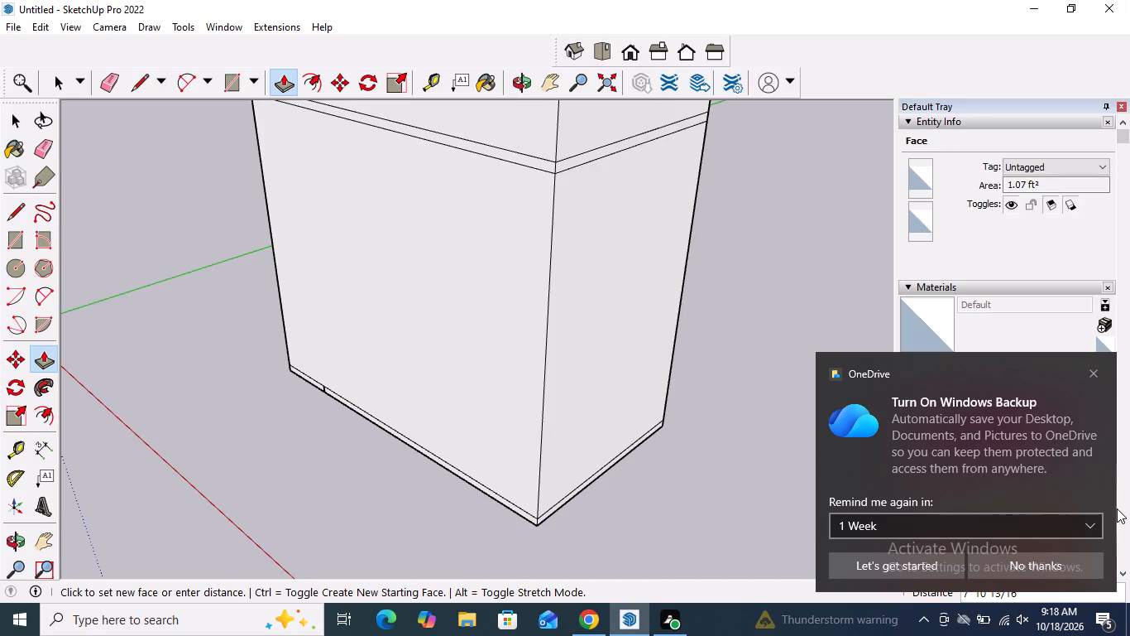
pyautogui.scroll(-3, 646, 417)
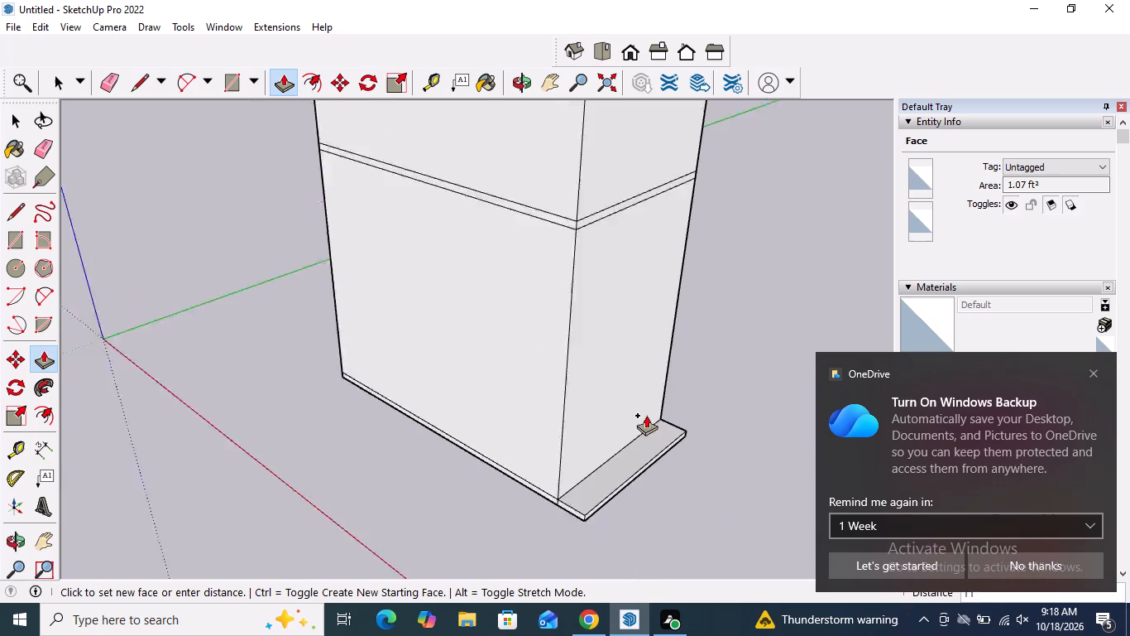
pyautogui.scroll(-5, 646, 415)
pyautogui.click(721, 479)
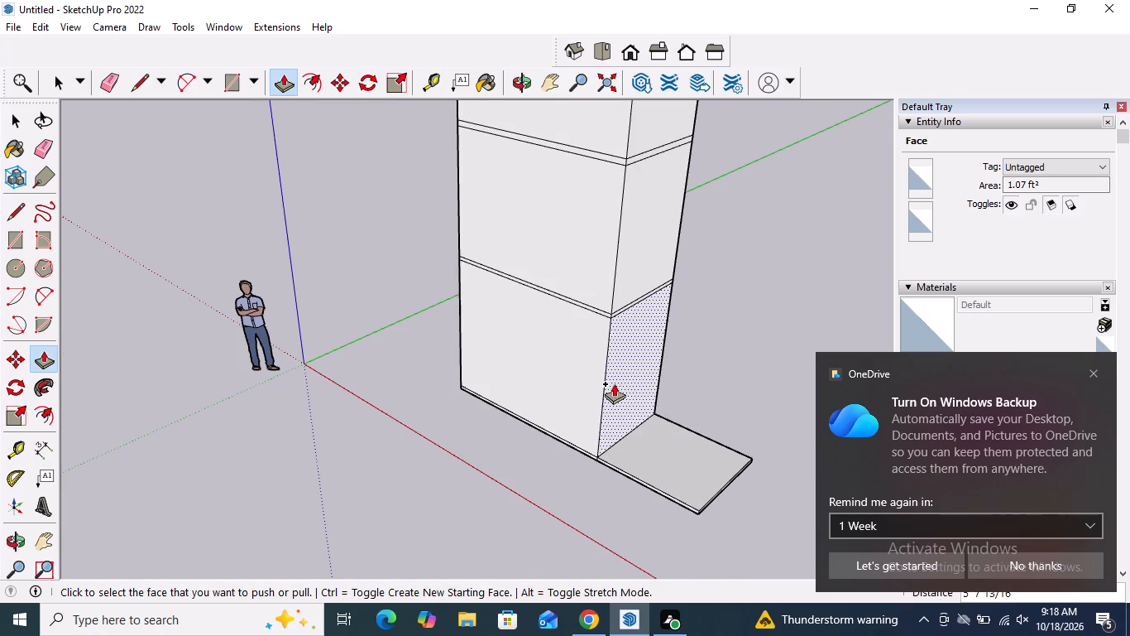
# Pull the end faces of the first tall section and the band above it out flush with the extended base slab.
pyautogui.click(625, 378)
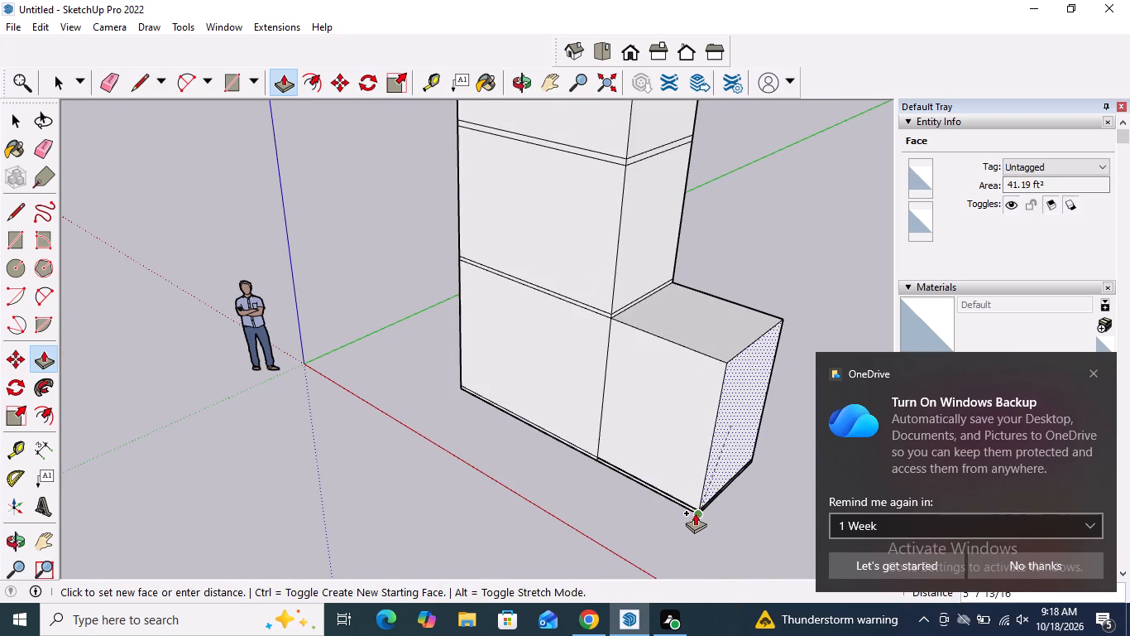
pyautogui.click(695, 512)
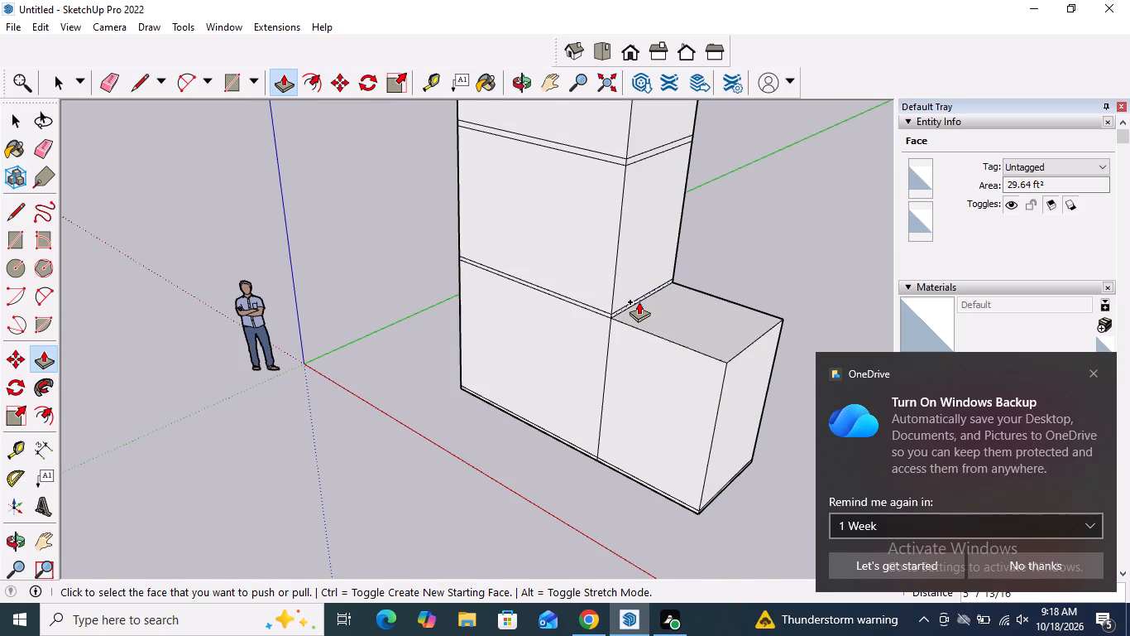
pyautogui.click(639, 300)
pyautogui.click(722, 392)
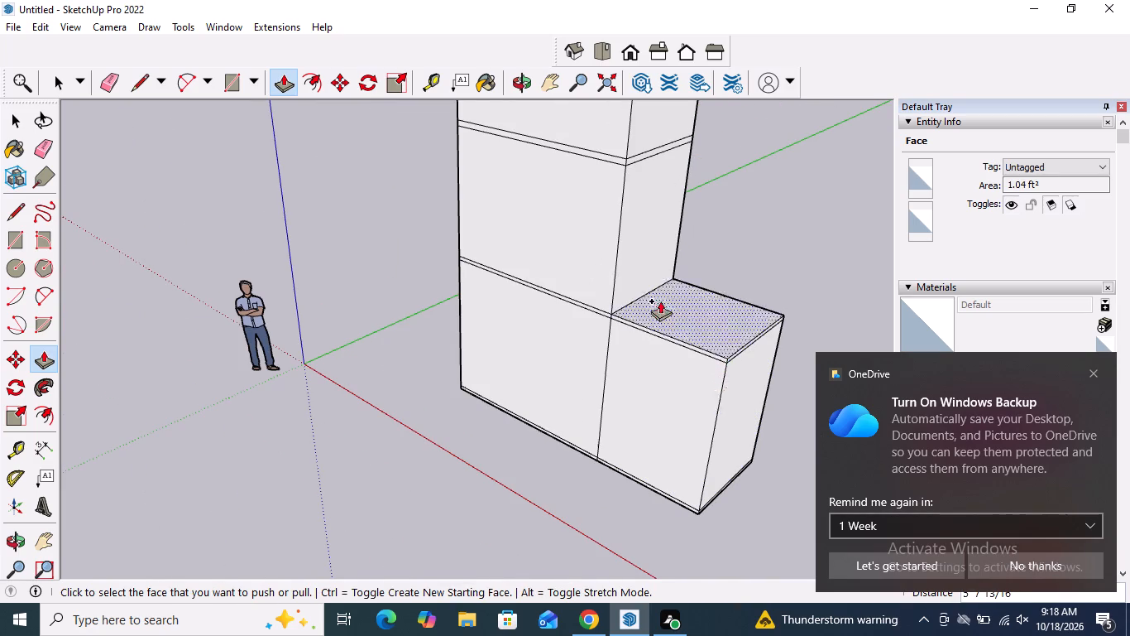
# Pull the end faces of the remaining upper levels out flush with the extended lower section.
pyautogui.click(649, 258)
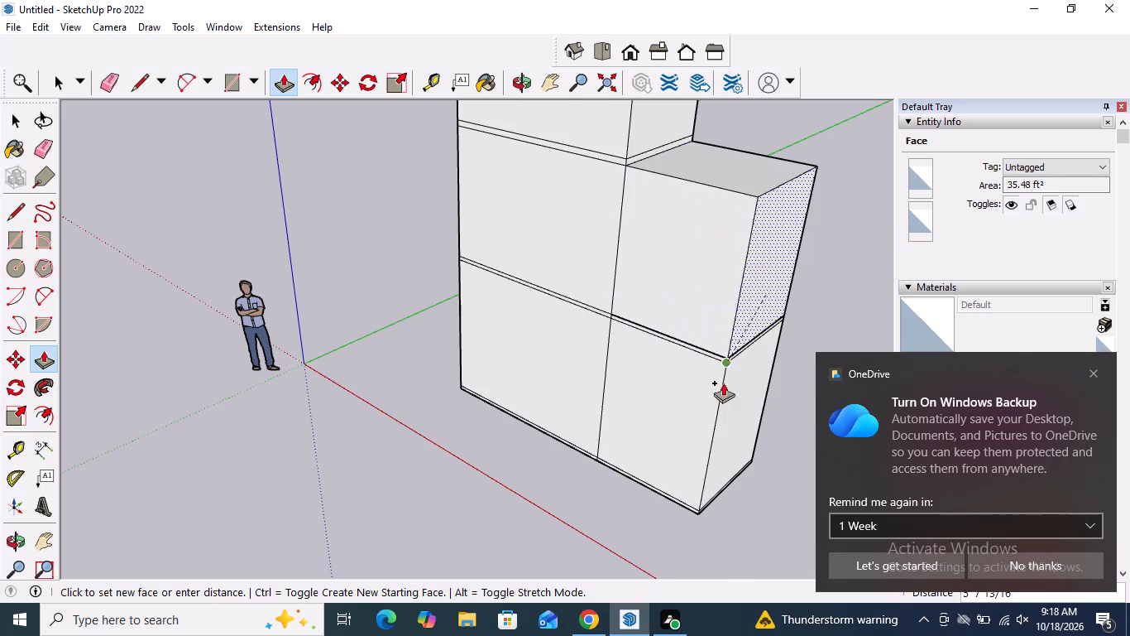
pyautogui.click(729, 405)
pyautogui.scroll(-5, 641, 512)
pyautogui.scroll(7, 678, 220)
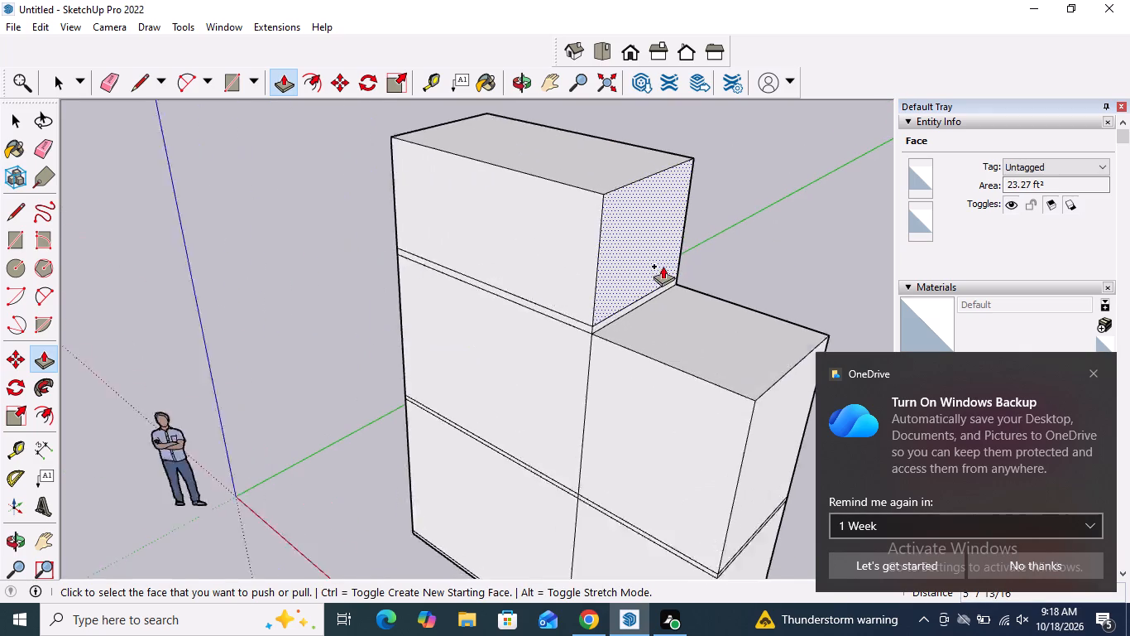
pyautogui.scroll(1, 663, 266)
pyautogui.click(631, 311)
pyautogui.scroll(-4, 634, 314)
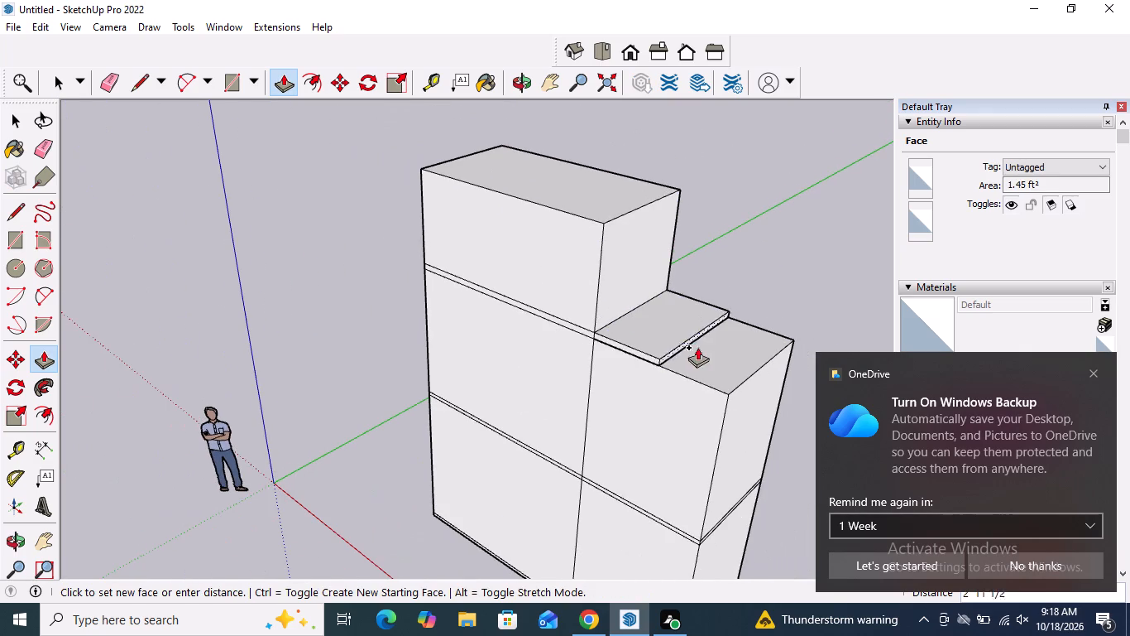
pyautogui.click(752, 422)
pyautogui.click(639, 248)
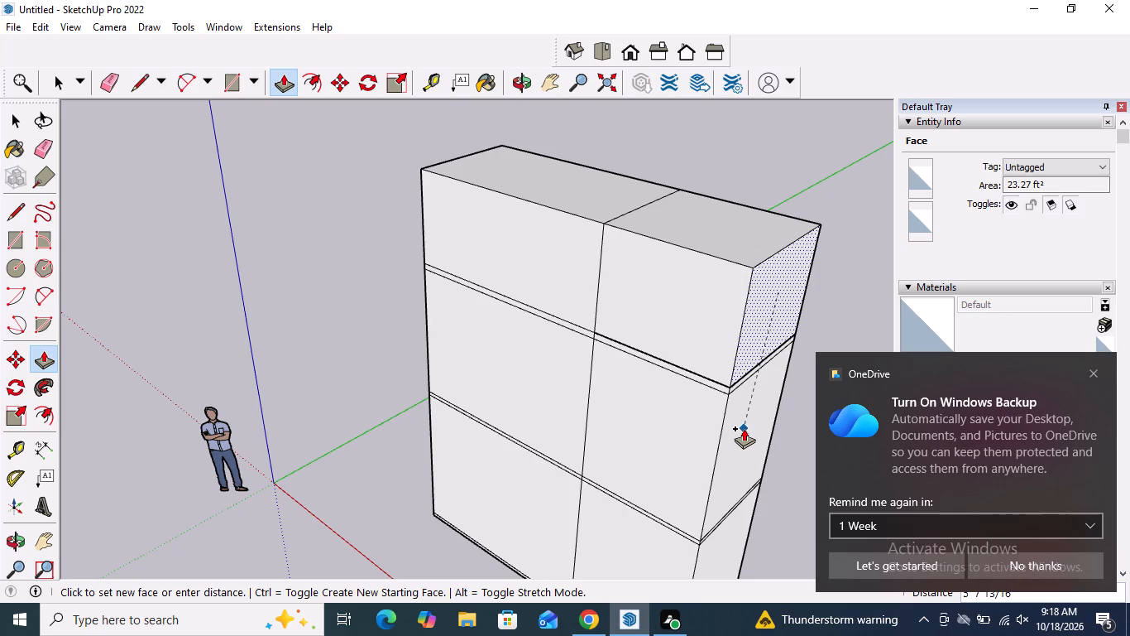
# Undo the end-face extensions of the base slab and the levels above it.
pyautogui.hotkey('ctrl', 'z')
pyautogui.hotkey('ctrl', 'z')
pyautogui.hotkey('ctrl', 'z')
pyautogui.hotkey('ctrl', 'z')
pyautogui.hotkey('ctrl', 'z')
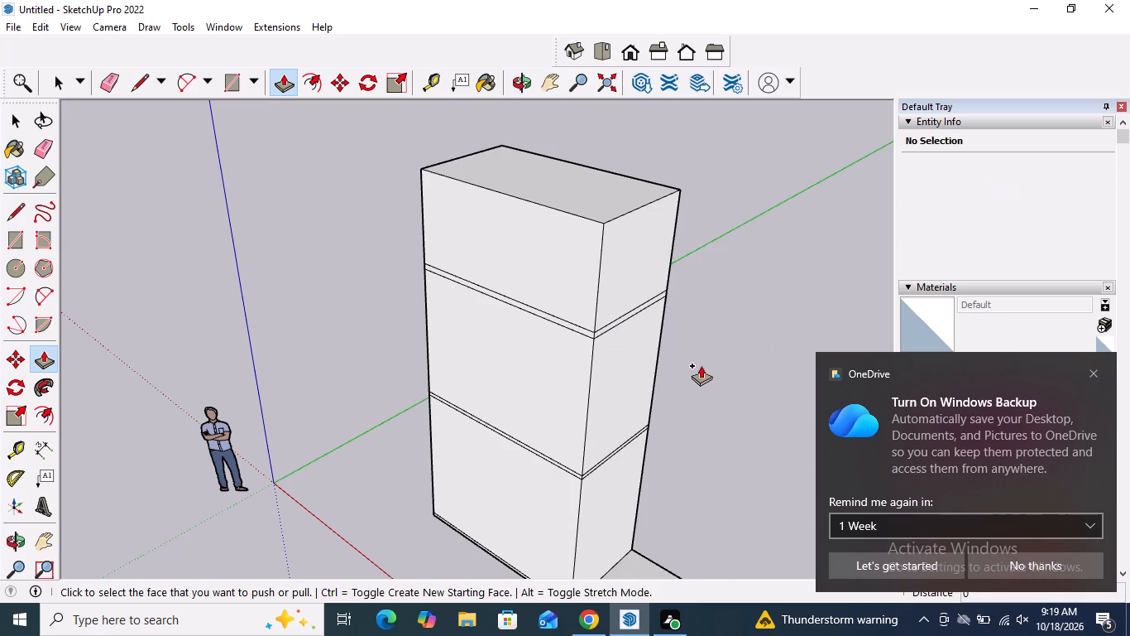
# Pull the base slab's end face out along the red axis about 6 ft 3 in.
pyautogui.scroll(-4, 592, 270)
pyautogui.scroll(6, 583, 518)
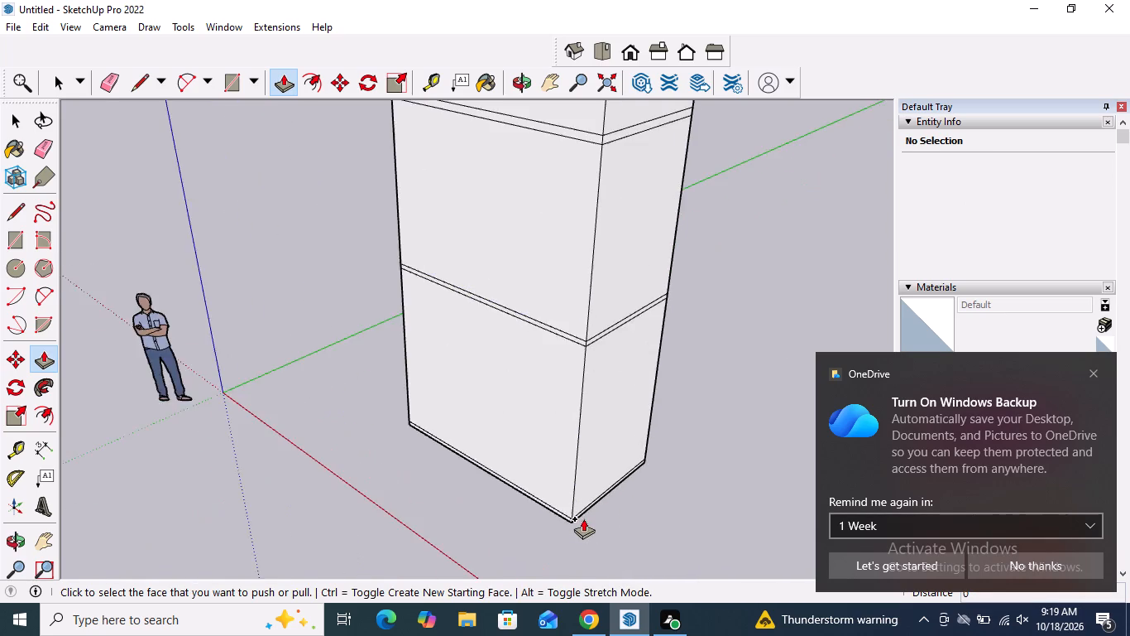
pyautogui.scroll(11, 583, 518)
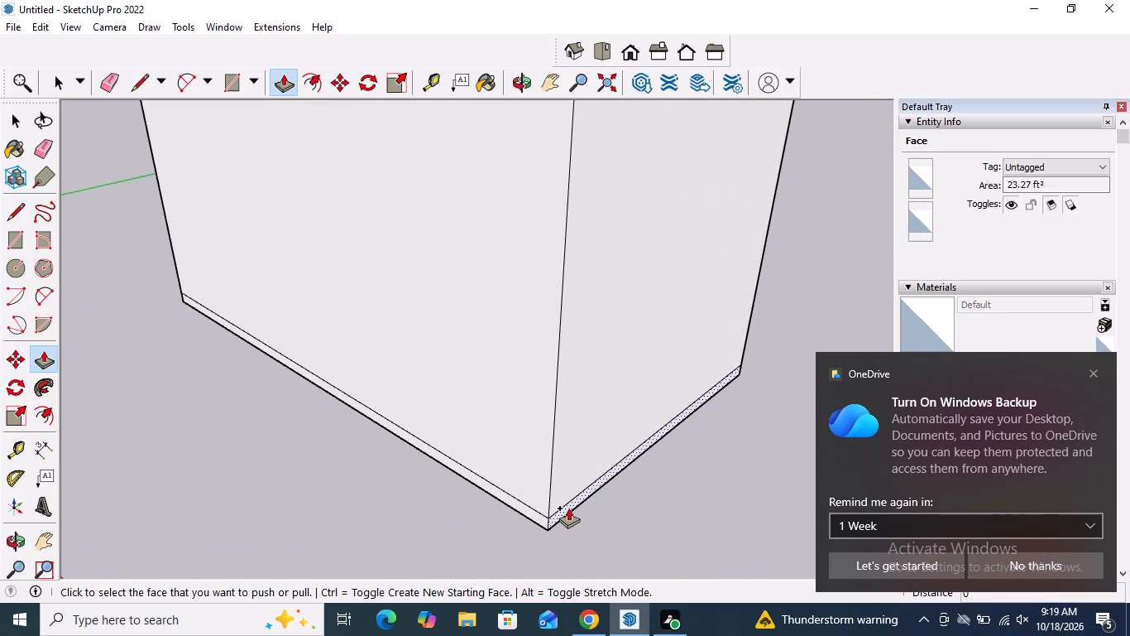
pyautogui.click(568, 508)
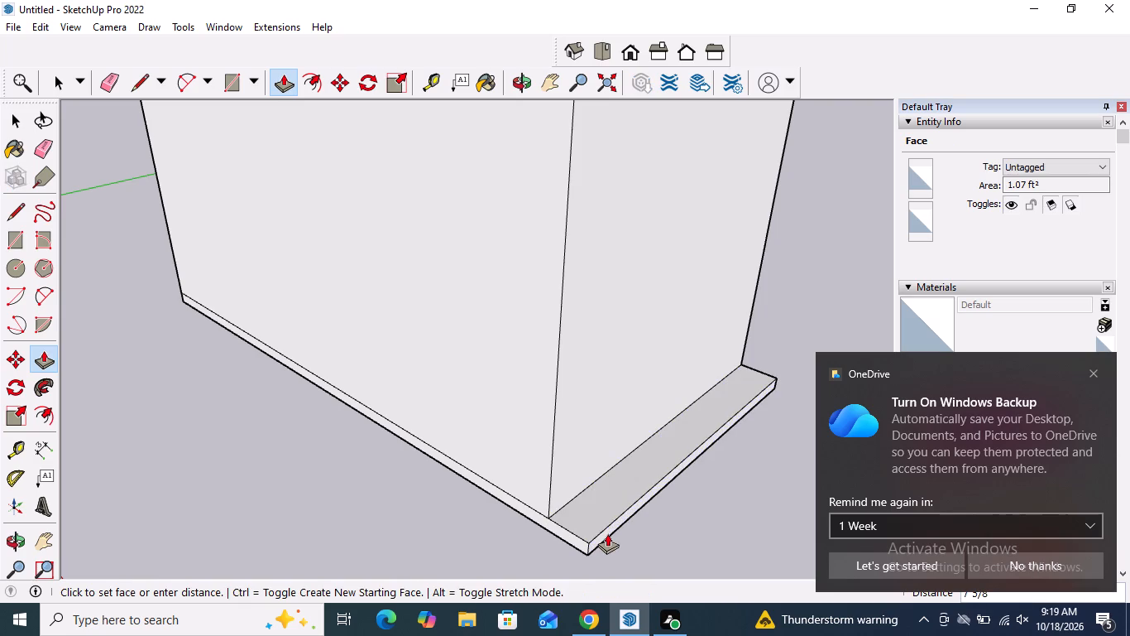
pyautogui.scroll(-11, 609, 528)
pyautogui.scroll(-4, 610, 446)
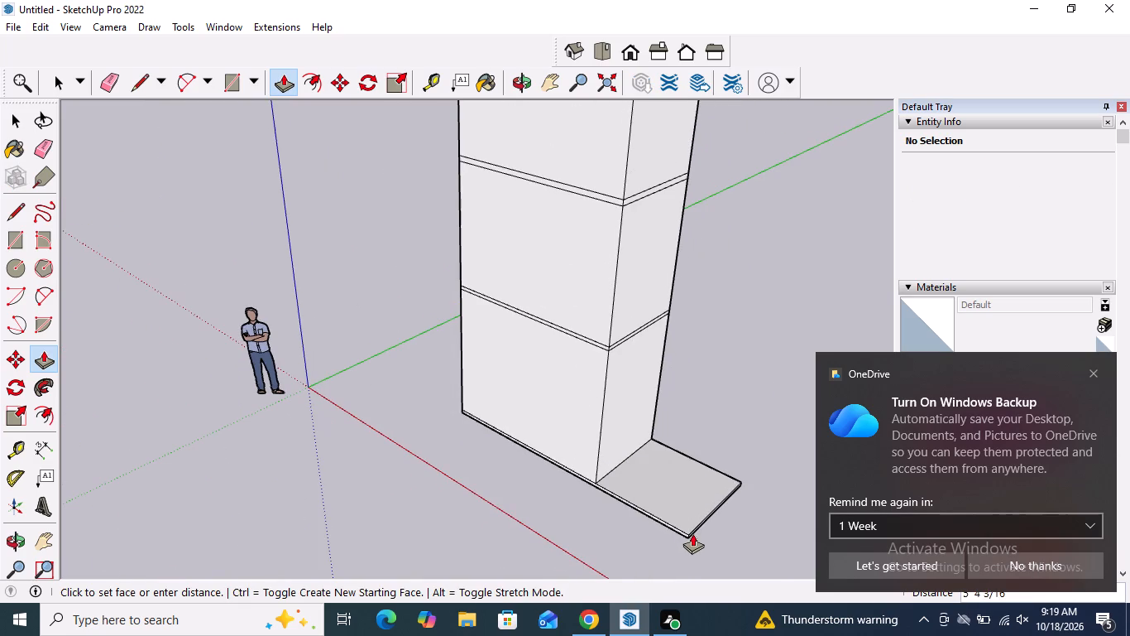
pyautogui.click(704, 553)
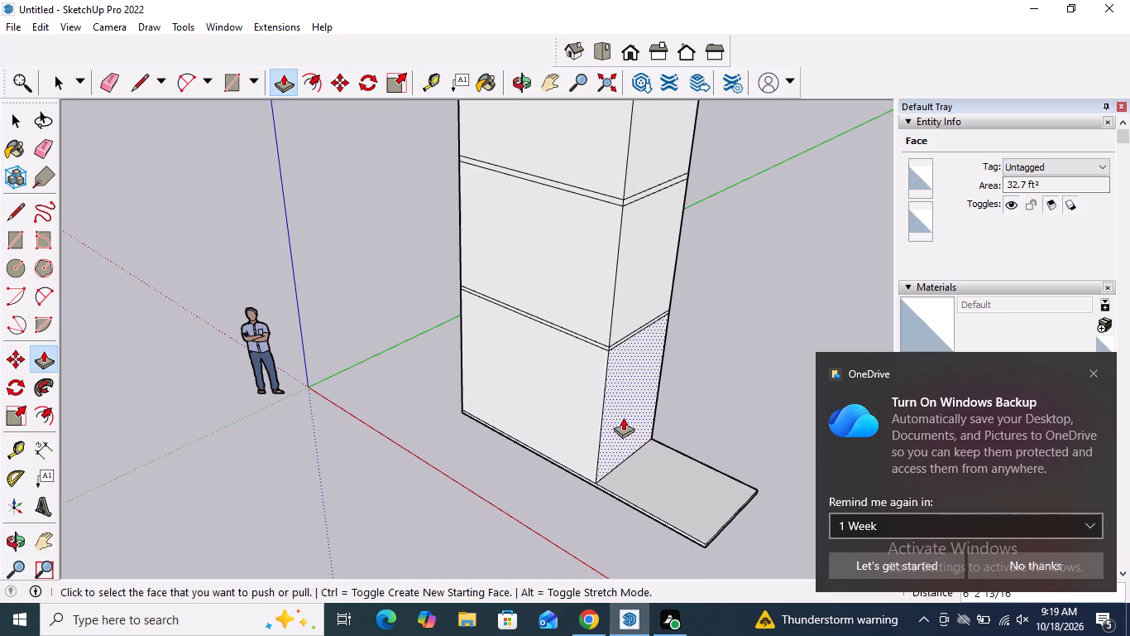
# Pull the end faces of the first tall section and the band above it out flush with the base slab.
pyautogui.moveTo(623, 416); pyautogui.dragTo(626, 426)
pyautogui.moveTo(627, 417); pyautogui.dragTo(635, 430)
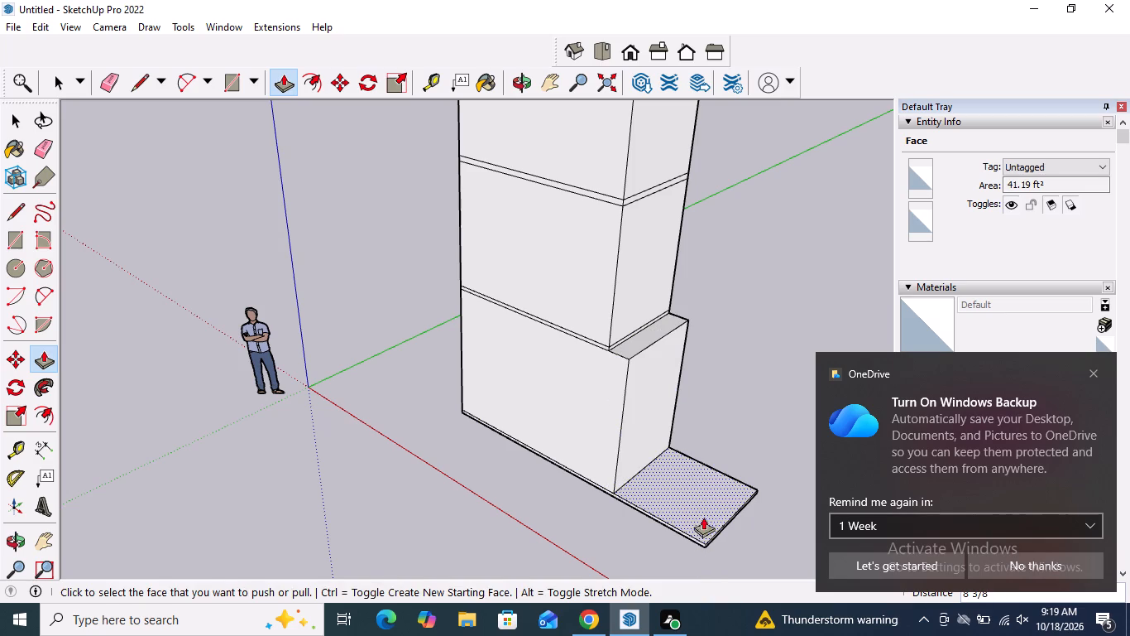
pyautogui.click(637, 430)
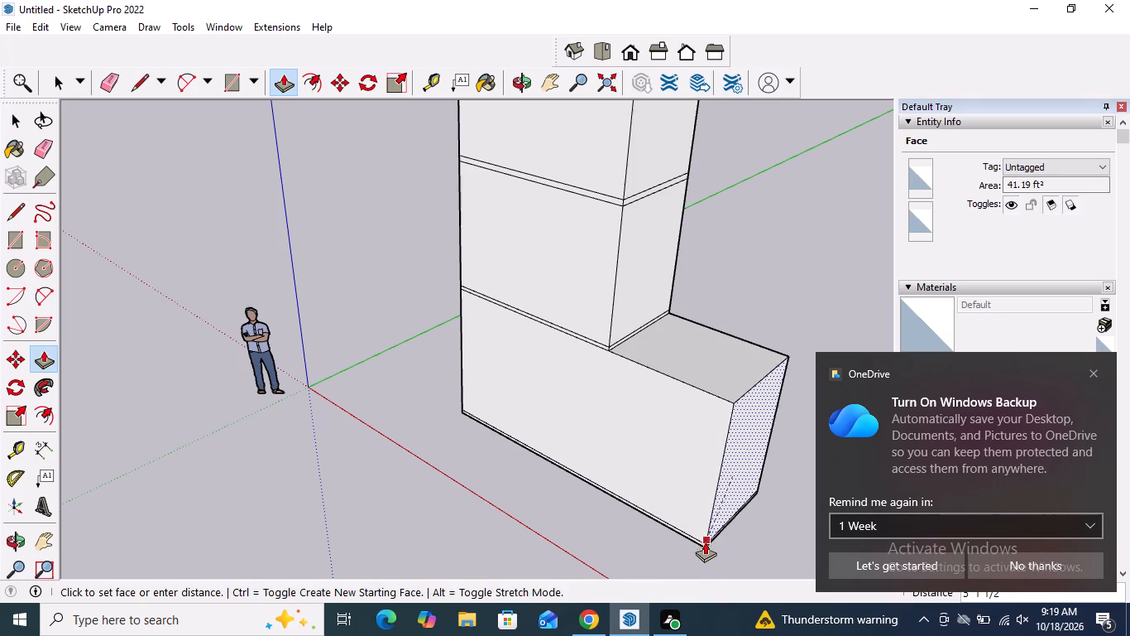
pyautogui.click(702, 546)
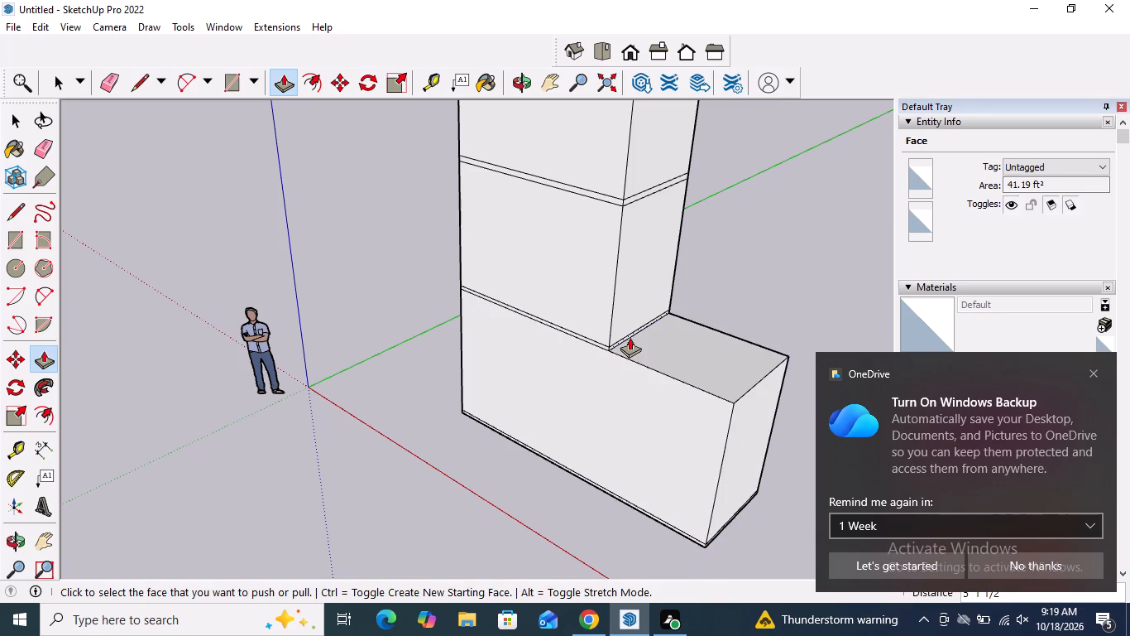
pyautogui.click(630, 336)
pyautogui.click(740, 427)
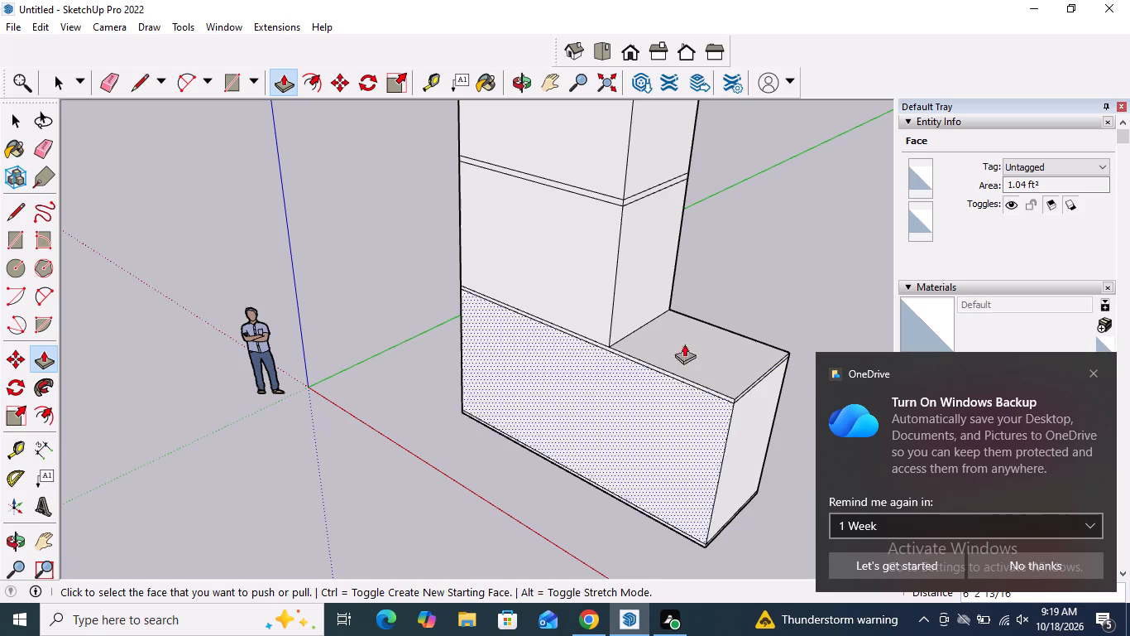
# Extend the end faces of the remaining upper levels, including their thin band, flush with the widened lower section.
pyautogui.click(646, 283)
pyautogui.click(747, 422)
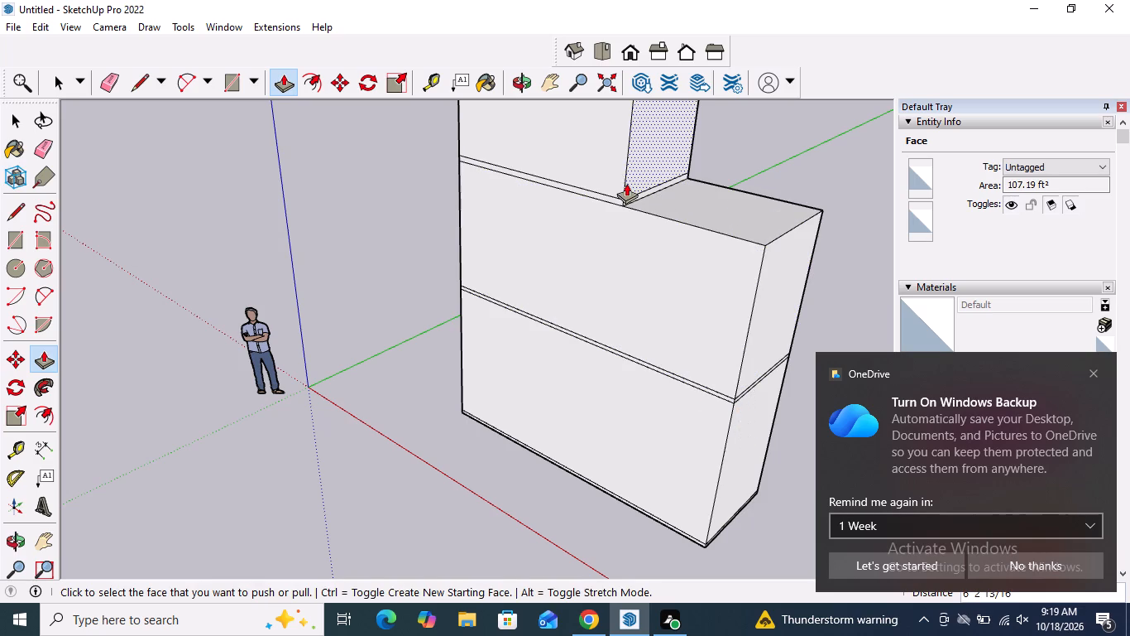
pyautogui.scroll(1, 646, 193)
pyautogui.click(646, 194)
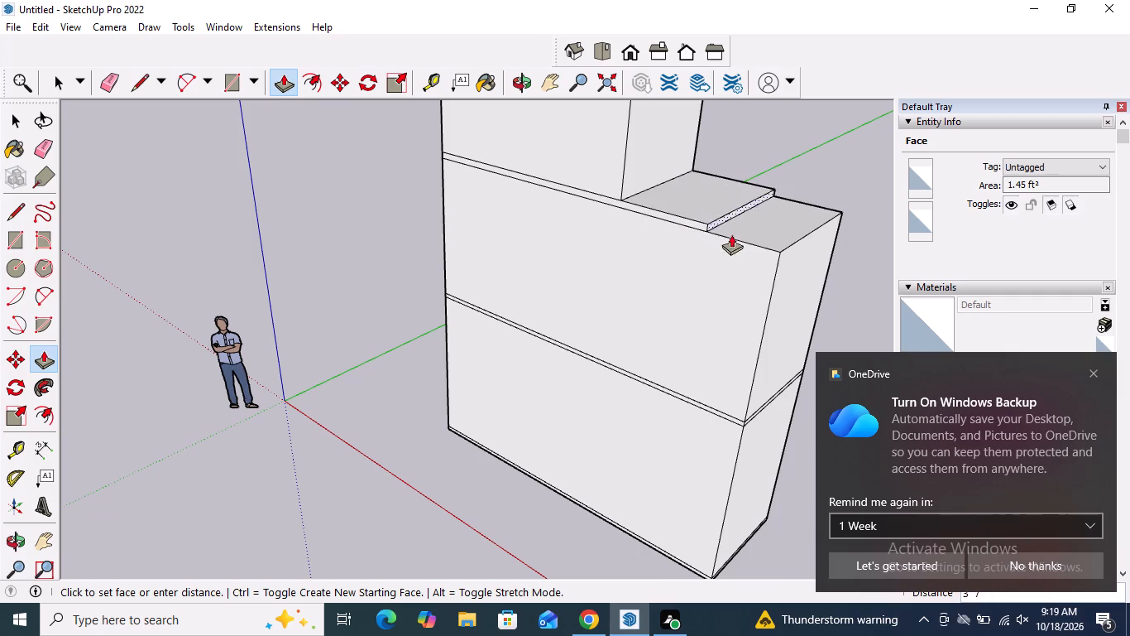
pyautogui.click(787, 287)
pyautogui.click(663, 155)
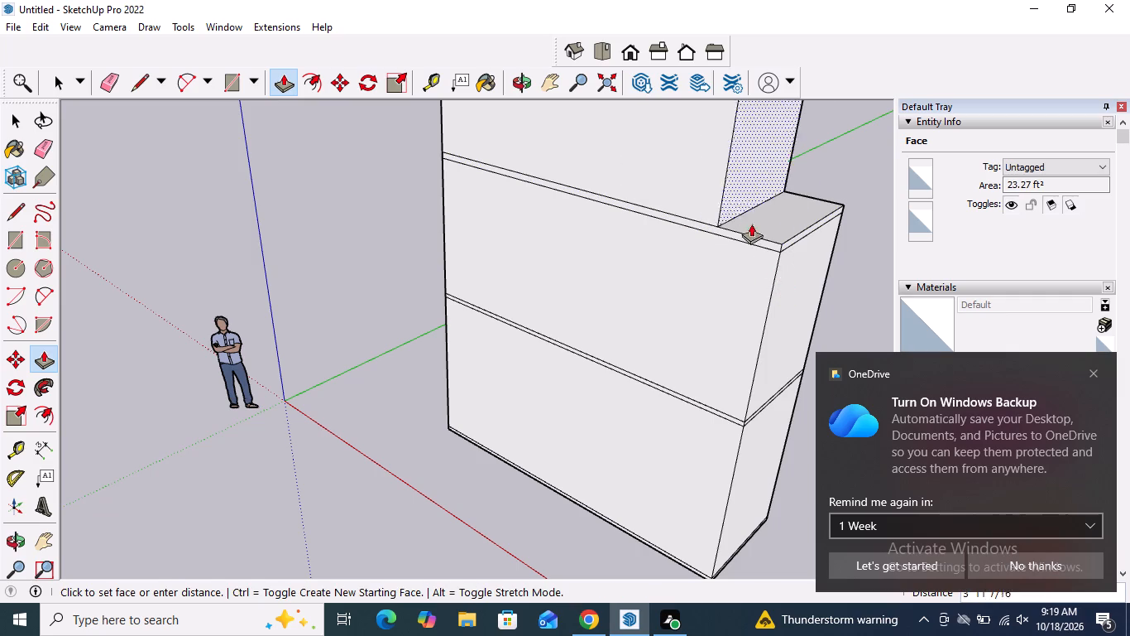
pyautogui.click(782, 299)
# Dismiss the OneDrive Windows Backup notification.
pyautogui.scroll(-9, 683, 339)
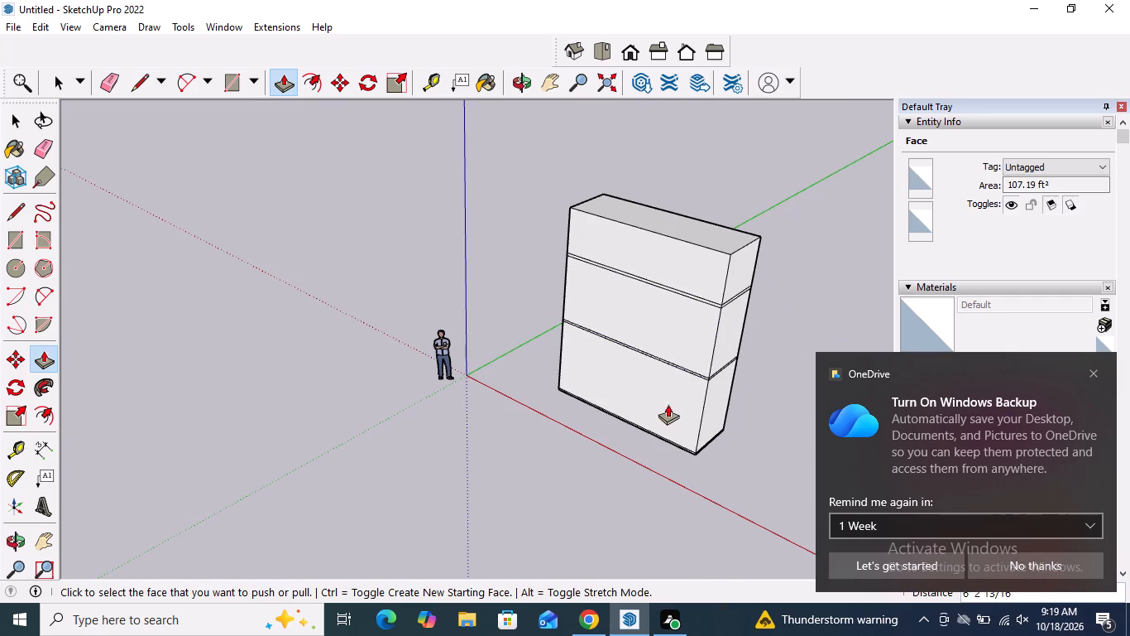
pyautogui.press('space')
pyautogui.scroll(-5, 593, 330)
pyautogui.scroll(-5, 500, 334)
pyautogui.moveTo(521, 344); pyautogui.dragTo(562, 347, button='middle')
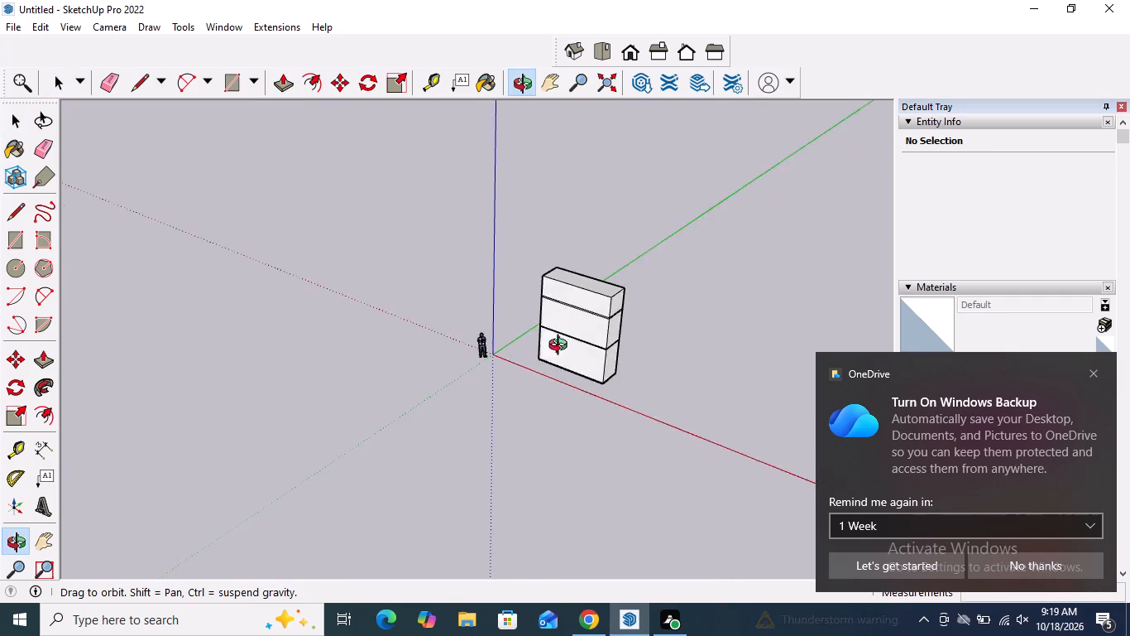
pyautogui.moveTo(562, 347); pyautogui.dragTo(733, 306, button='middle')
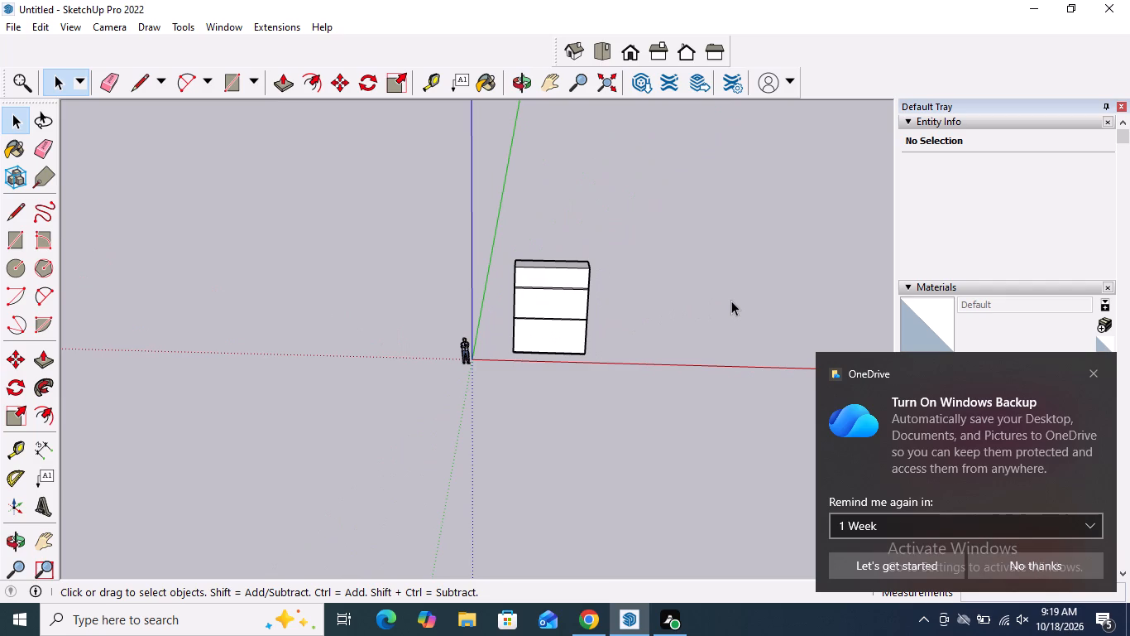
pyautogui.scroll(-2, 457, 425)
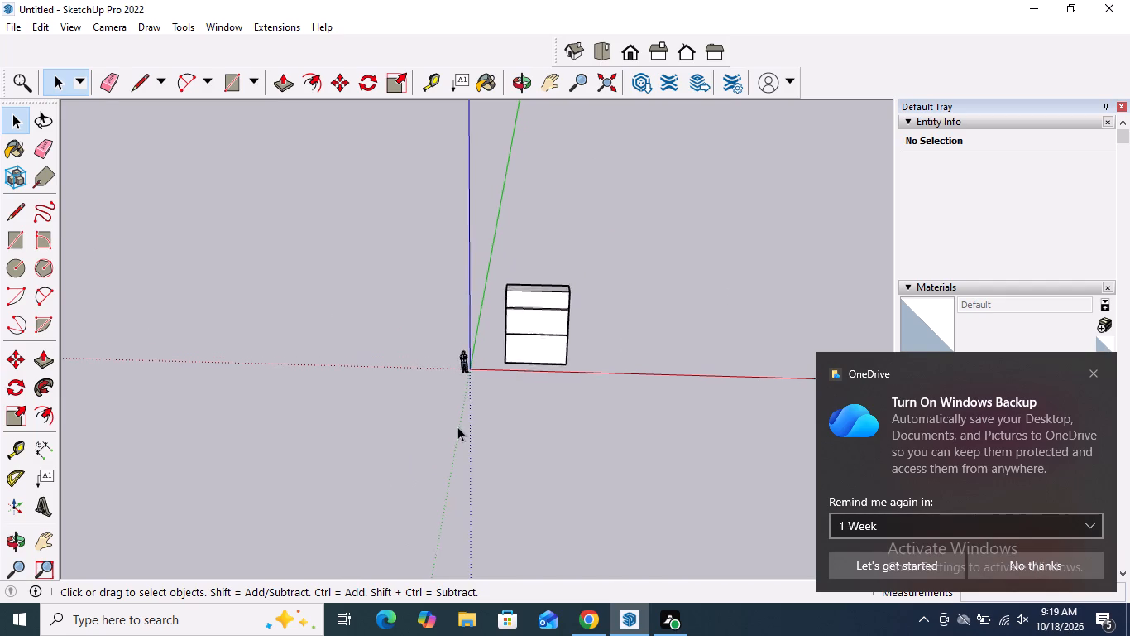
pyautogui.scroll(-2, 457, 426)
pyautogui.click(1096, 376)
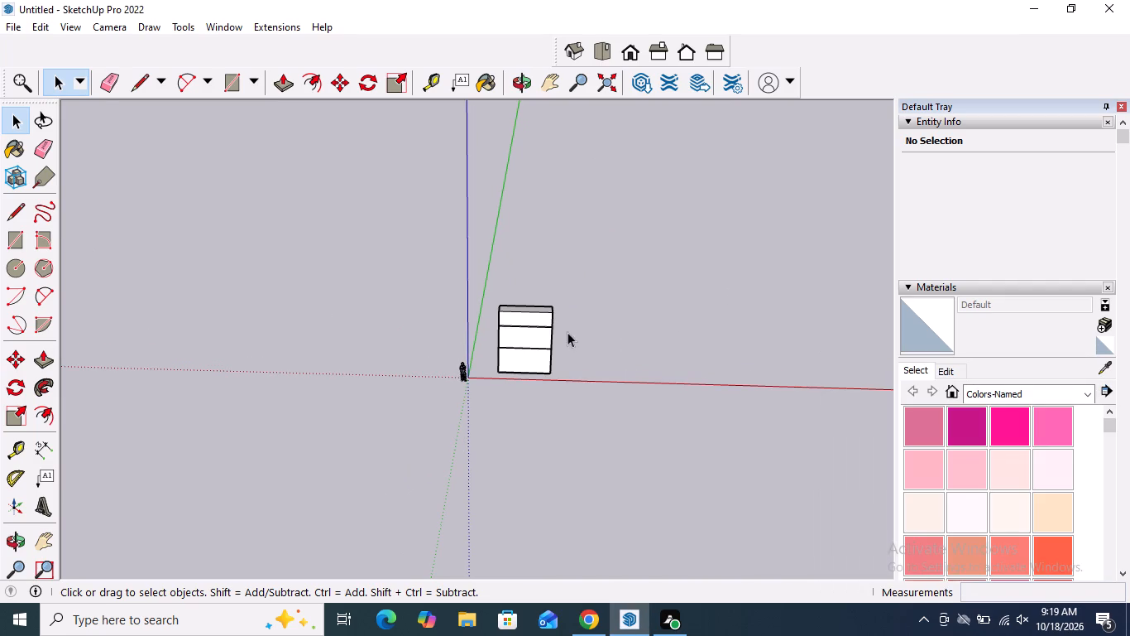
# Select the entire three-level block and move it by its lower front corner to a spot well away from the origin.
pyautogui.scroll(12, 528, 311)
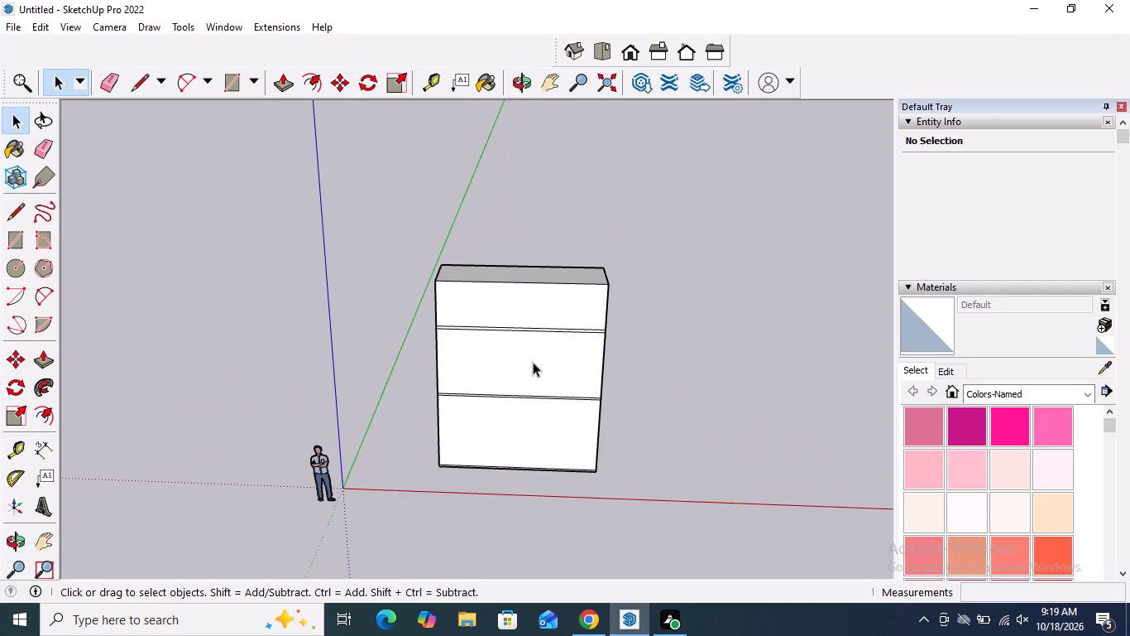
pyautogui.tripleClick(533, 362)
pyautogui.click(533, 362)
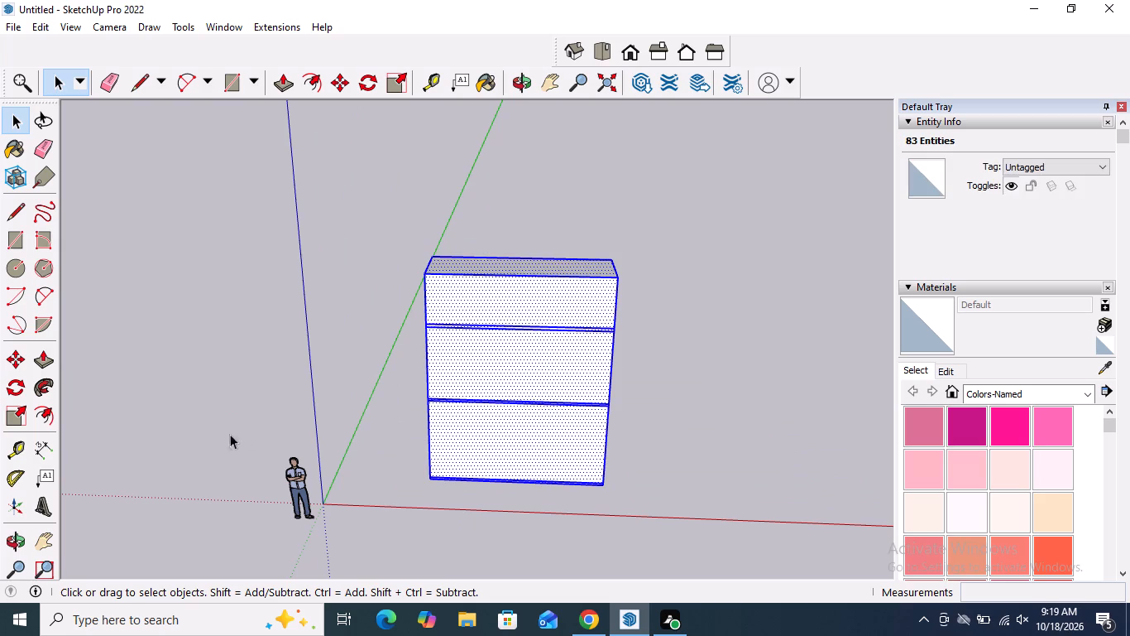
pyautogui.click(11, 363)
pyautogui.scroll(-9, 297, 410)
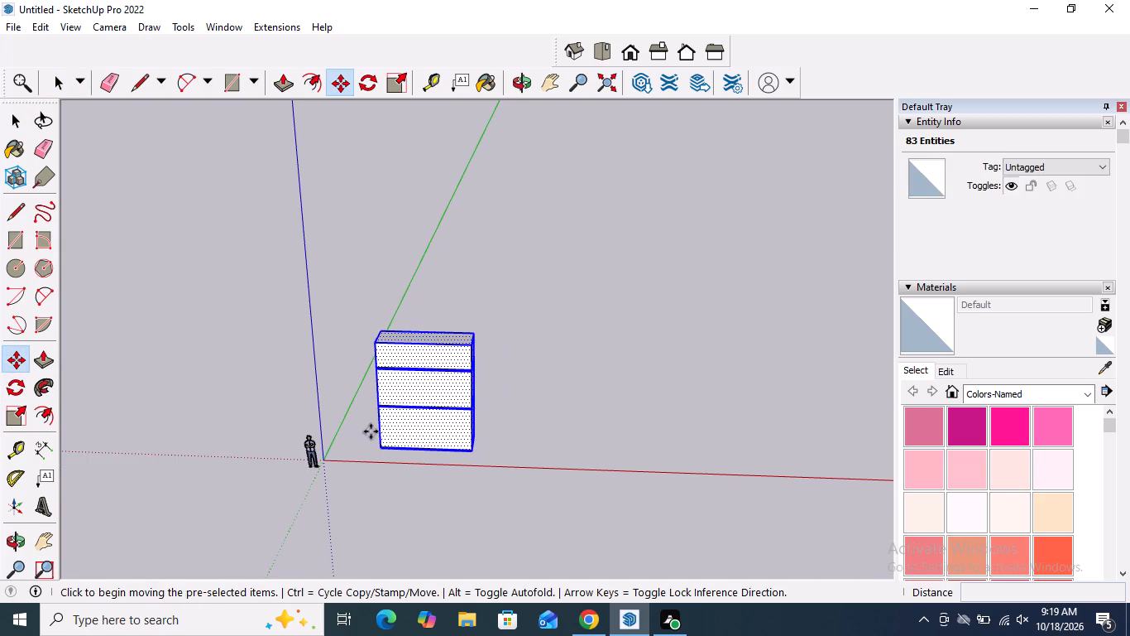
pyautogui.click(377, 443)
pyautogui.scroll(-1, 528, 381)
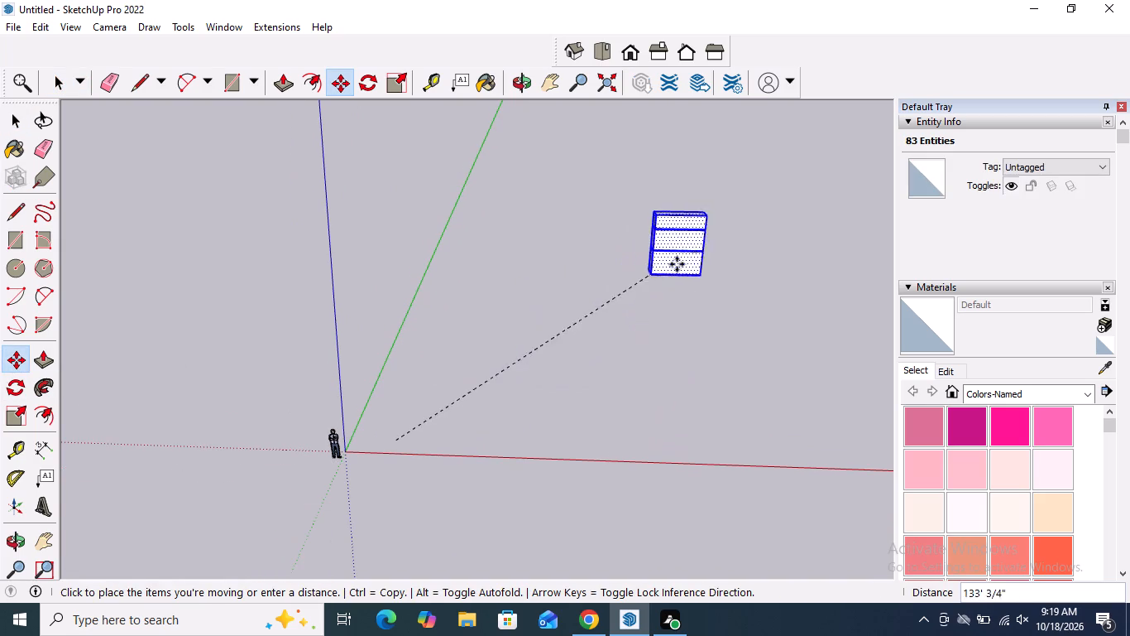
pyautogui.click(736, 229)
pyautogui.scroll(-11, 443, 371)
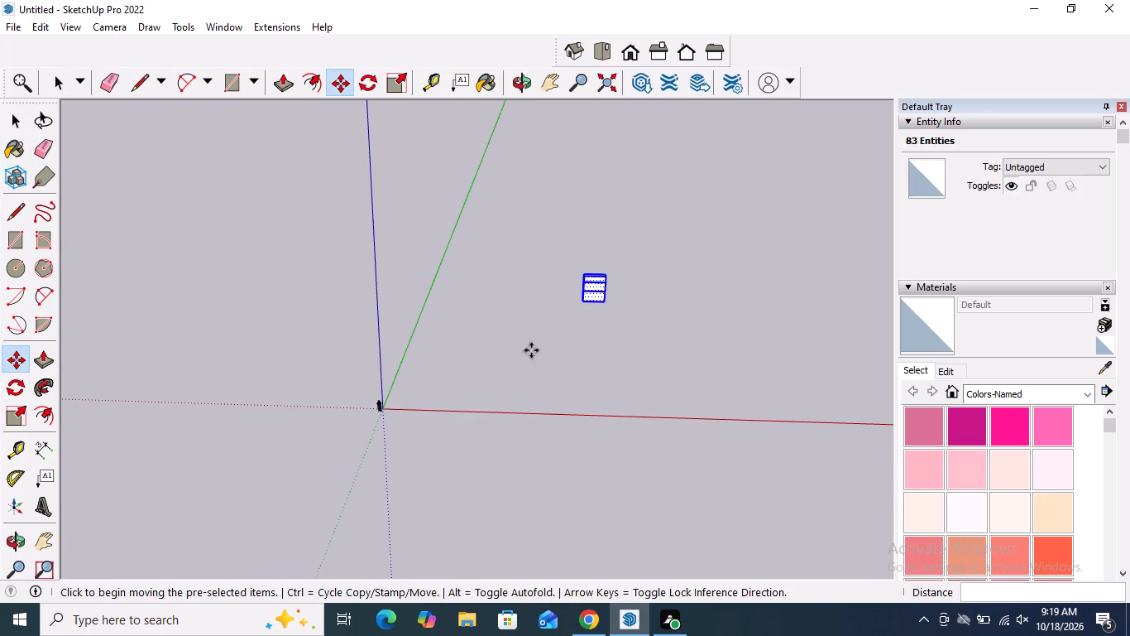
pyautogui.press('space')
pyautogui.scroll(17, 596, 287)
pyautogui.moveTo(595, 334); pyautogui.dragTo(594, 314, button='middle')
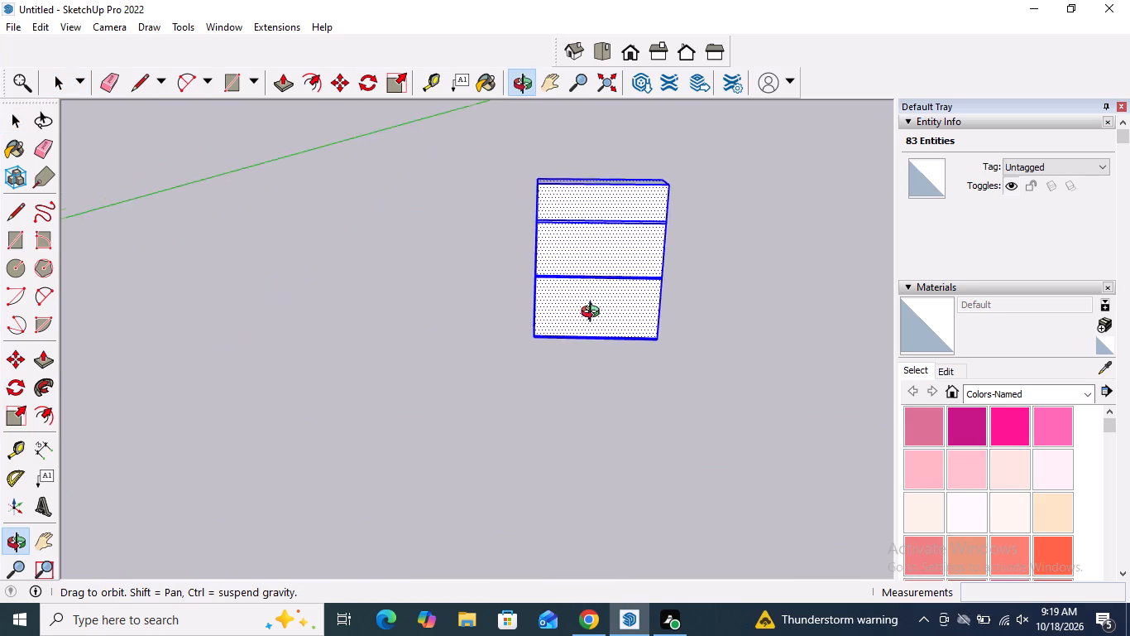
# Deselect the block and pull one narrow end face of the base slab outward about 3' 9 7/16" with Push/Pull.
pyautogui.moveTo(594, 314); pyautogui.dragTo(556, 292, button='middle')
pyautogui.click(716, 325)
pyautogui.scroll(6, 640, 198)
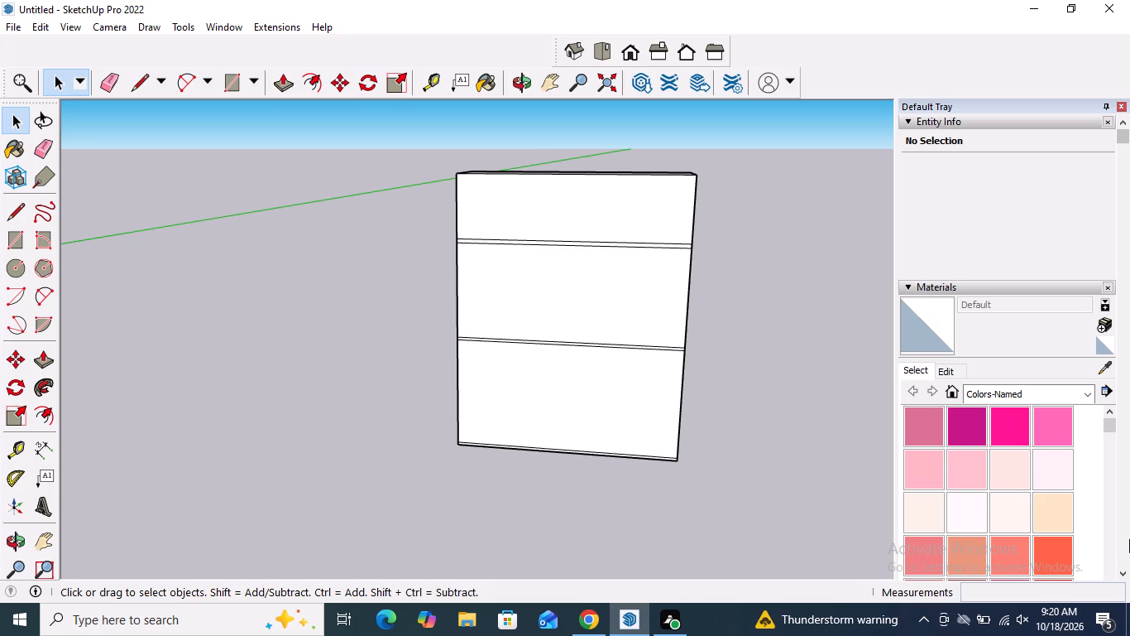
pyautogui.click(40, 353)
pyautogui.scroll(3, 728, 452)
pyautogui.moveTo(728, 451); pyautogui.dragTo(702, 465, button='middle')
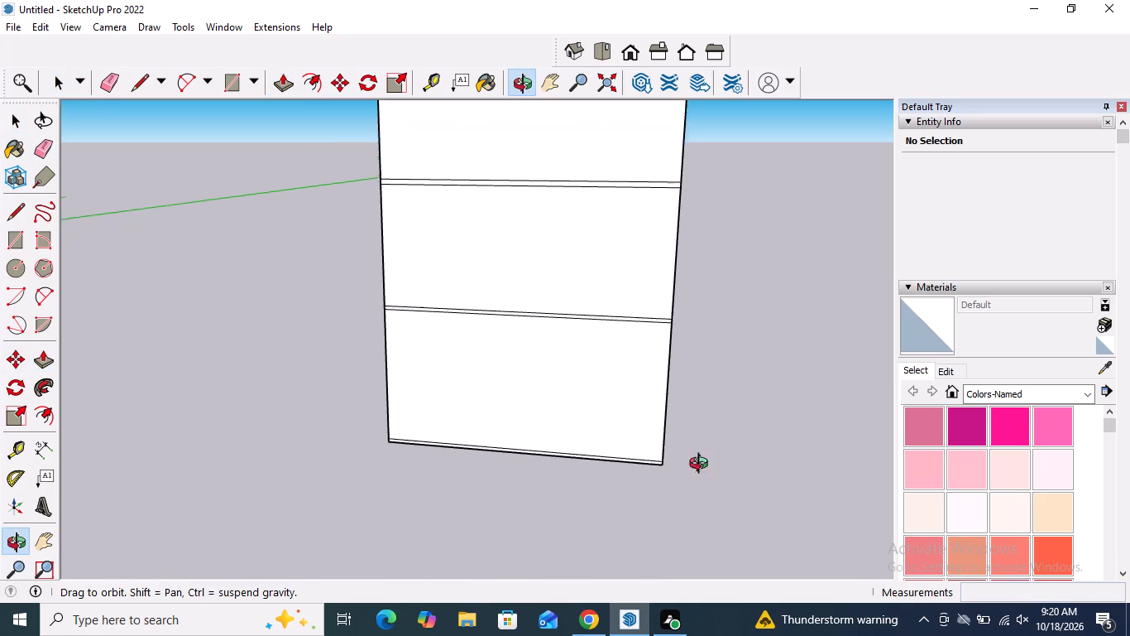
pyautogui.moveTo(702, 465); pyautogui.dragTo(578, 495, button='middle')
pyautogui.scroll(4, 604, 512)
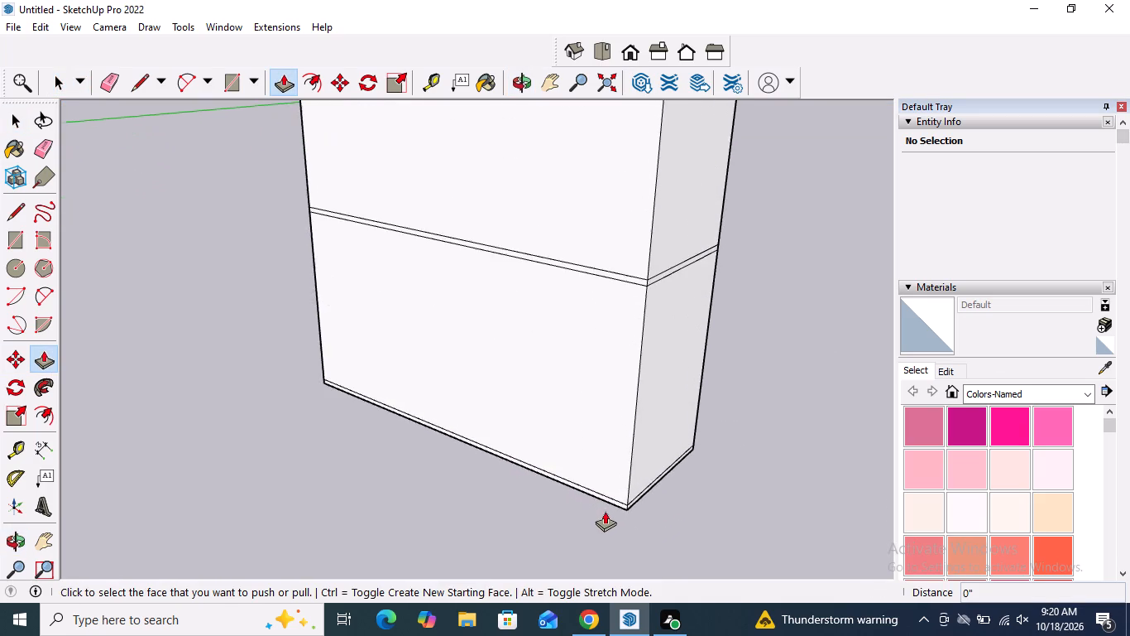
pyautogui.scroll(10, 625, 503)
pyautogui.click(641, 495)
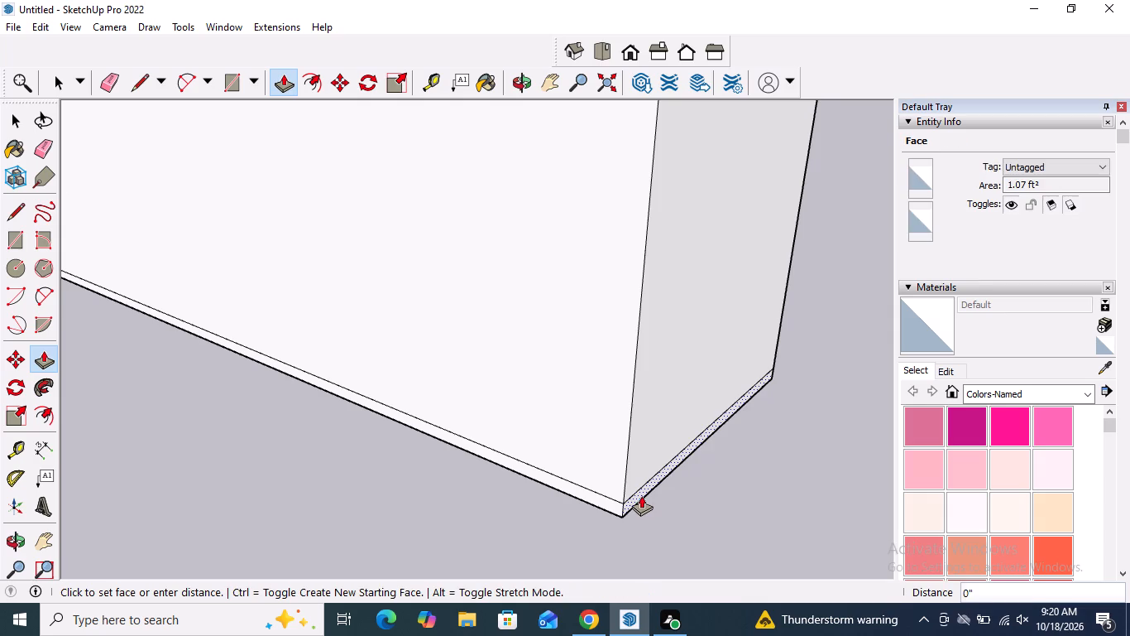
pyautogui.scroll(-20, 718, 481)
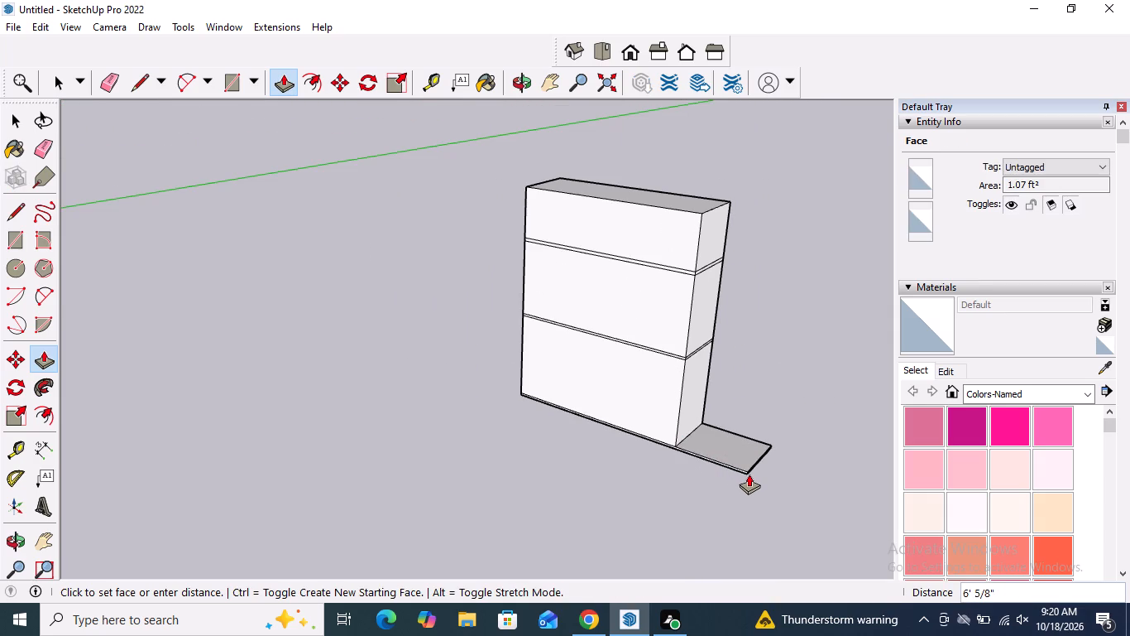
pyautogui.click(721, 465)
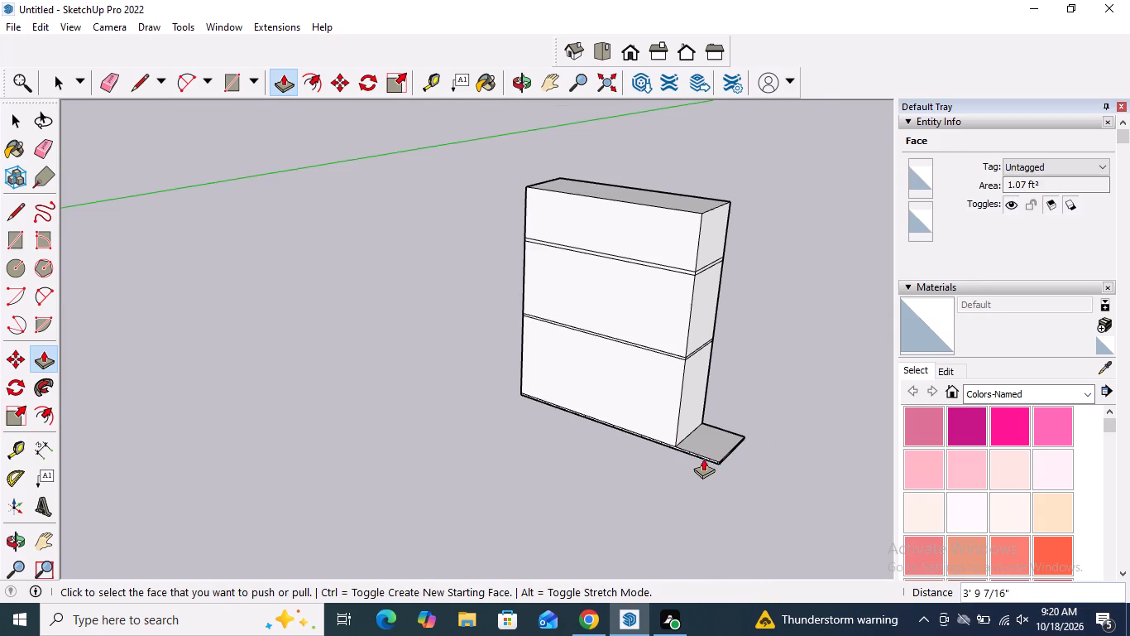
# Pull the base slab's long front edge face out about 6' 8 7/8" beyond the block.
pyautogui.scroll(12, 636, 447)
pyautogui.click(706, 456)
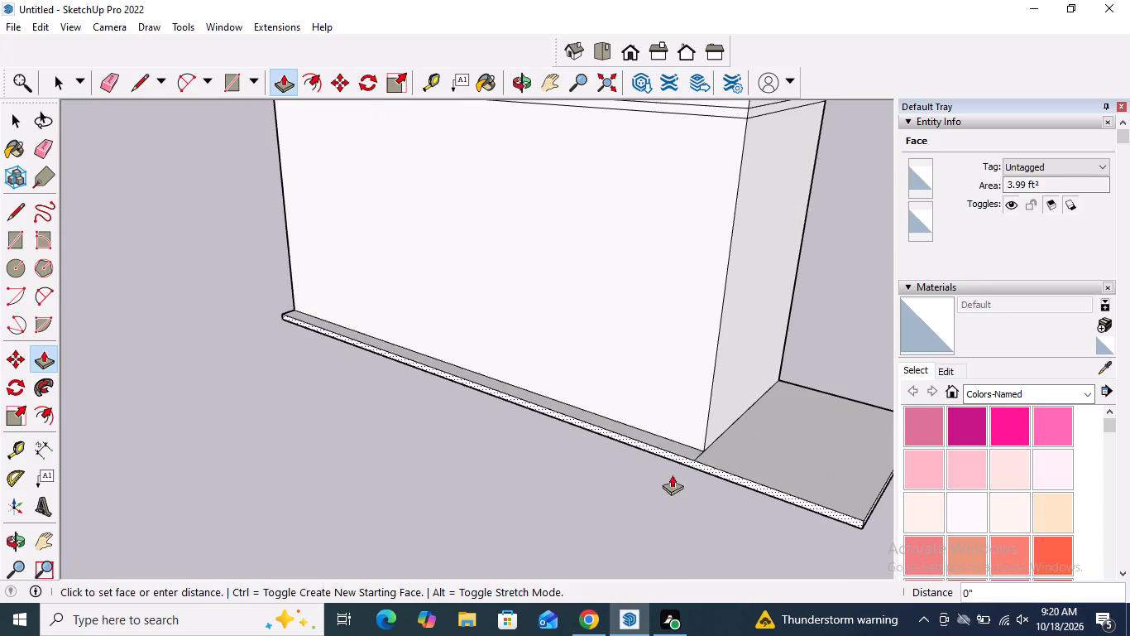
pyautogui.scroll(-8, 607, 520)
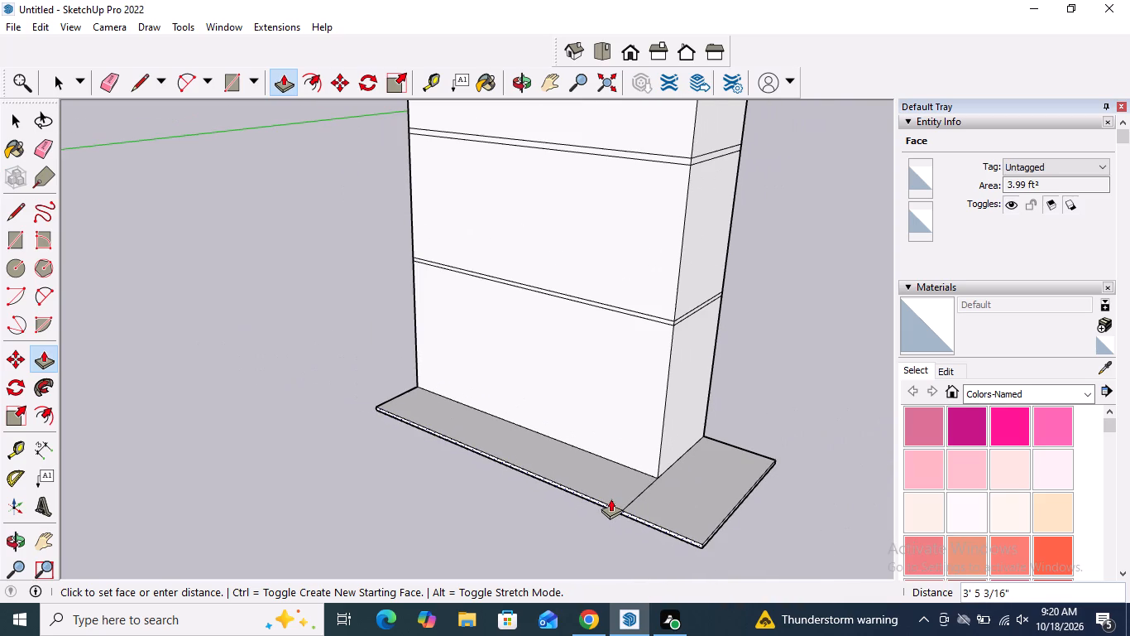
pyautogui.click(567, 531)
# Pull the base slab's opposite narrow end face outward about 3' 7 13/16".
pyautogui.moveTo(414, 462); pyautogui.dragTo(536, 477, button='middle')
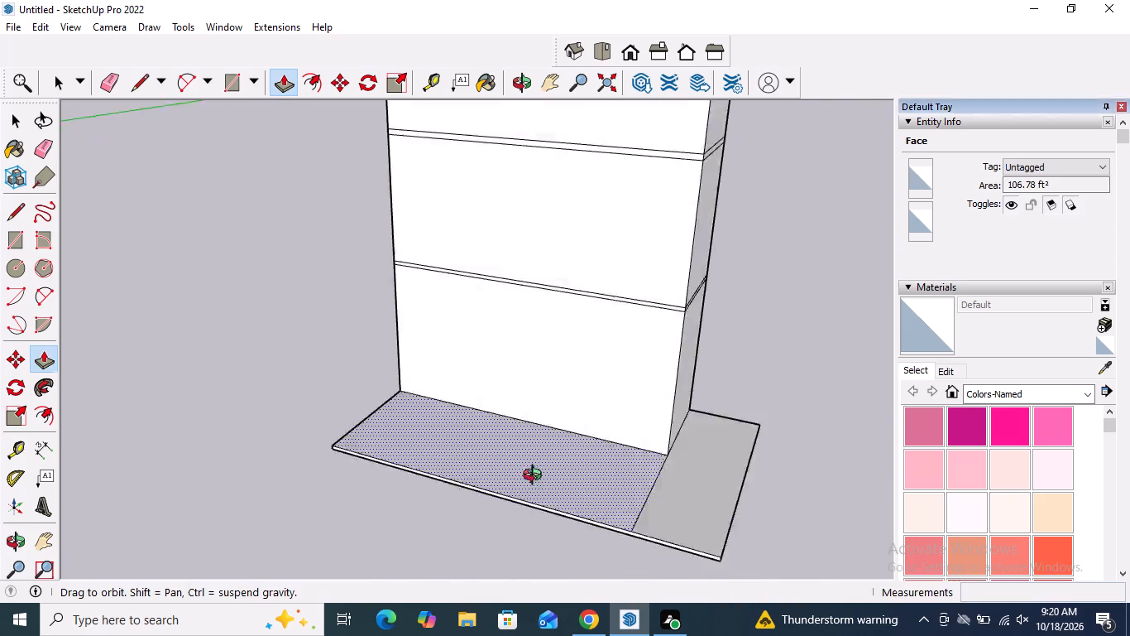
pyautogui.moveTo(536, 477); pyautogui.dragTo(852, 448, button='middle')
pyautogui.moveTo(339, 454); pyautogui.dragTo(596, 448, button='middle')
pyautogui.scroll(2, 590, 455)
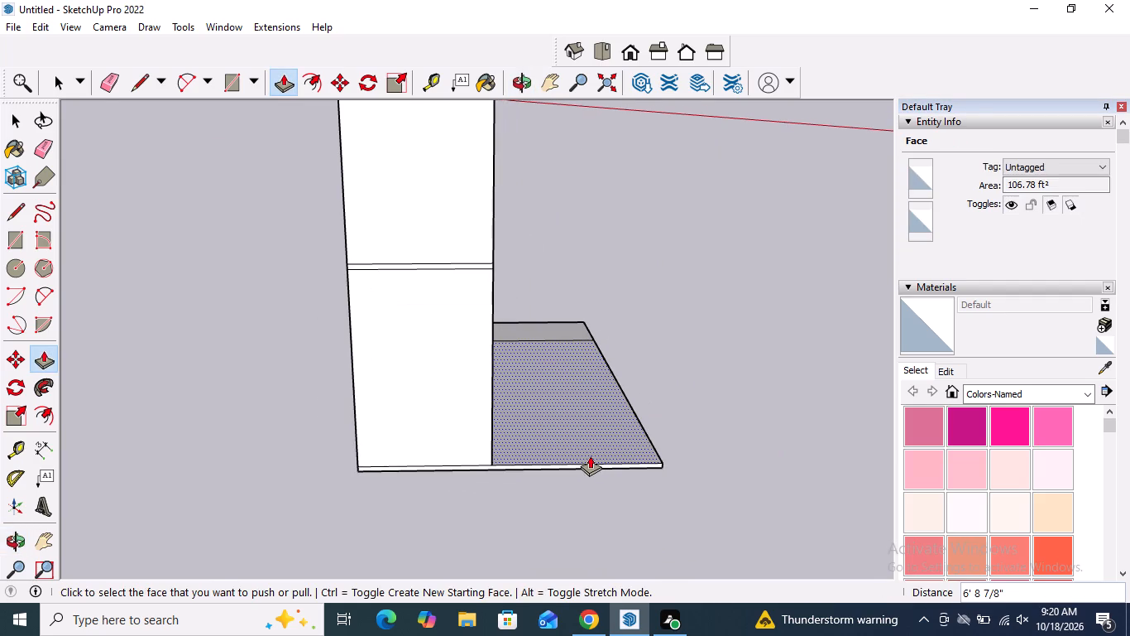
pyautogui.click(580, 468)
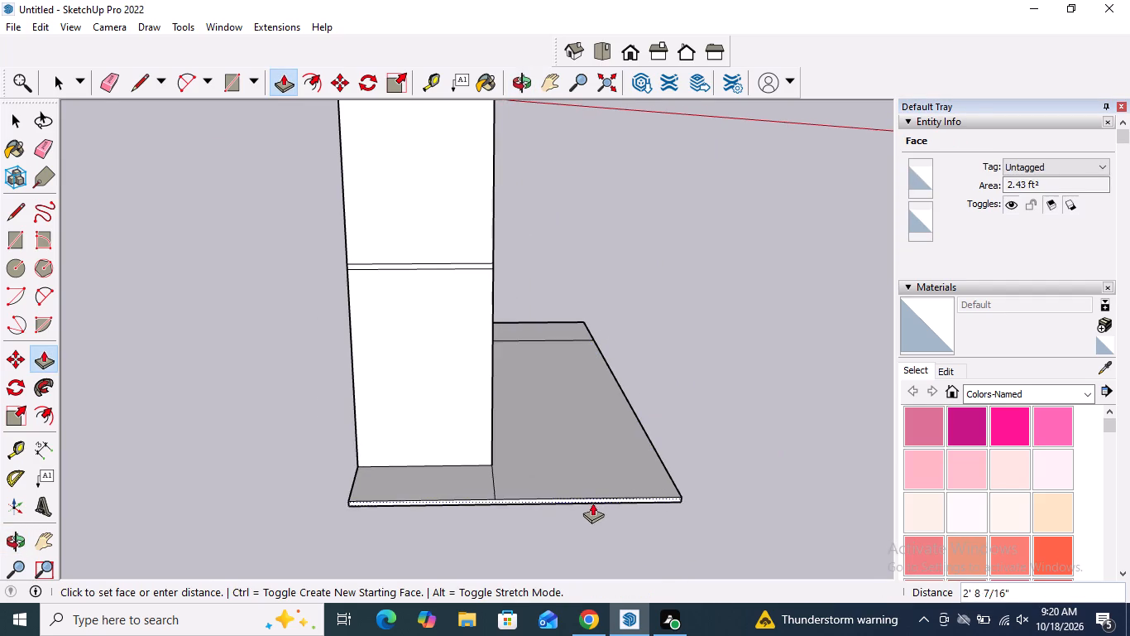
pyautogui.click(601, 515)
# Pull the base slab's long rear edge face out about 5' 4 3/16" so it projects on all four sides.
pyautogui.scroll(-7, 597, 456)
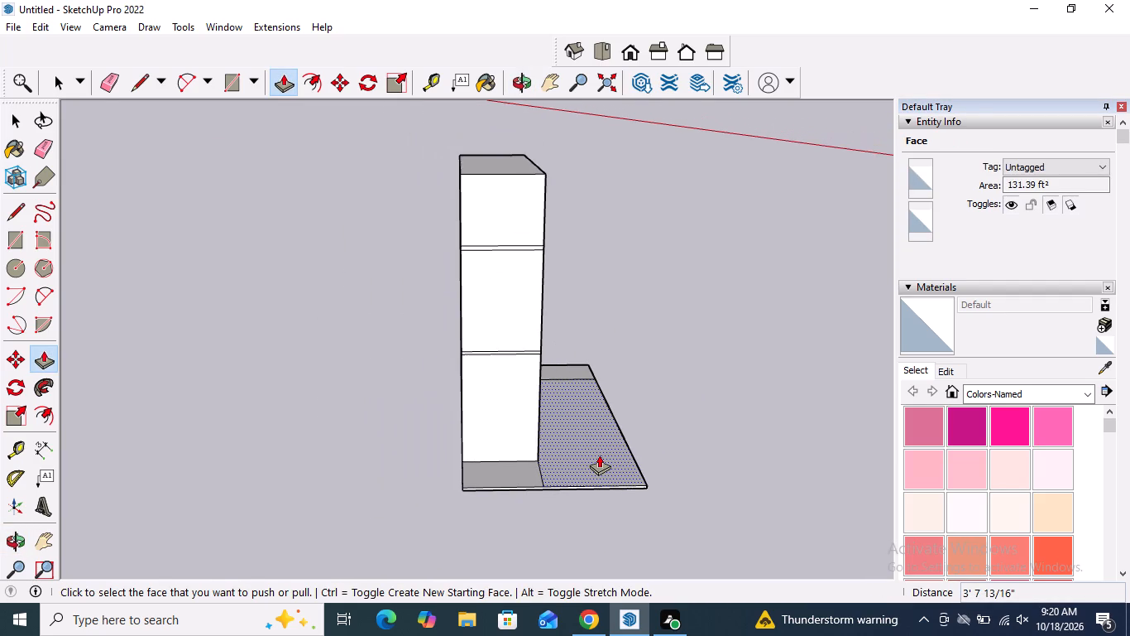
pyautogui.moveTo(384, 466); pyautogui.dragTo(668, 455, button='middle')
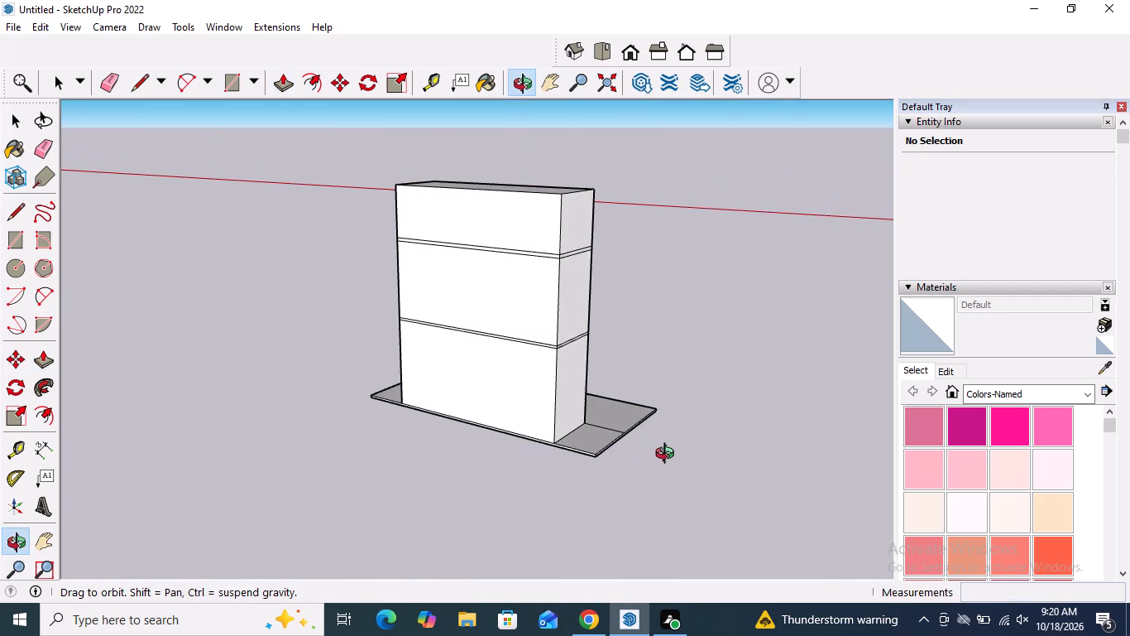
pyautogui.moveTo(668, 455); pyautogui.dragTo(669, 455, button='middle')
pyautogui.scroll(11, 534, 452)
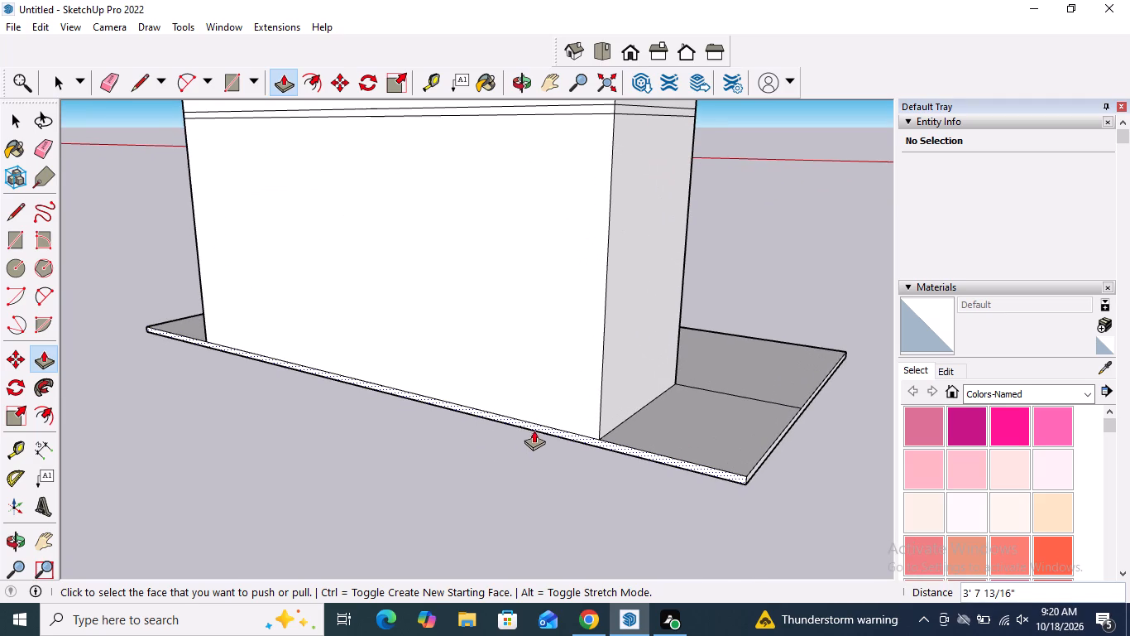
pyautogui.click(538, 427)
pyautogui.click(400, 493)
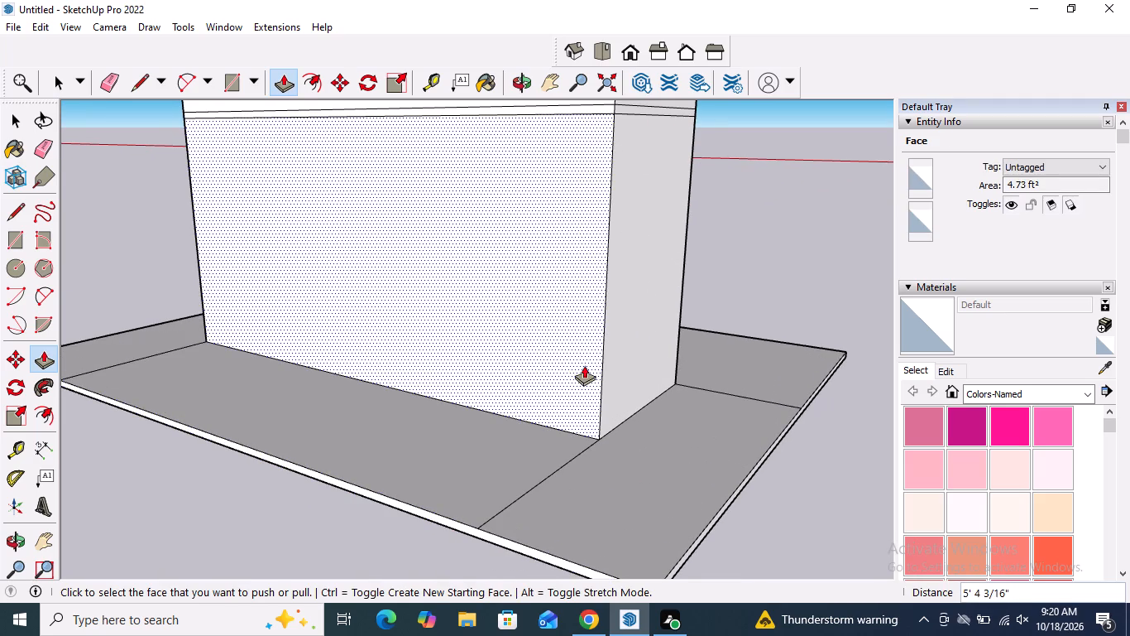
# Pull the rear face of the lowest tall section out about 4' 2 3/8" over the base slab.
pyautogui.click(584, 364)
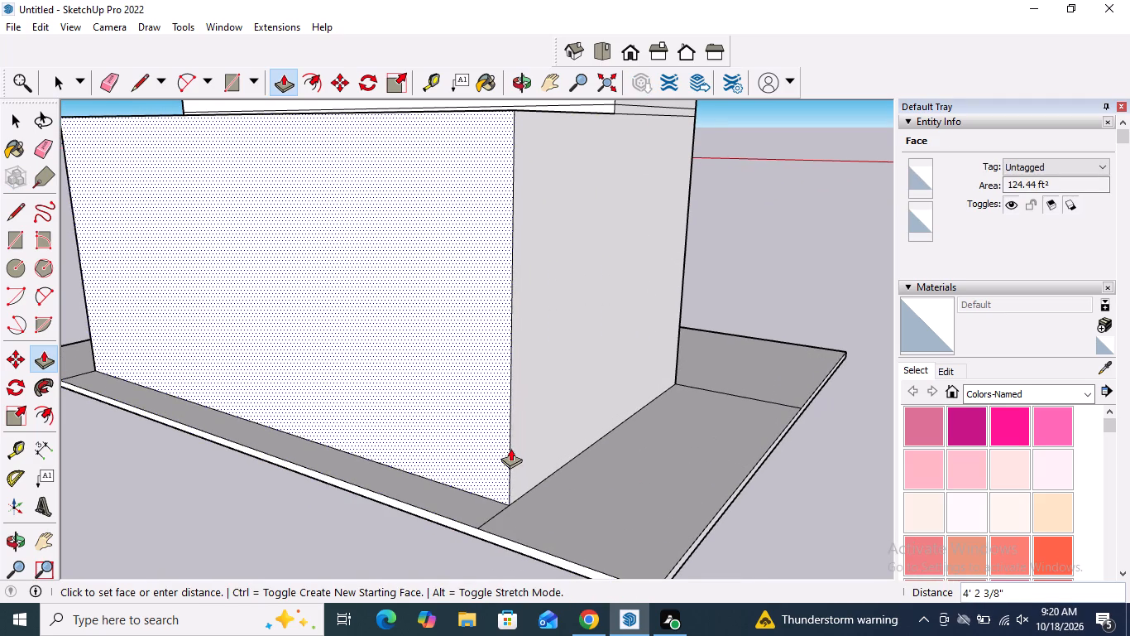
pyautogui.click(510, 448)
# Pull the rear faces of the lower thin band and the middle section out flush with the deepened lowest section.
pyautogui.scroll(-5, 441, 510)
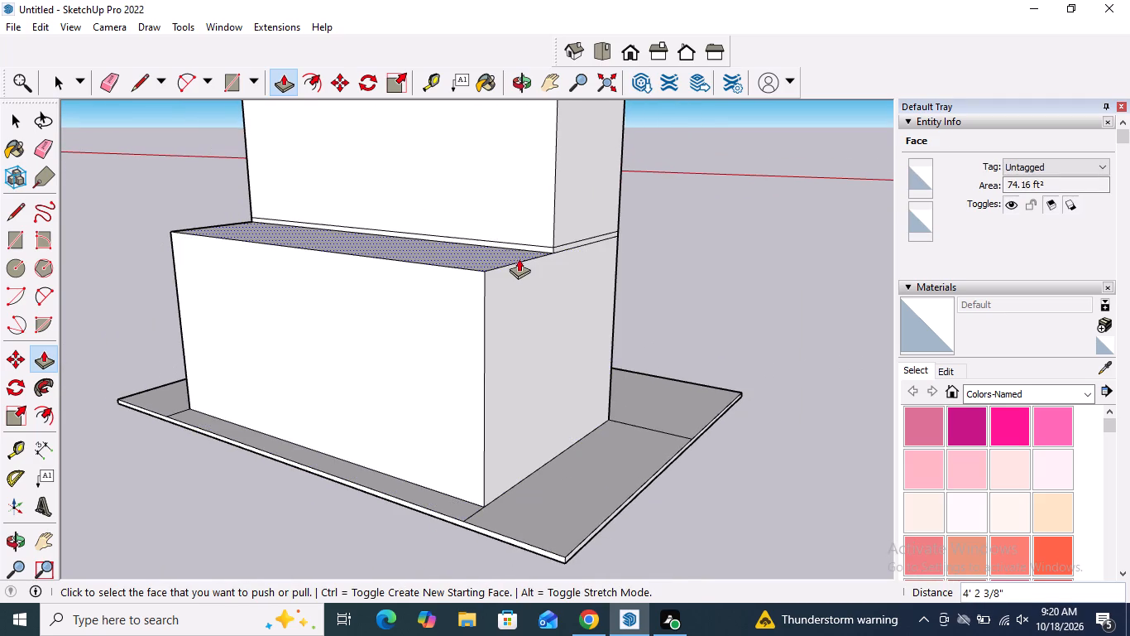
pyautogui.click(519, 248)
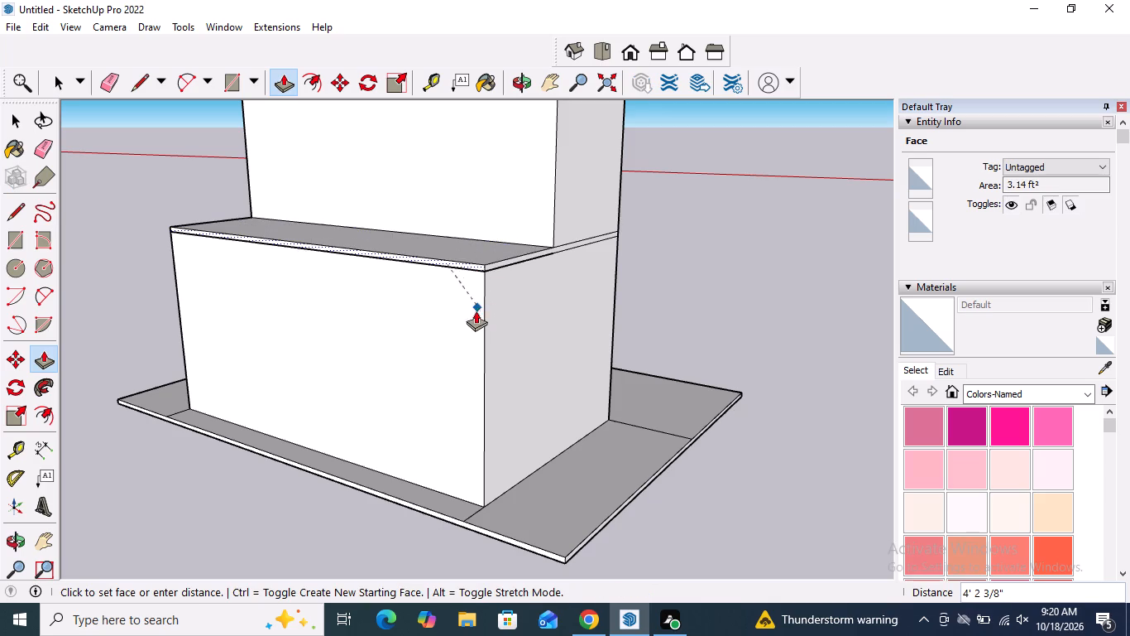
pyautogui.click(473, 313)
pyautogui.click(508, 181)
pyautogui.click(433, 309)
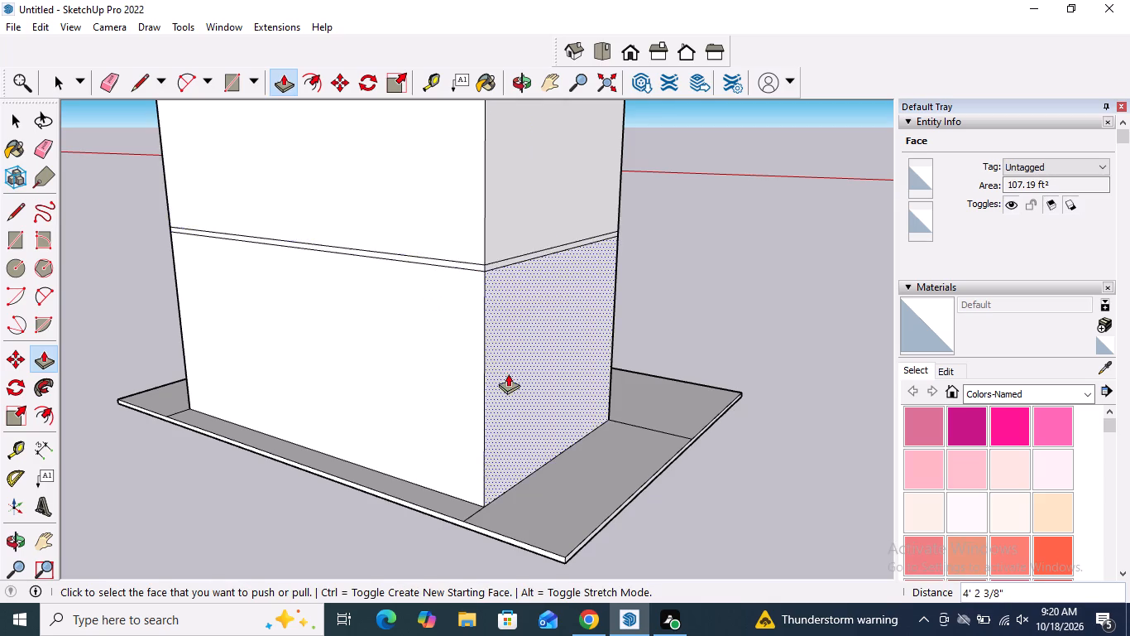
# Pull the rear faces of the upper thin band and the top section out flush with the levels below.
pyautogui.scroll(-8, 512, 453)
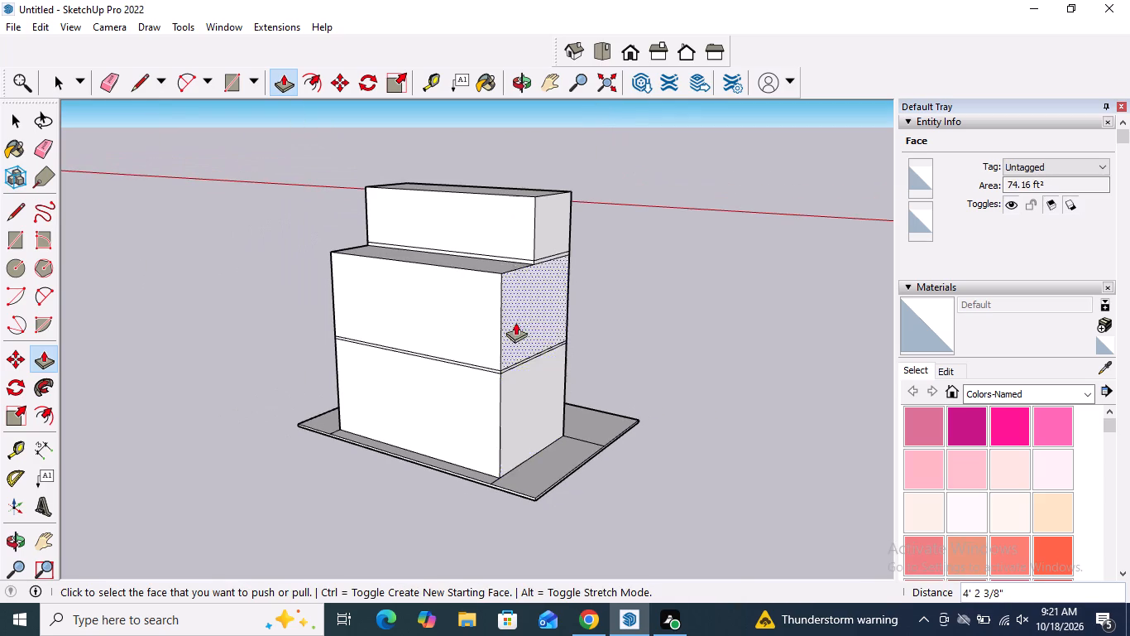
pyautogui.scroll(3, 483, 177)
pyautogui.scroll(-3, 486, 219)
pyautogui.moveTo(504, 318); pyautogui.dragTo(504, 282, button='middle')
pyautogui.click(513, 344)
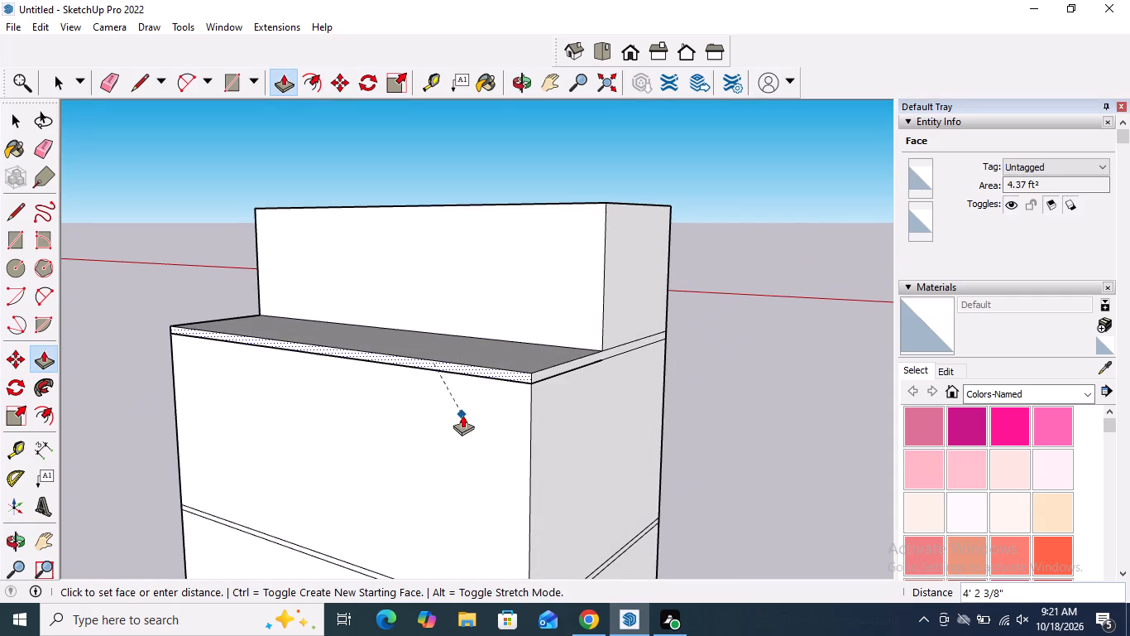
pyautogui.click(462, 415)
pyautogui.click(531, 274)
pyautogui.click(467, 406)
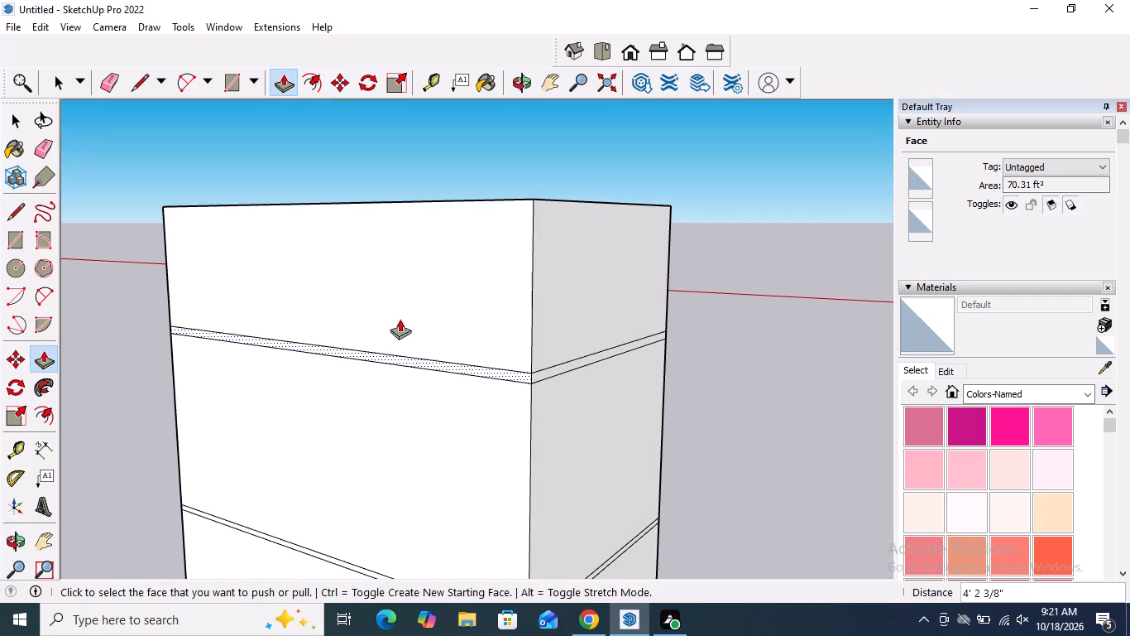
pyautogui.scroll(-4, 388, 292)
pyautogui.press('space')
pyautogui.scroll(-9, 392, 287)
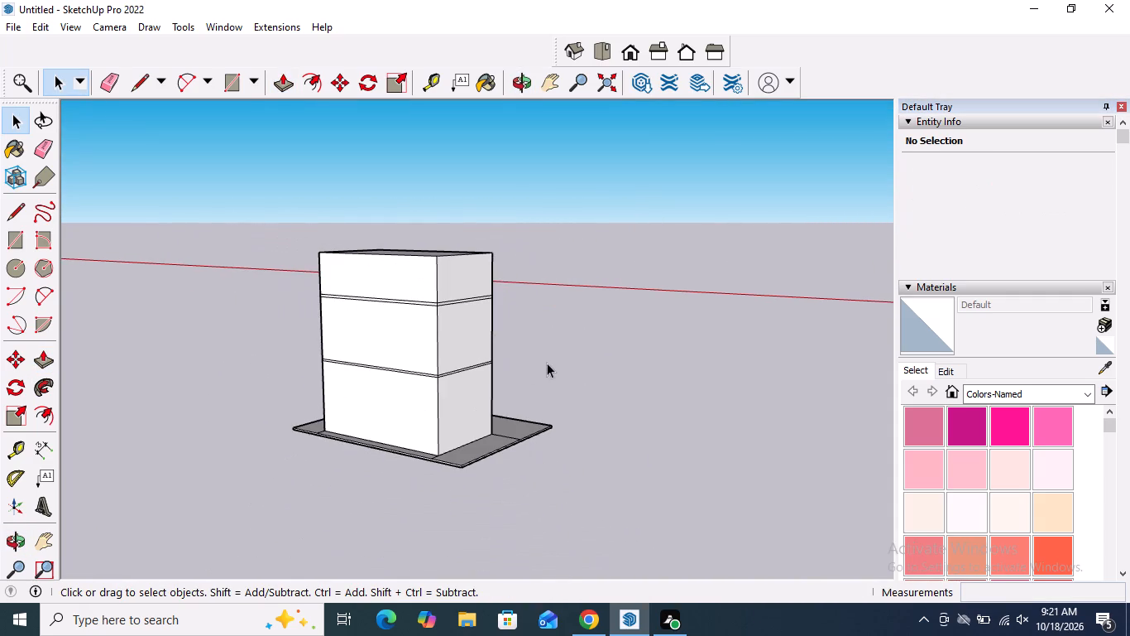
# Erase the dividing edges across the top surface of the projecting base slab, starting beside the block's narrow end.
pyautogui.moveTo(546, 383); pyautogui.dragTo(260, 507, button='middle')
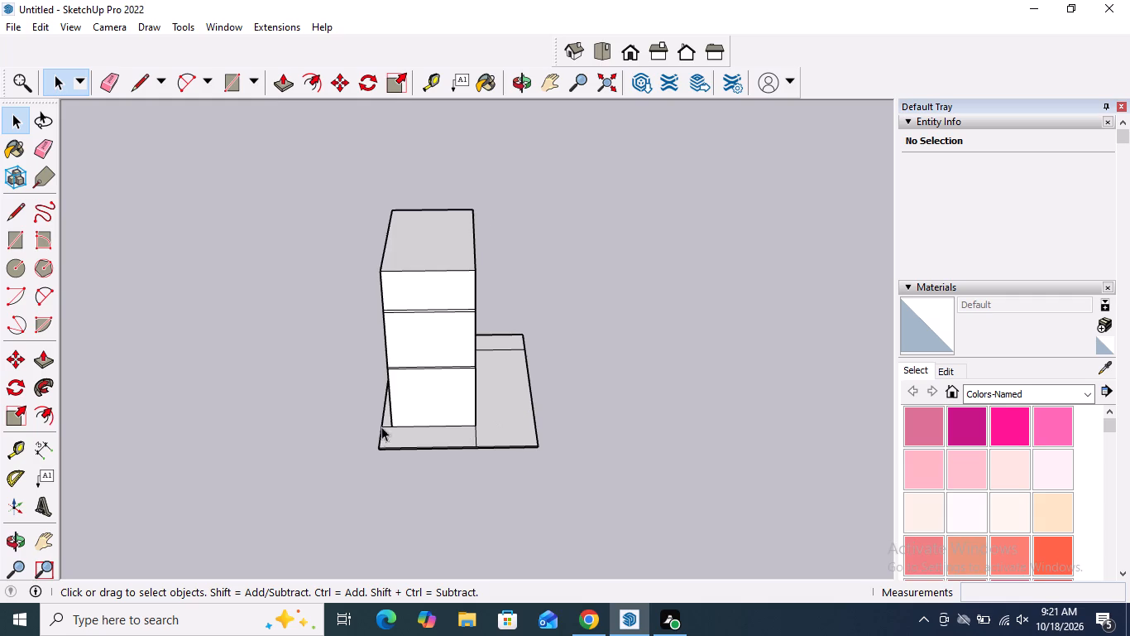
pyautogui.scroll(13, 385, 422)
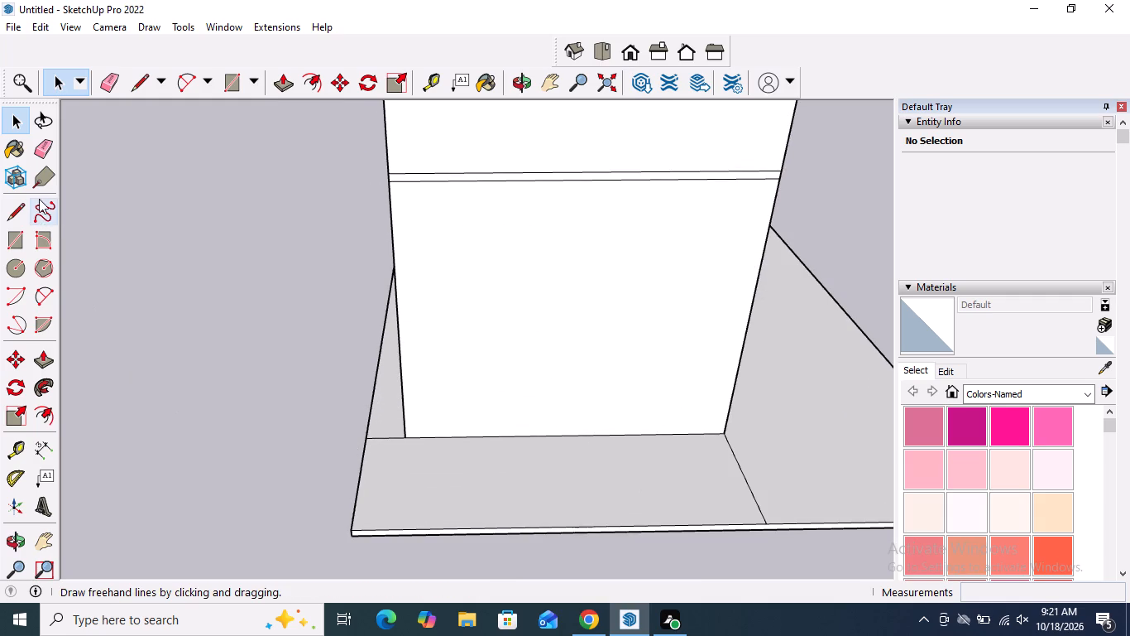
pyautogui.click(50, 155)
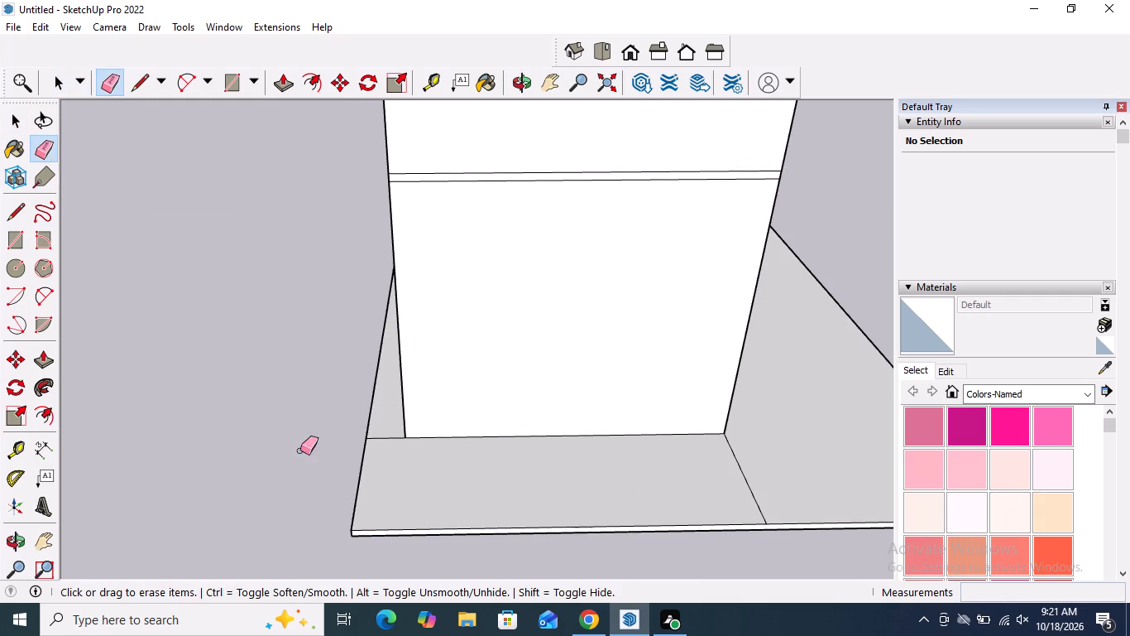
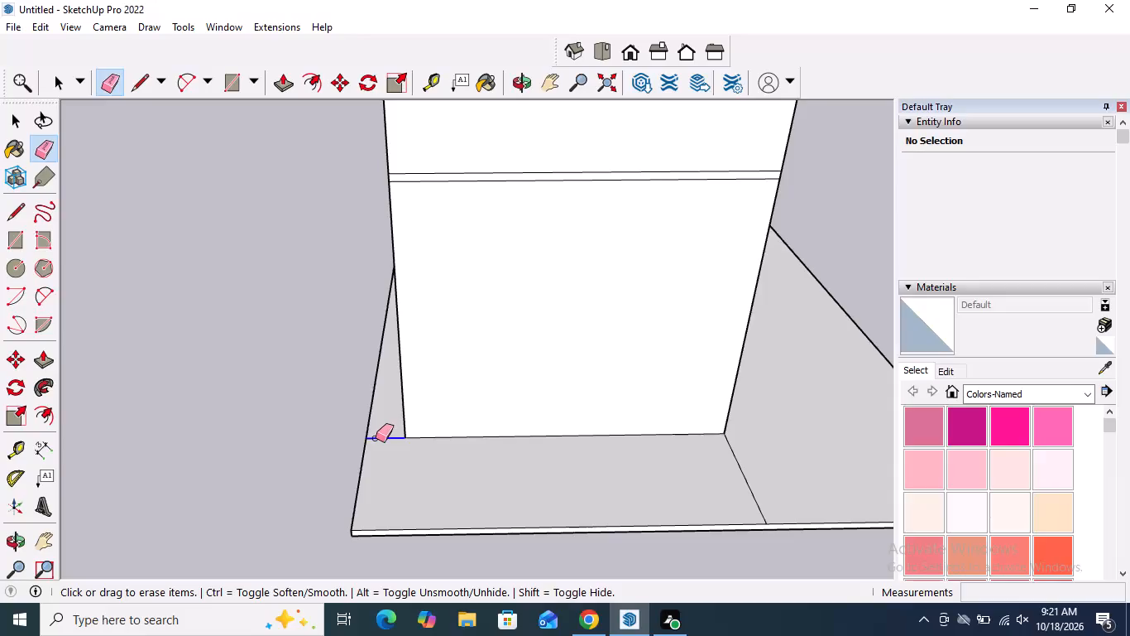
# Erase the remaining short dividing edges around the block's corners on the base slab's top surface.
pyautogui.scroll(-5, 266, 426)
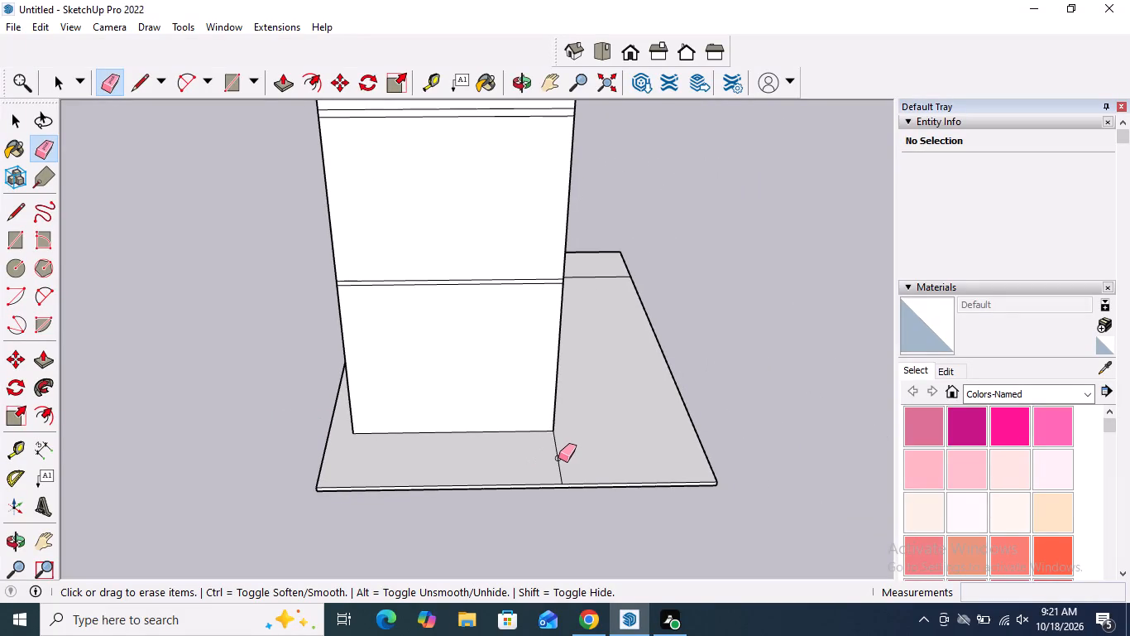
pyautogui.click(558, 458)
pyautogui.scroll(-5, 414, 465)
pyautogui.moveTo(634, 408); pyautogui.dragTo(178, 460, button='middle')
pyautogui.scroll(4, 599, 444)
pyautogui.click(606, 435)
pyautogui.scroll(-4, 535, 438)
pyautogui.moveTo(657, 390); pyautogui.dragTo(139, 484, button='middle')
pyautogui.scroll(4, 551, 458)
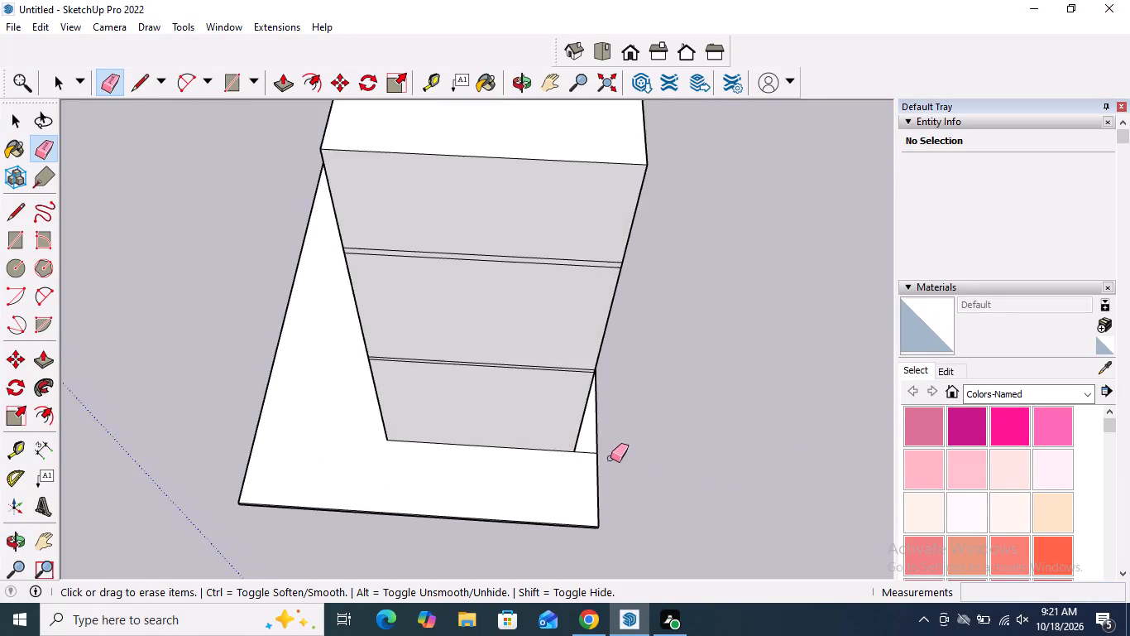
pyautogui.scroll(4, 610, 458)
pyautogui.click(570, 447)
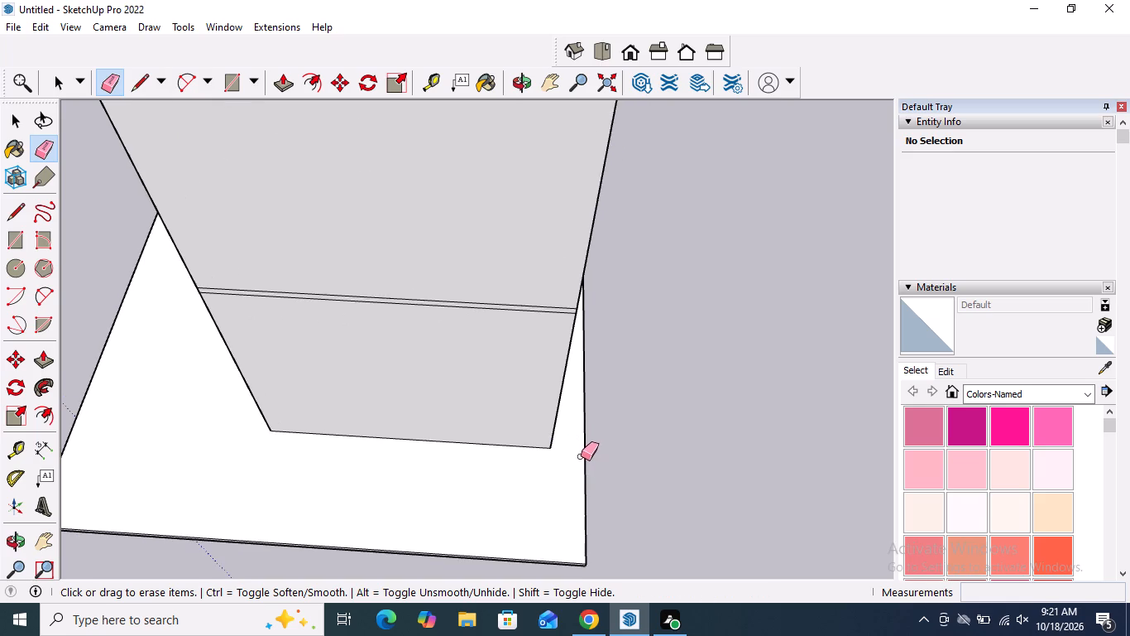
pyautogui.scroll(-5, 594, 449)
pyautogui.press('space')
# Examine the three-level block and its cleaned base platform from several sides, ending at the wide front face.
pyautogui.moveTo(630, 486); pyautogui.dragTo(718, 374, button='middle')
pyautogui.scroll(-8, 693, 418)
pyautogui.moveTo(458, 393); pyautogui.dragTo(803, 311, button='middle')
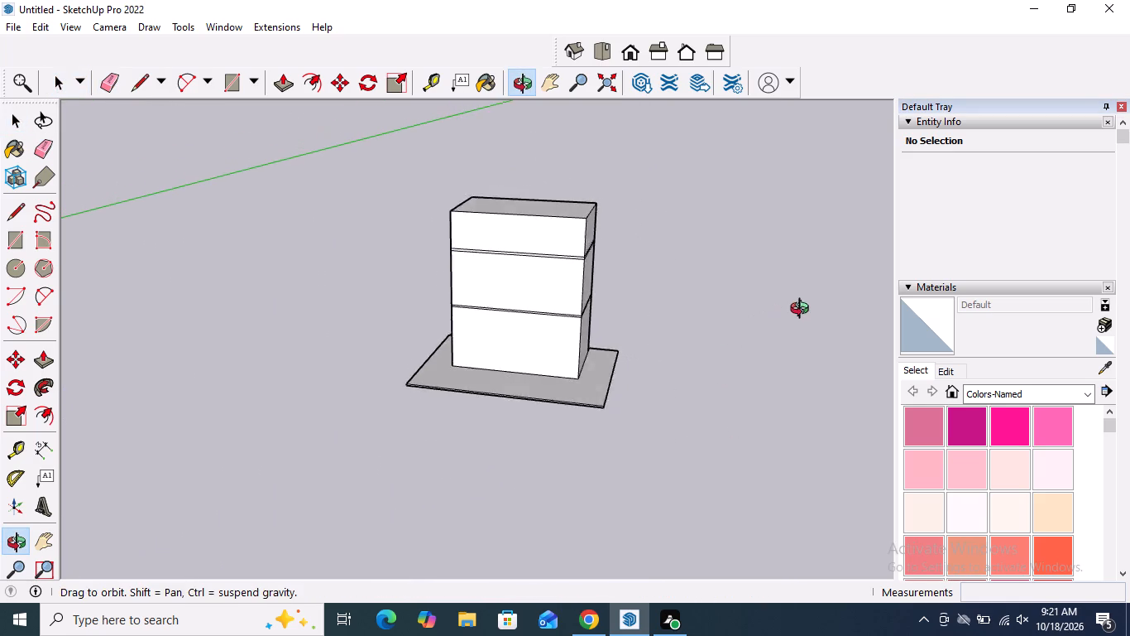
pyautogui.moveTo(803, 311); pyautogui.dragTo(815, 307, button='middle')
pyautogui.scroll(4, 464, 306)
pyautogui.moveTo(486, 308); pyautogui.dragTo(559, 230, button='middle')
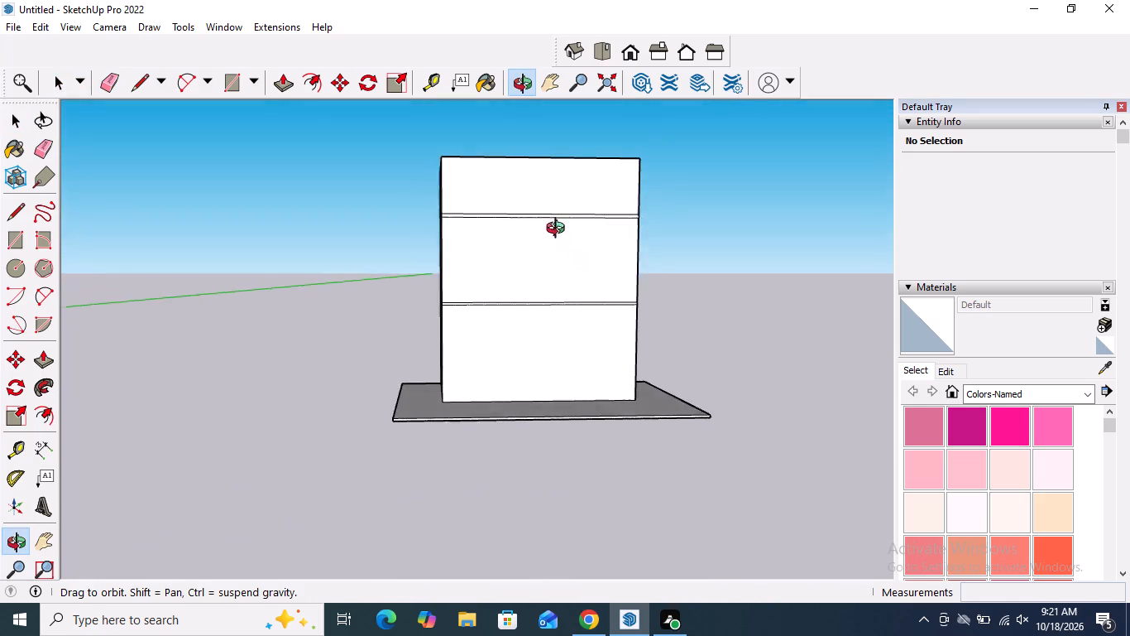
pyautogui.moveTo(559, 230); pyautogui.dragTo(545, 248, button='middle')
pyautogui.scroll(5, 560, 193)
pyautogui.scroll(-3, 555, 224)
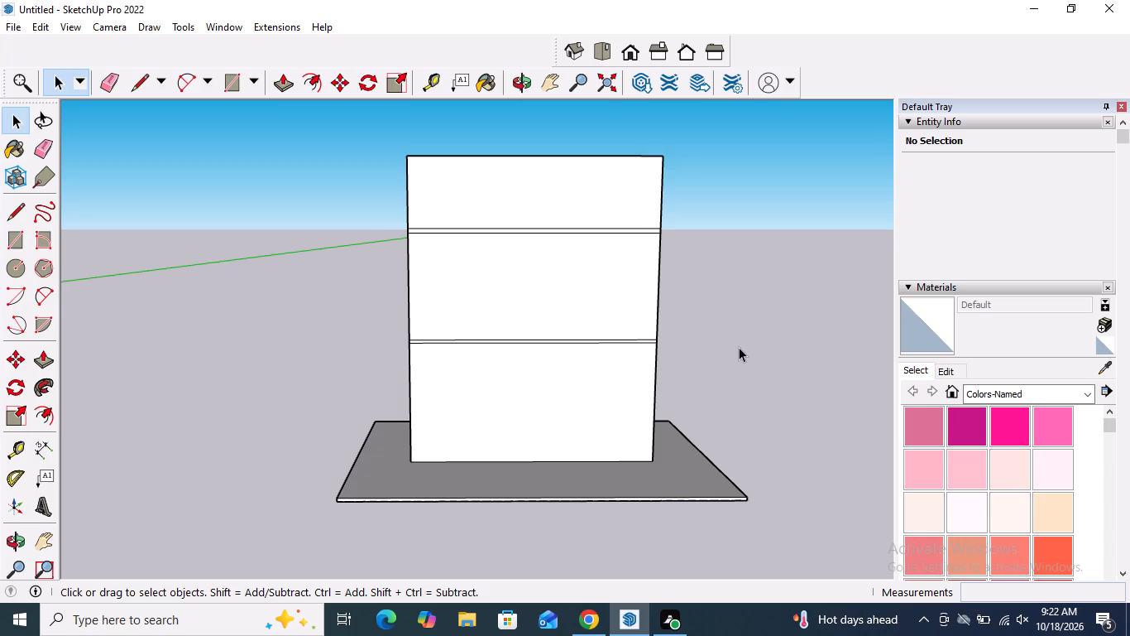
# Draw a vertical line about 7' 10 1/4" up the lowest section's front face, from its bottom edge's midpoint to the thin band.
pyautogui.moveTo(440, 413); pyautogui.dragTo(504, 440, button='middle')
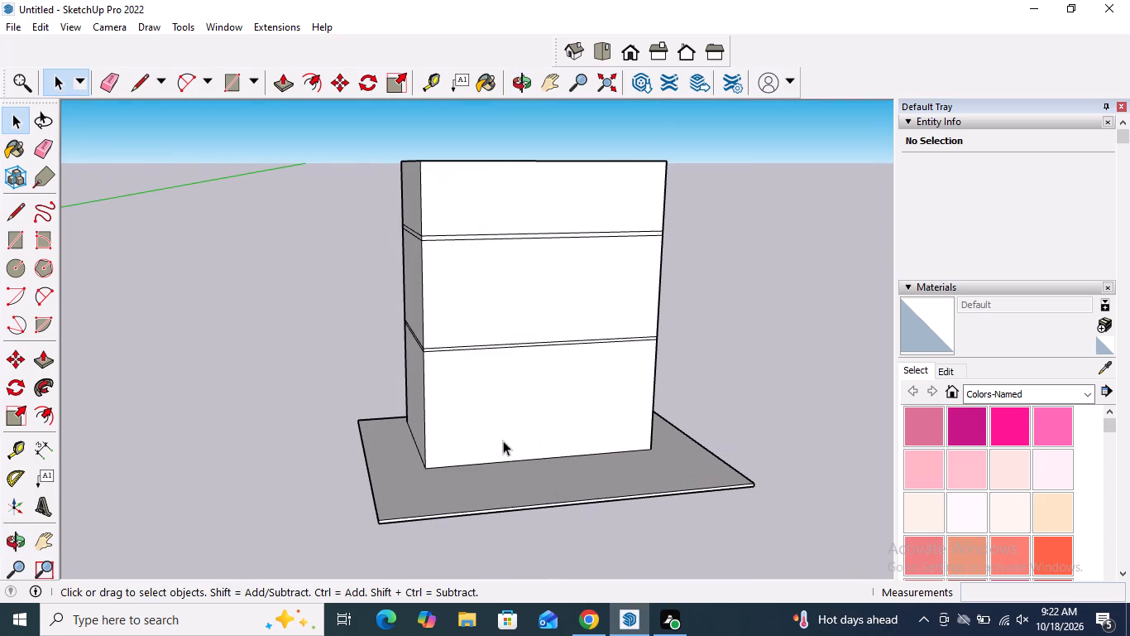
pyautogui.moveTo(500, 441); pyautogui.dragTo(446, 446, button='middle')
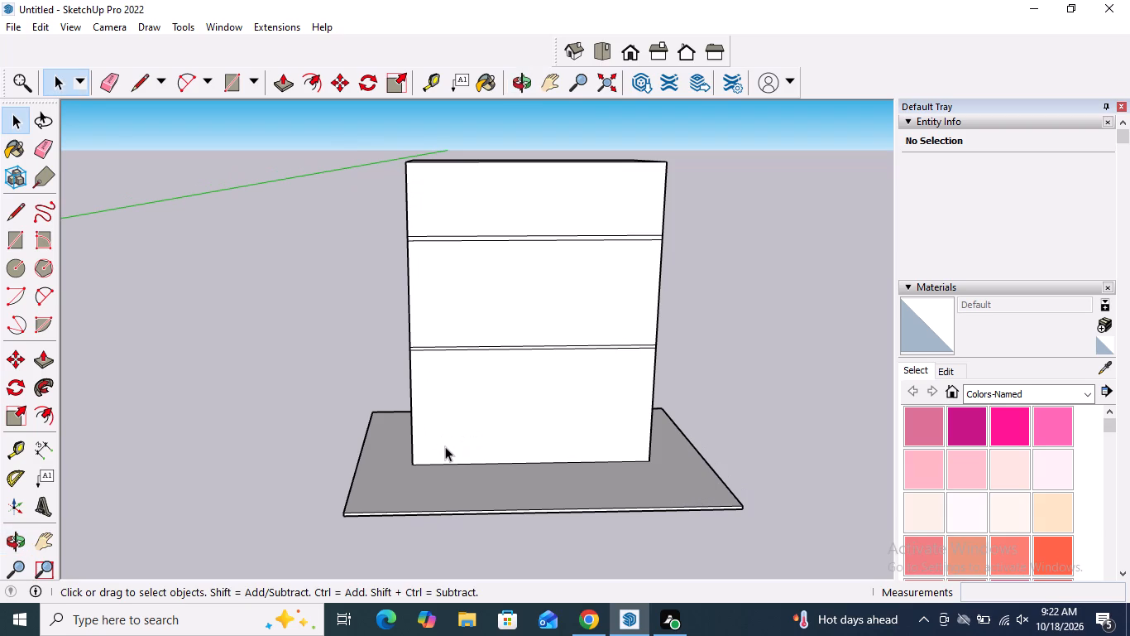
pyautogui.click(19, 207)
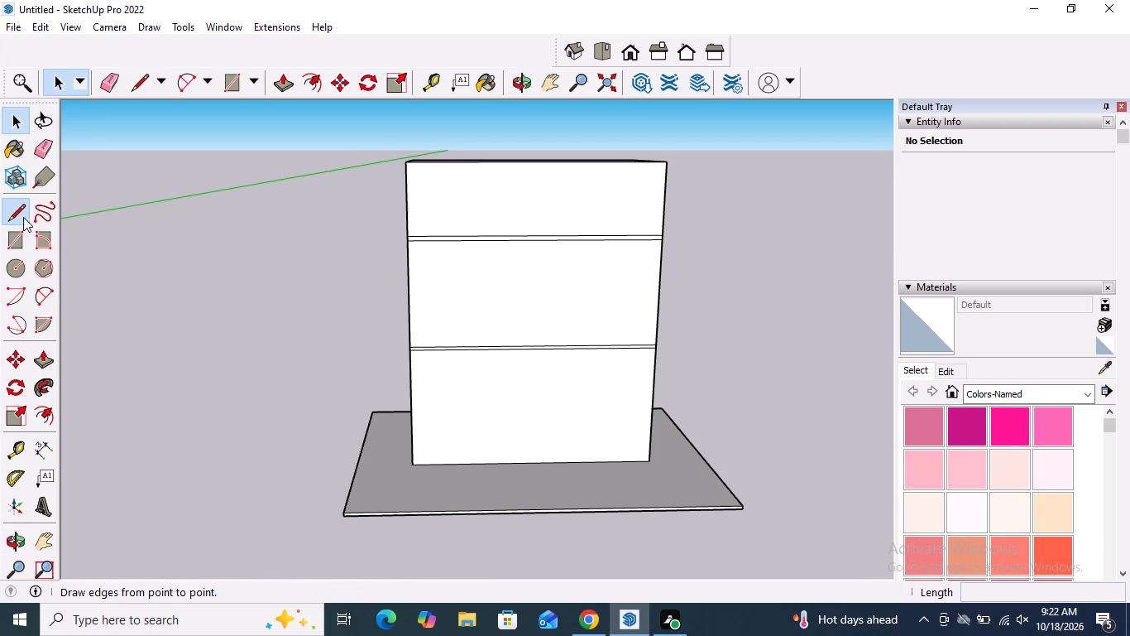
pyautogui.click(533, 461)
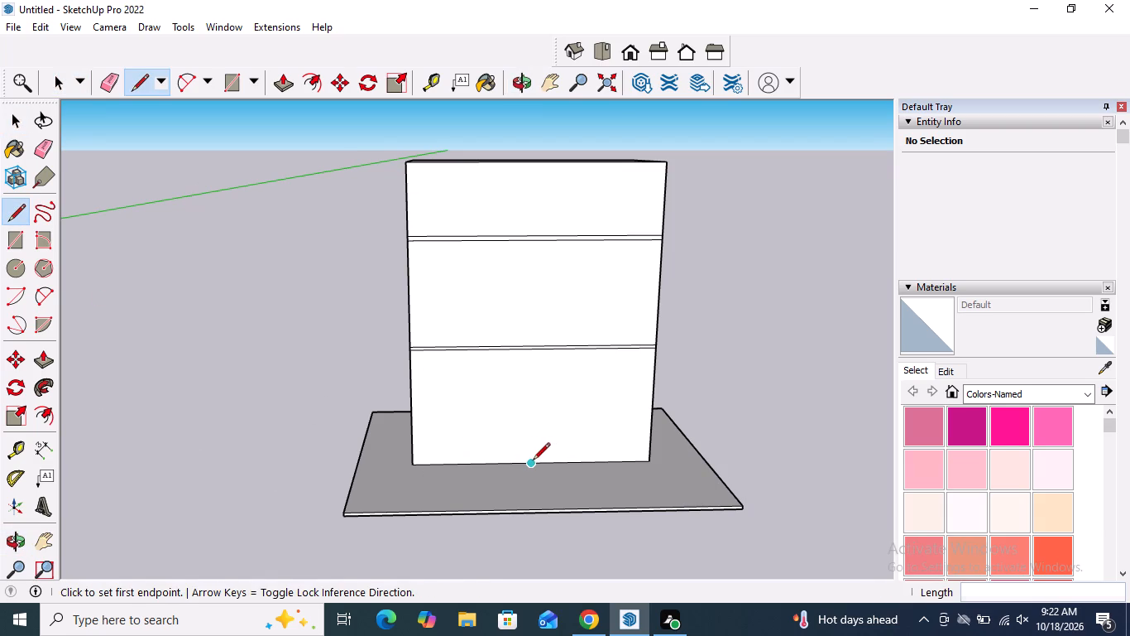
pyautogui.click(532, 353)
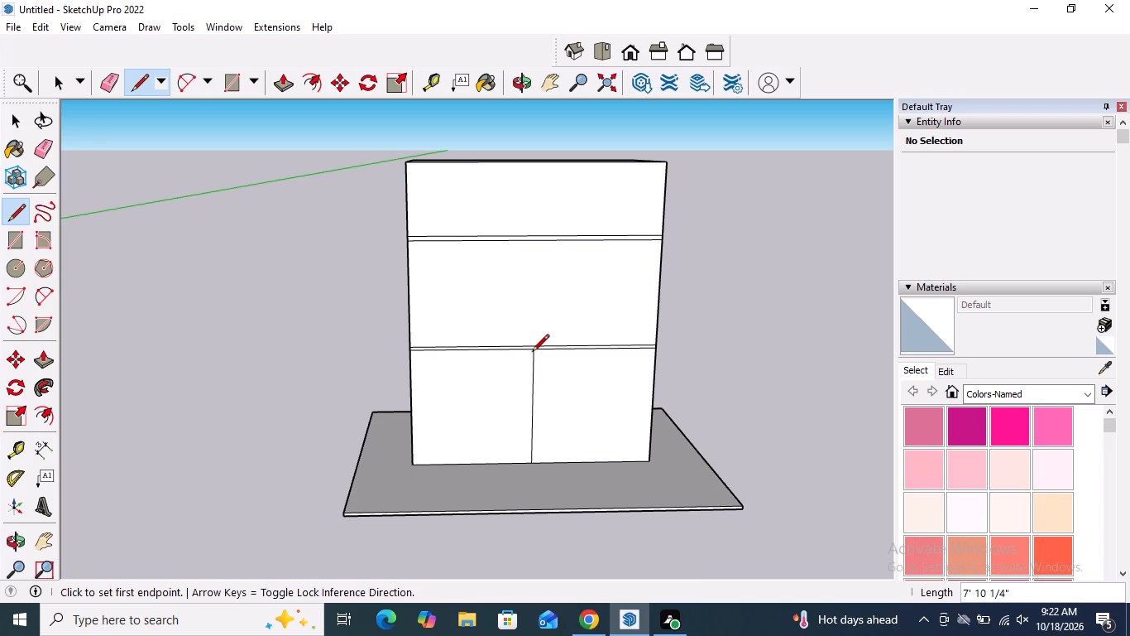
pyautogui.press('space')
# Push the left half of the lowest section's front face inward about 5' 3" to form a recess.
pyautogui.middleClick(546, 385)
pyautogui.scroll(1, 520, 389)
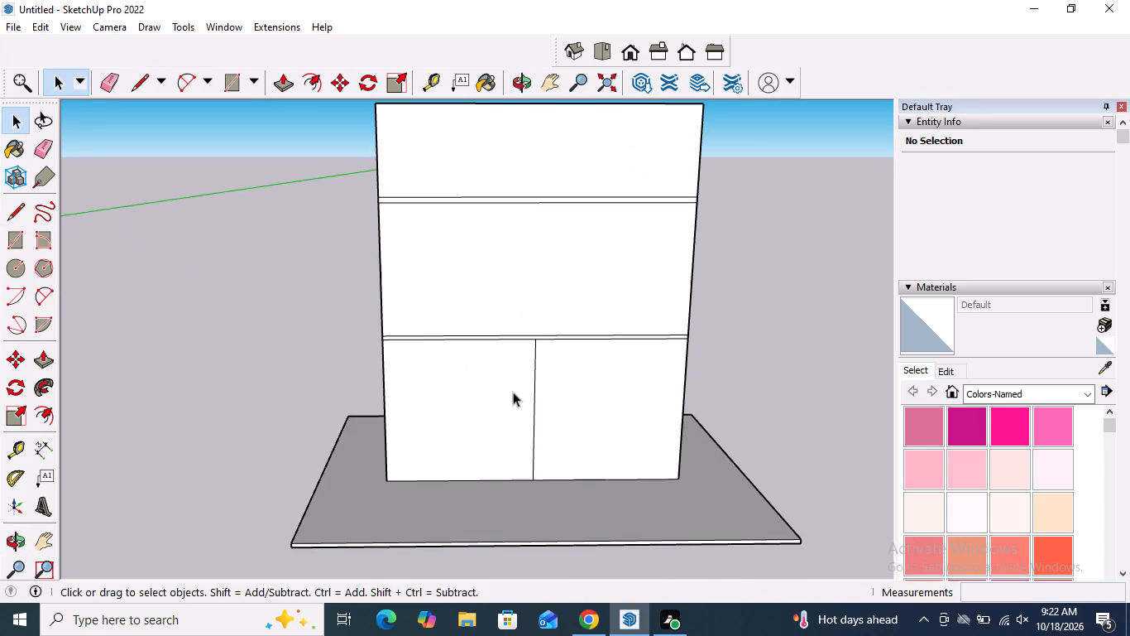
pyautogui.scroll(1, 513, 392)
pyautogui.moveTo(467, 424); pyautogui.dragTo(476, 369, button='middle')
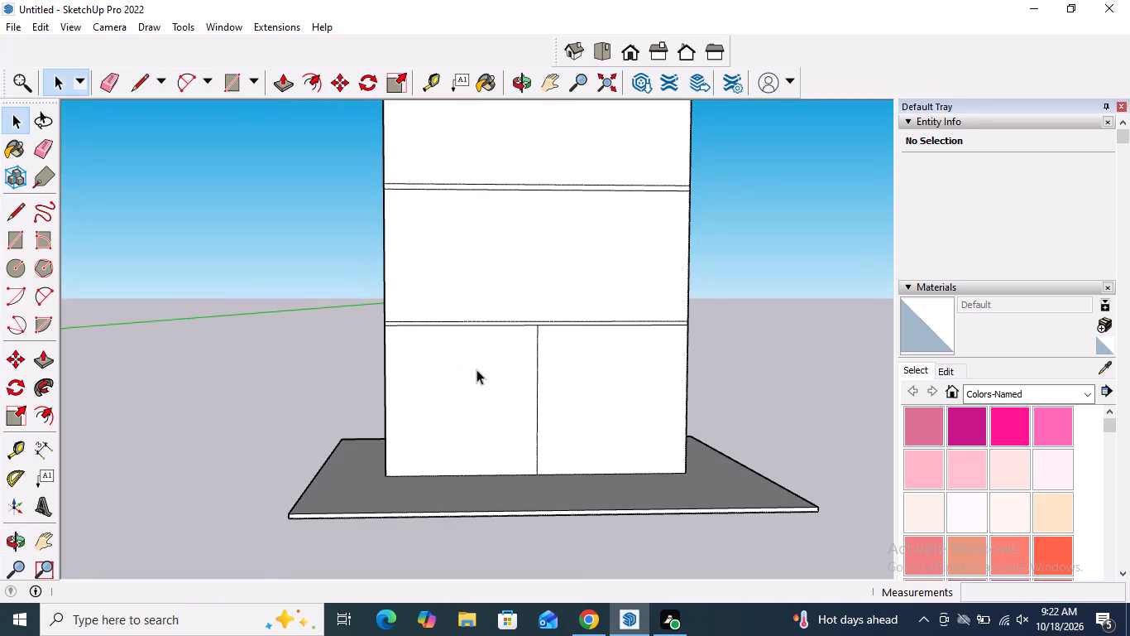
pyautogui.press('Escape')
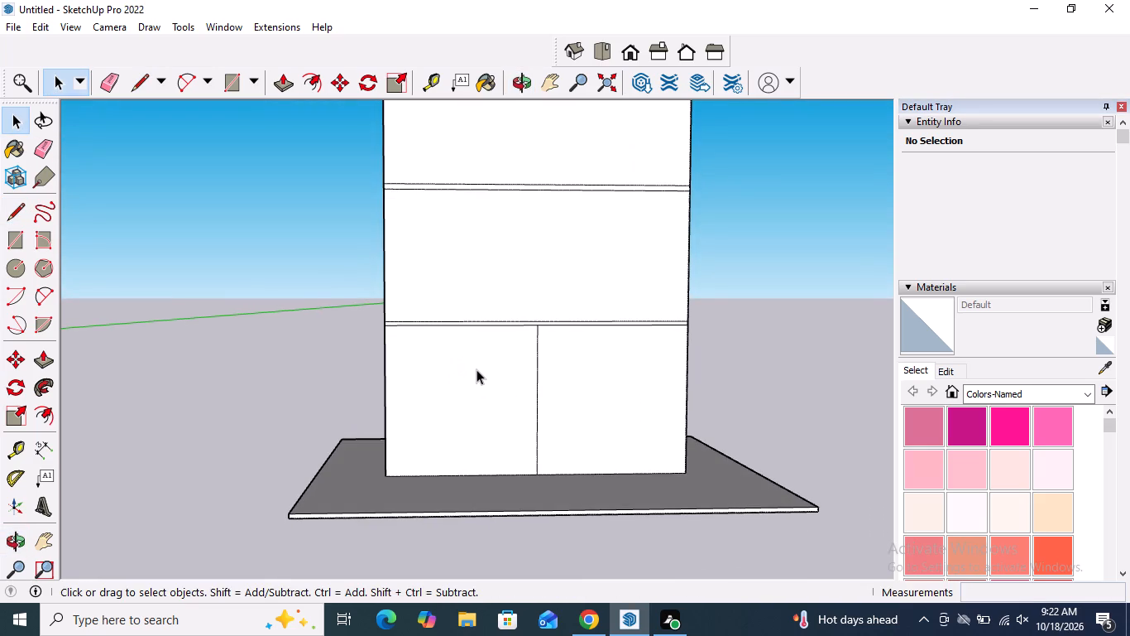
pyautogui.click(42, 351)
pyautogui.moveTo(378, 425); pyautogui.dragTo(400, 436, button='middle')
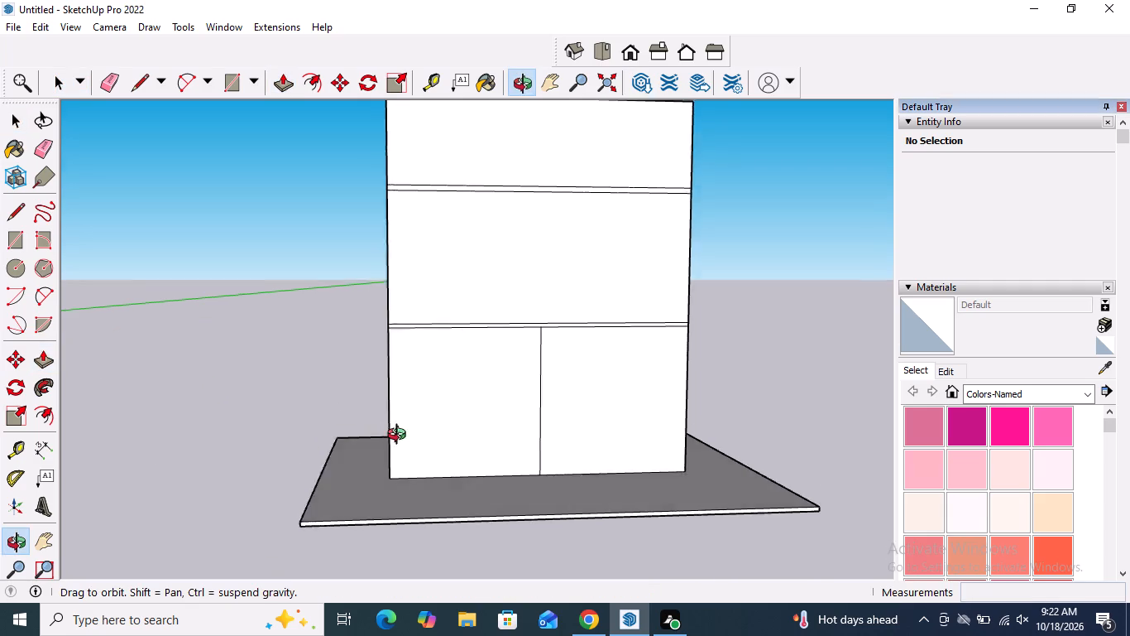
pyautogui.moveTo(400, 436); pyautogui.dragTo(489, 449, button='middle')
pyautogui.click(487, 438)
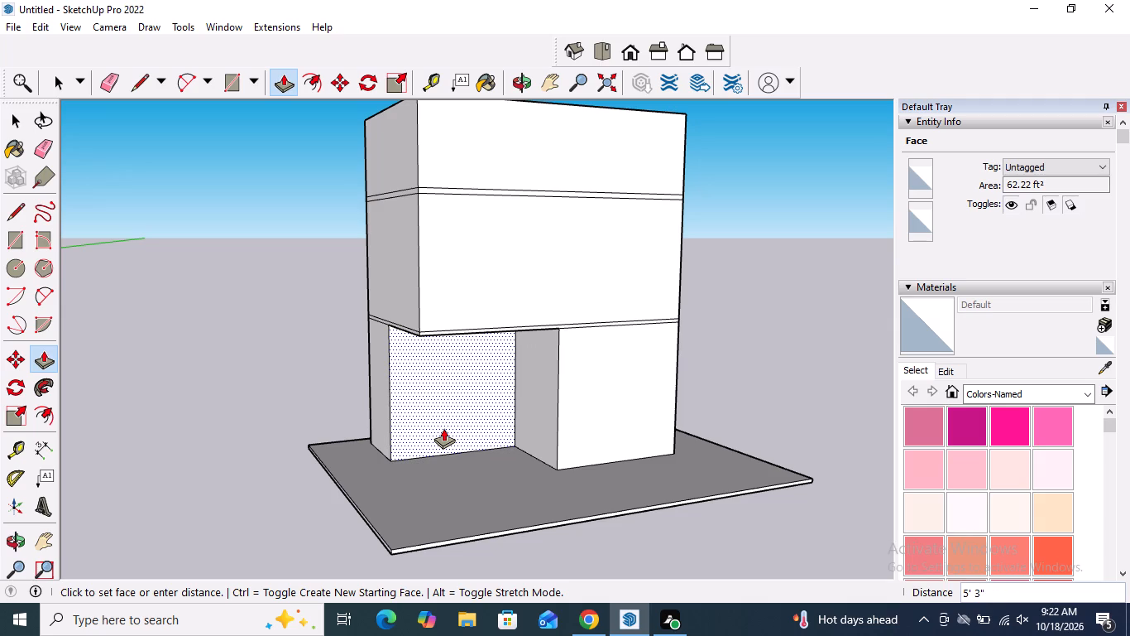
pyautogui.click(443, 428)
pyautogui.press('space')
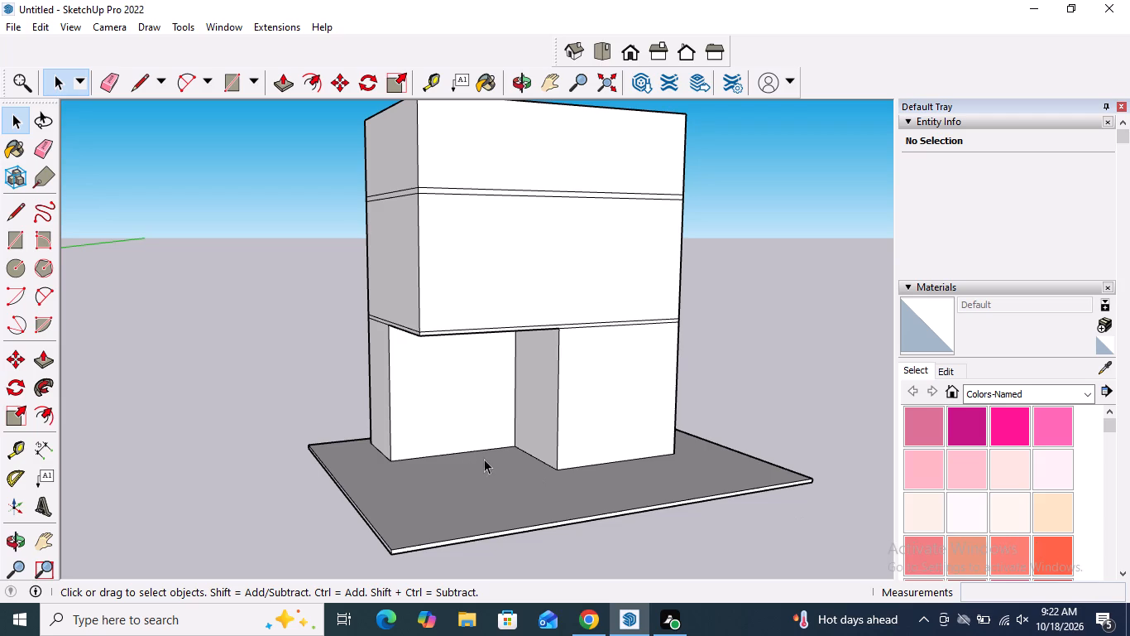
# Draw a rectangle about 6 7/16" by 4 15/16" on the recess ceiling, near its outer front corner.
pyautogui.moveTo(478, 481); pyautogui.dragTo(388, 311, button='middle')
pyautogui.scroll(4, 406, 294)
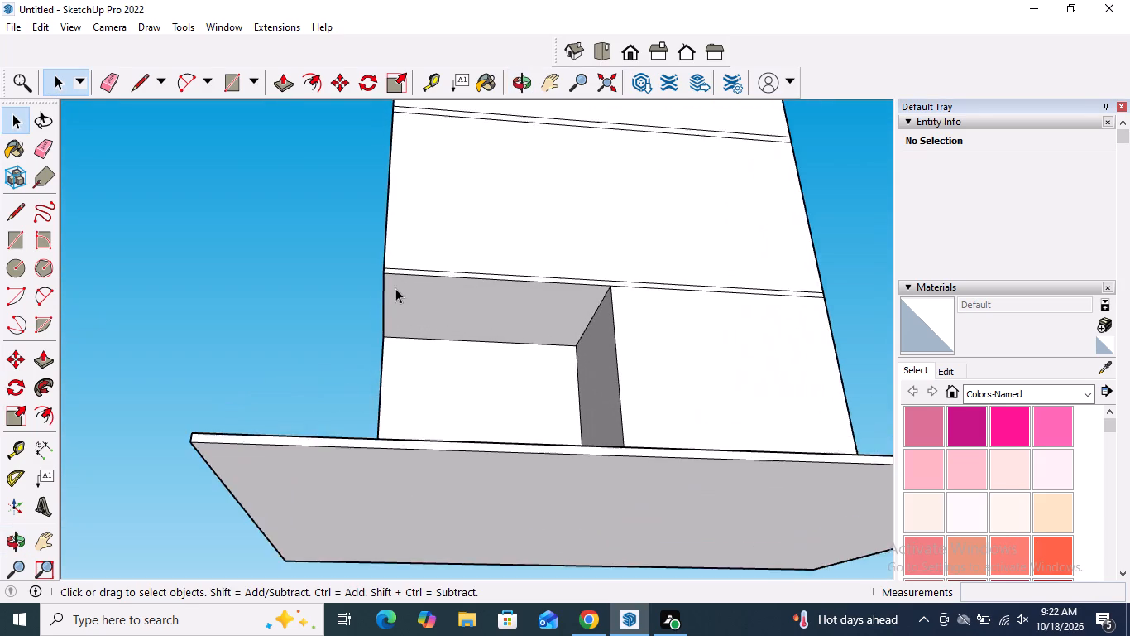
pyautogui.scroll(6, 395, 288)
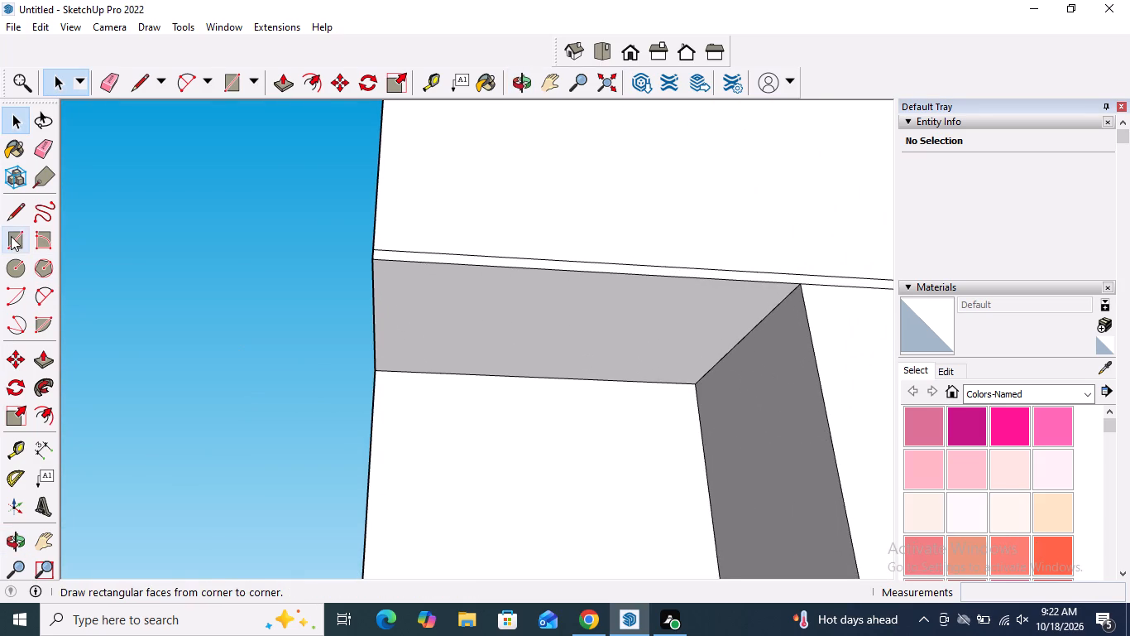
pyautogui.click(11, 236)
pyautogui.scroll(3, 388, 285)
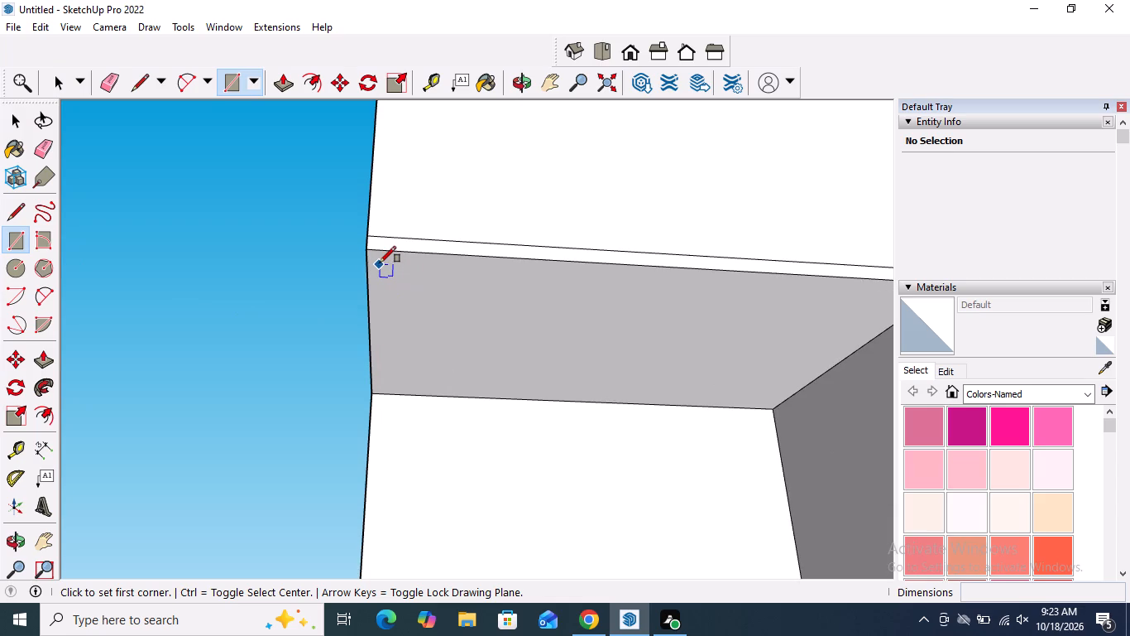
pyautogui.click(379, 261)
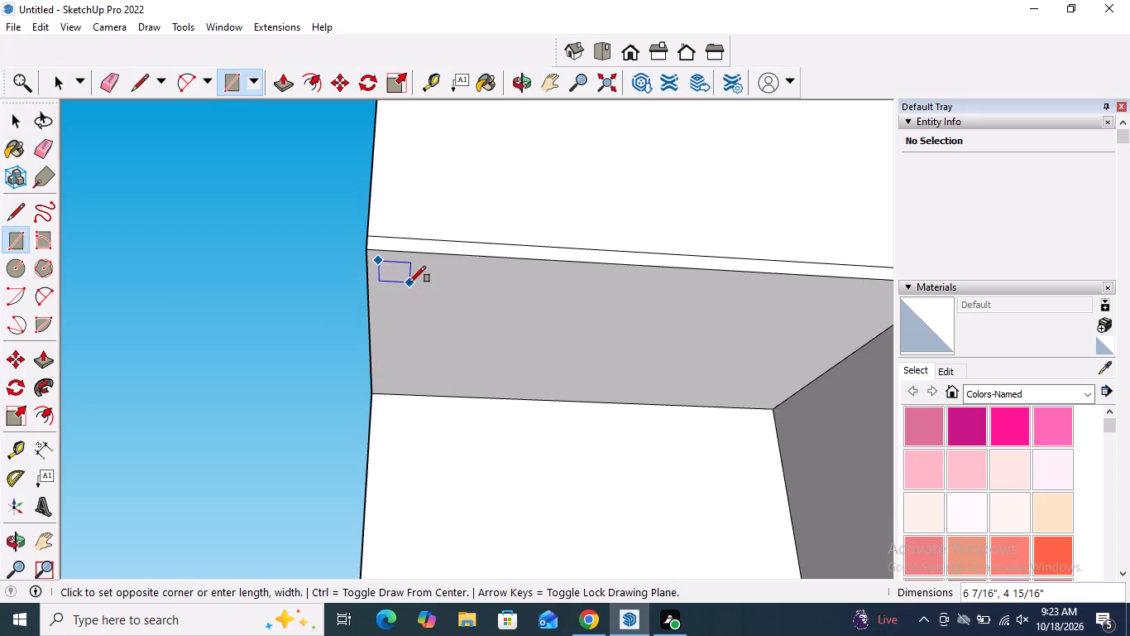
pyautogui.click(409, 282)
pyautogui.press('space')
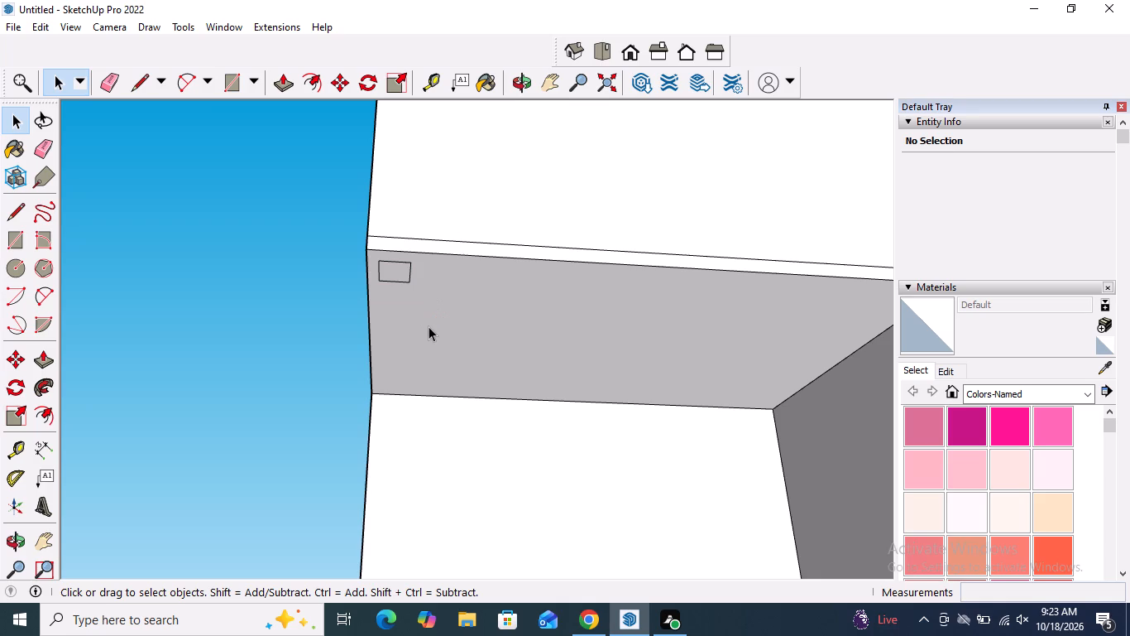
# Pull the small ceiling rectangle down about 7' 10 1/4" to the base slab to form a corner column.
pyautogui.click(45, 360)
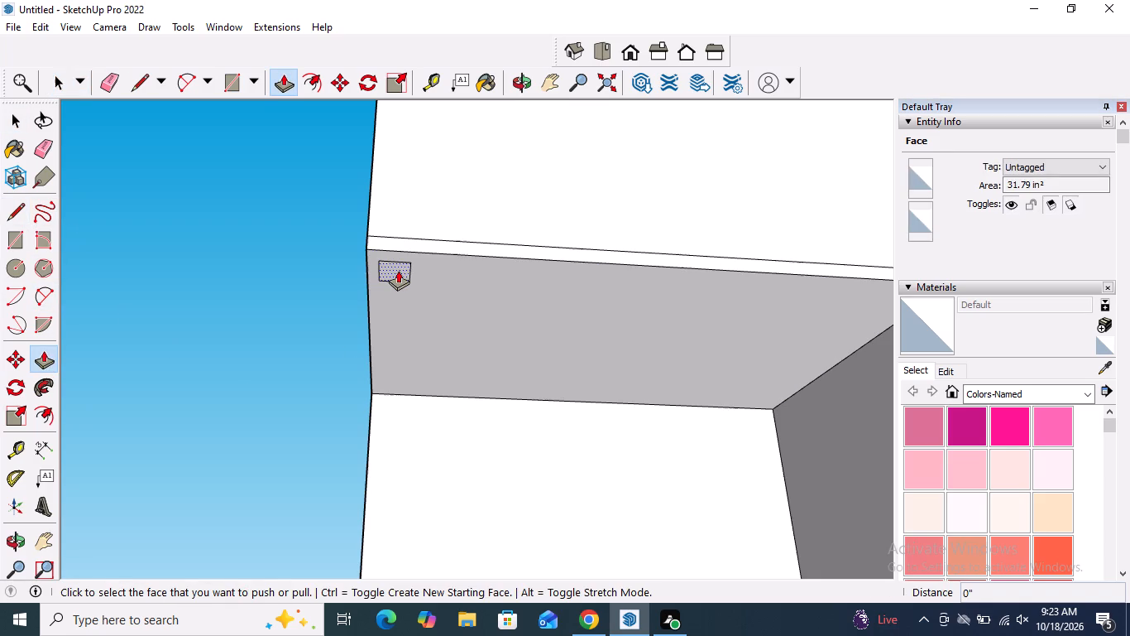
pyautogui.click(398, 270)
pyautogui.scroll(-14, 402, 318)
pyautogui.moveTo(414, 332); pyautogui.dragTo(400, 569, button='middle')
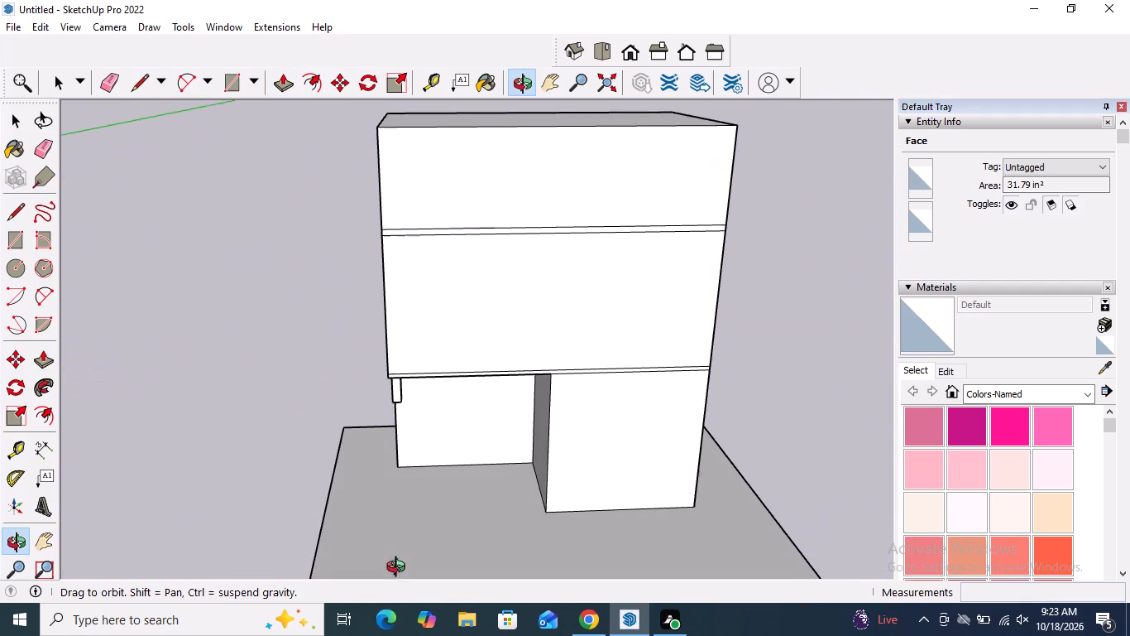
pyautogui.moveTo(400, 569); pyautogui.dragTo(400, 570, button='middle')
pyautogui.scroll(3, 399, 495)
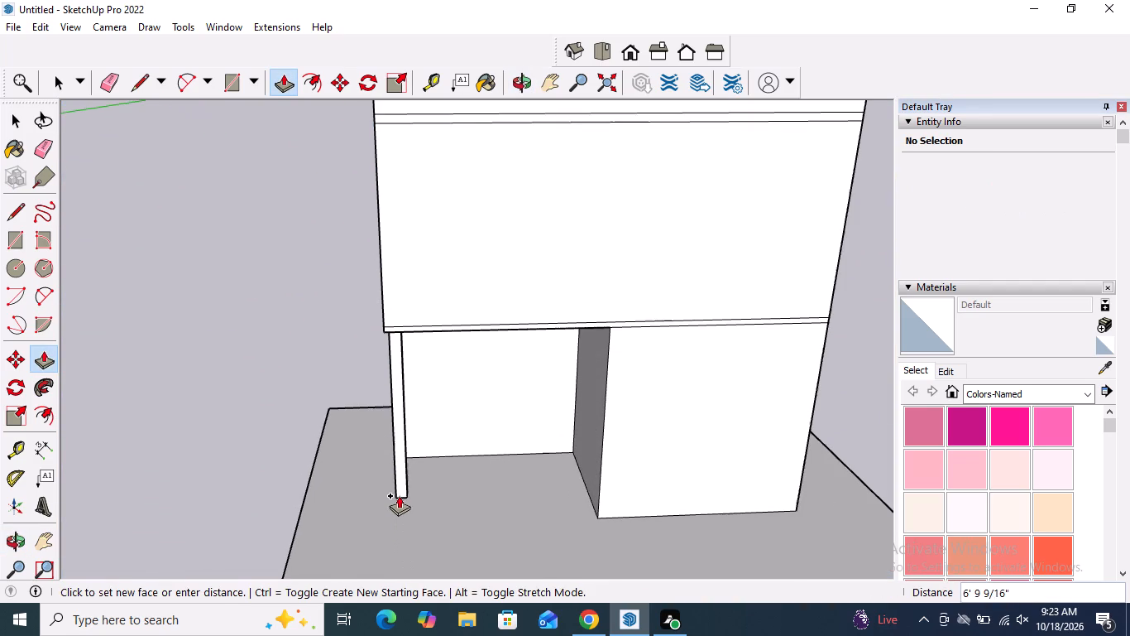
pyautogui.scroll(-4, 409, 528)
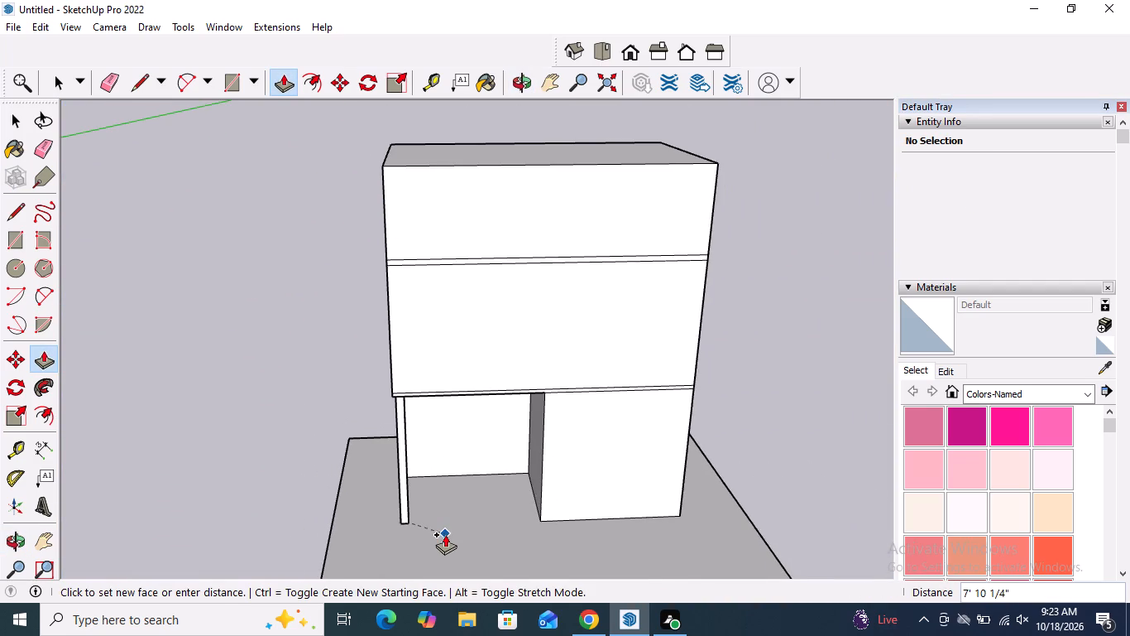
pyautogui.click(445, 533)
pyautogui.press('space')
# Widen the corner column by pulling its inner side face out about 7" toward the unrecessed half of the lowest section.
pyautogui.scroll(1, 414, 482)
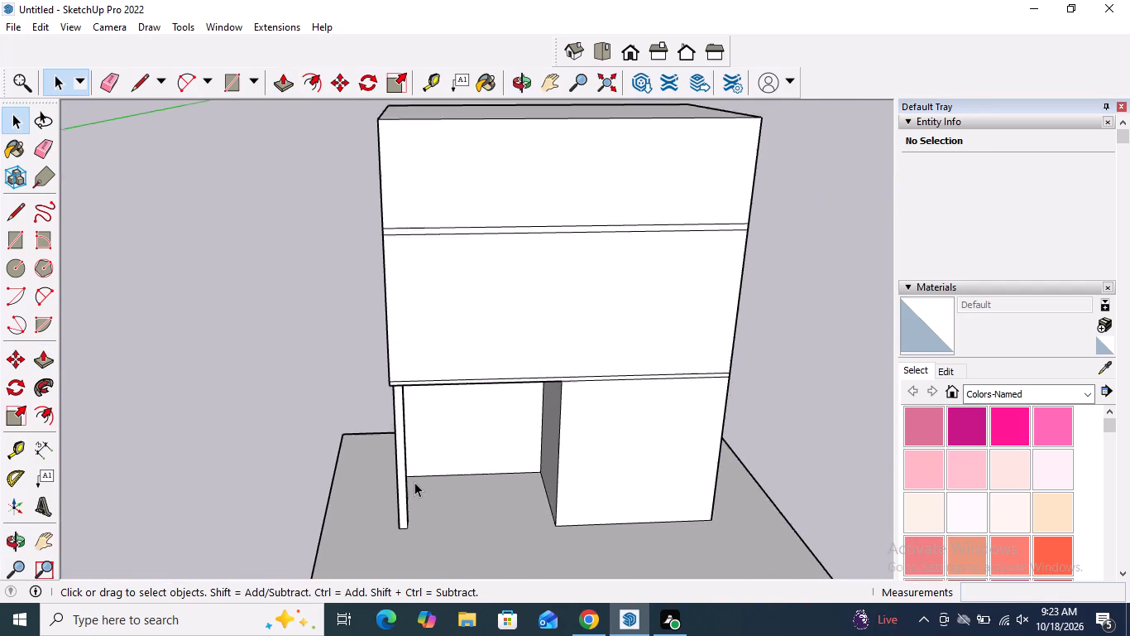
pyautogui.scroll(2, 414, 482)
pyautogui.moveTo(414, 481); pyautogui.dragTo(330, 415, button='middle')
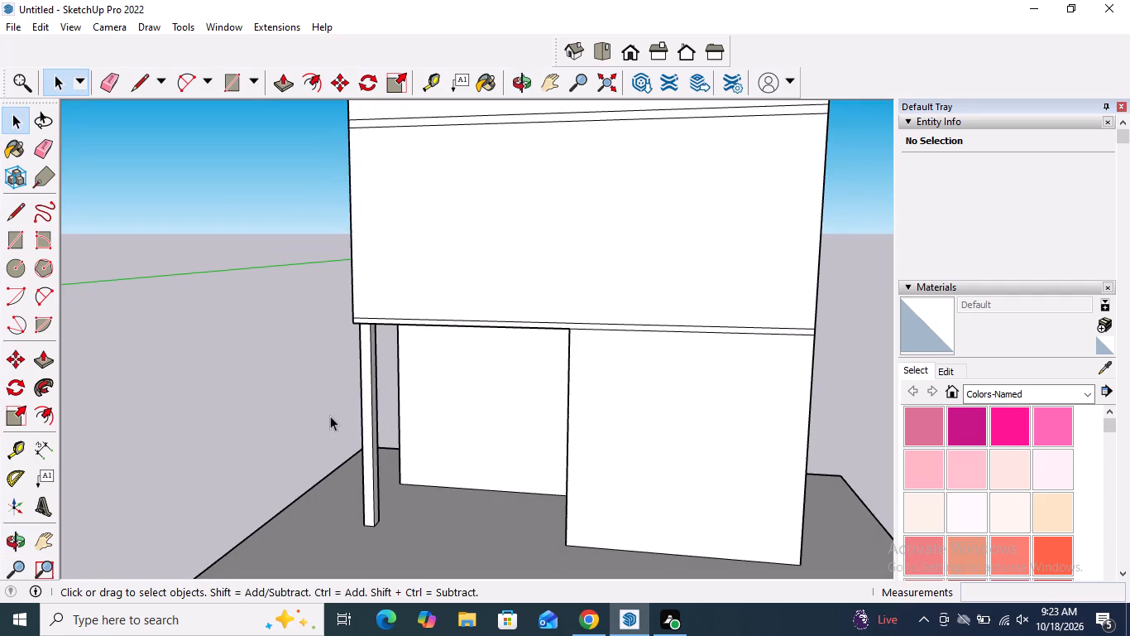
pyautogui.scroll(3, 342, 383)
pyautogui.moveTo(342, 380); pyautogui.dragTo(256, 380, button='middle')
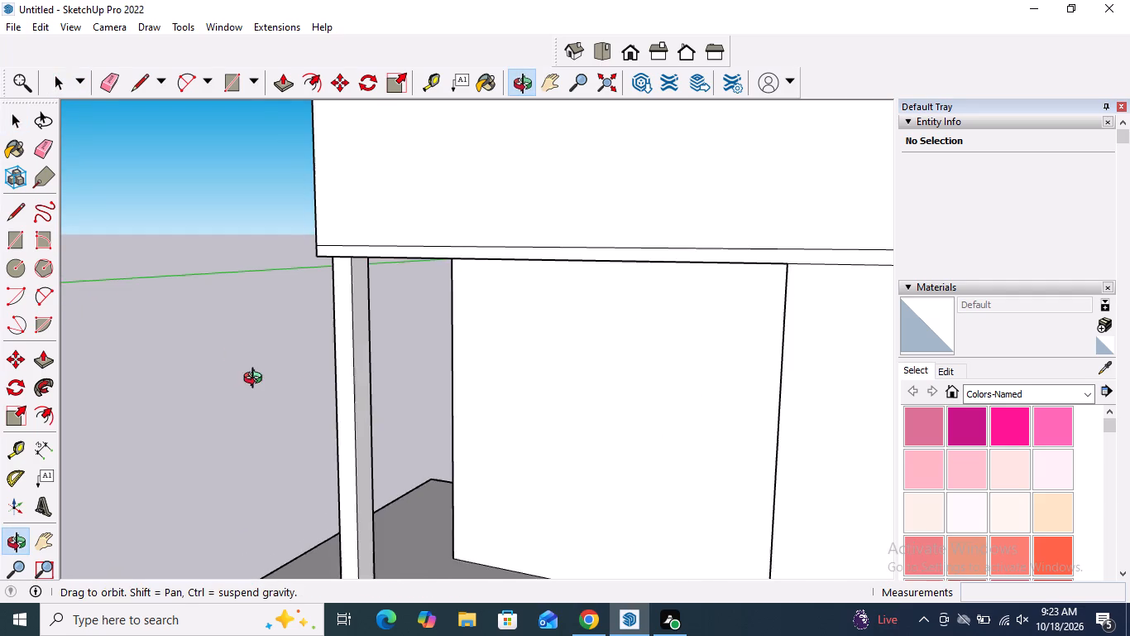
pyautogui.moveTo(256, 380); pyautogui.dragTo(206, 287, button='middle')
pyautogui.click(43, 359)
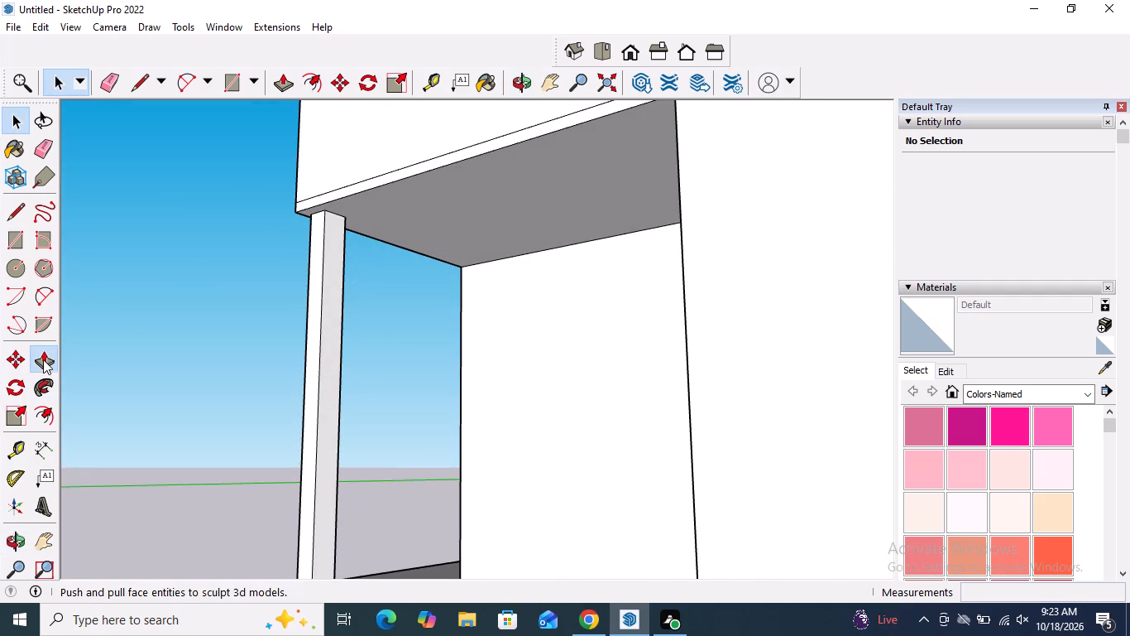
pyautogui.click(328, 320)
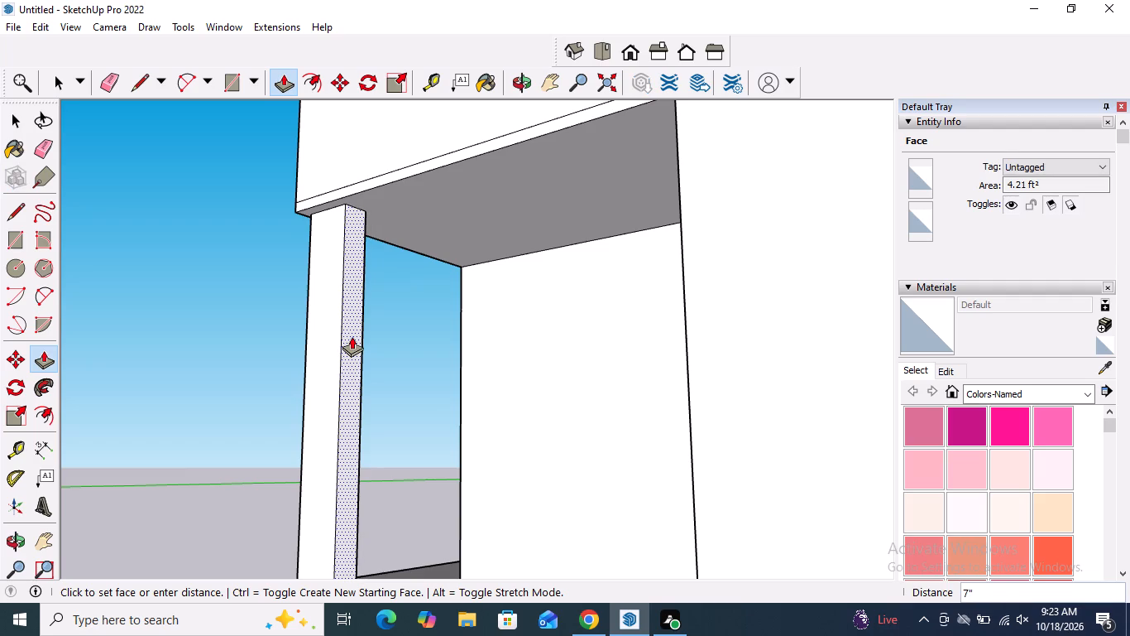
pyautogui.click(352, 336)
pyautogui.press('space')
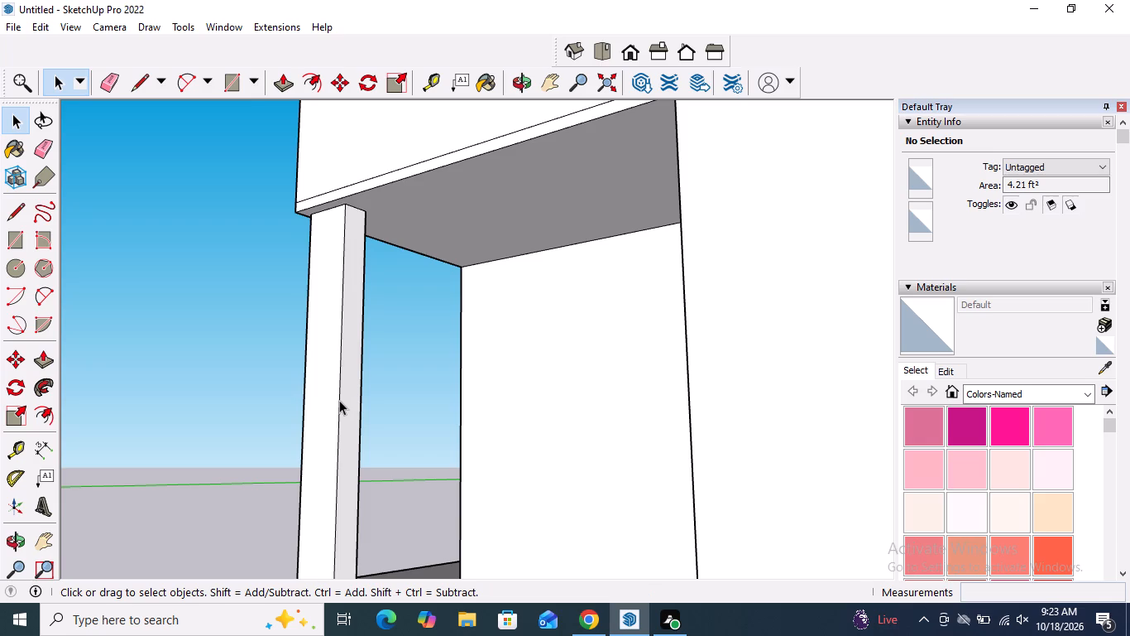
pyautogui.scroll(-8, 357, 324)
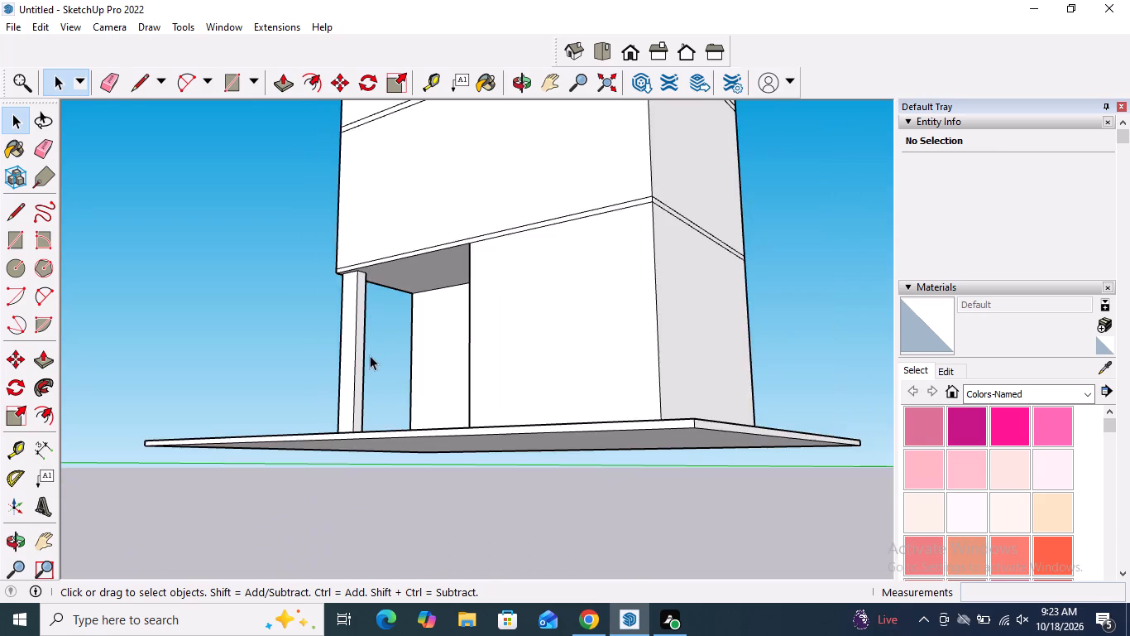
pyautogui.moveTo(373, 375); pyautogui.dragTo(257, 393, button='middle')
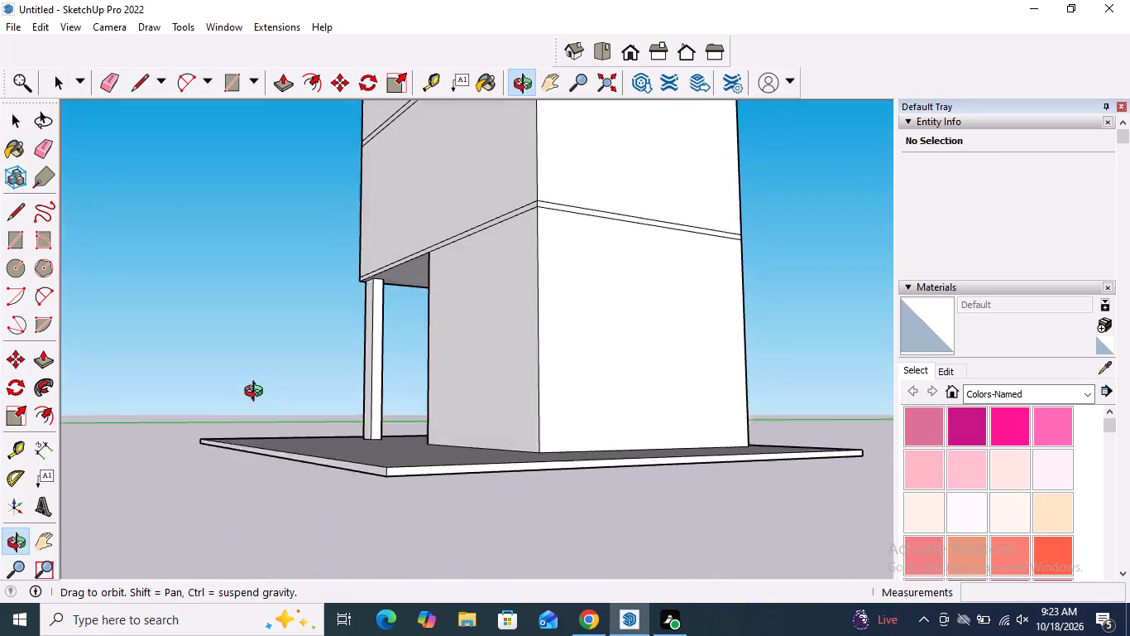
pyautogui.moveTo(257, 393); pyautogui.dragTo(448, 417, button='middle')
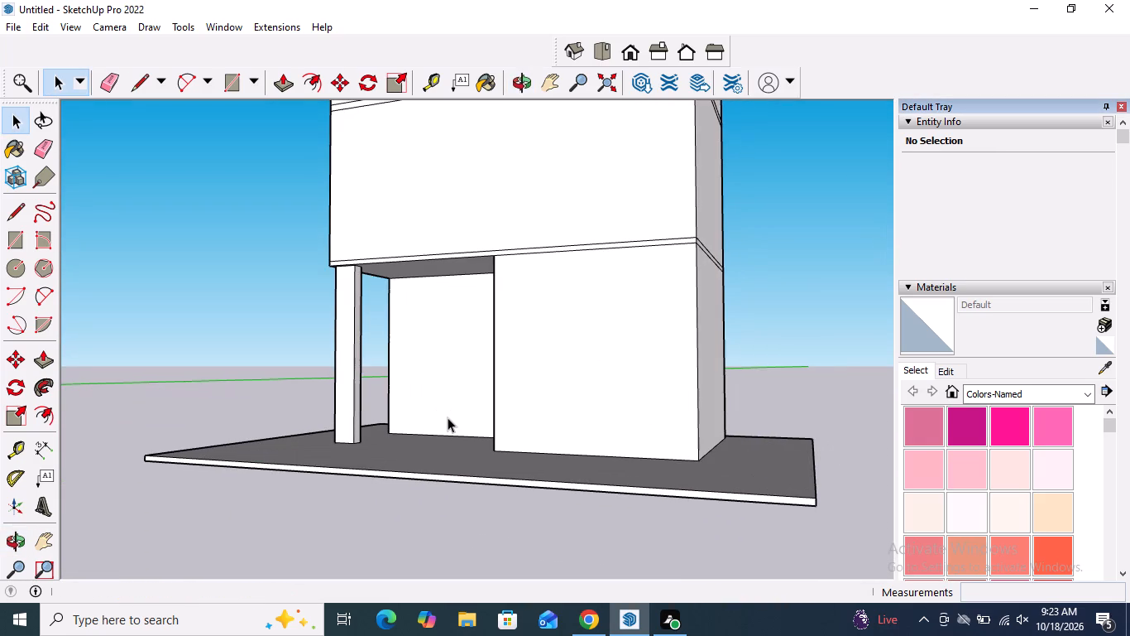
# Push the recess's inner side wall about 1' 6 3/8" away from the corner column to widen the recess.
pyautogui.moveTo(404, 439); pyautogui.dragTo(1035, 529, button='middle')
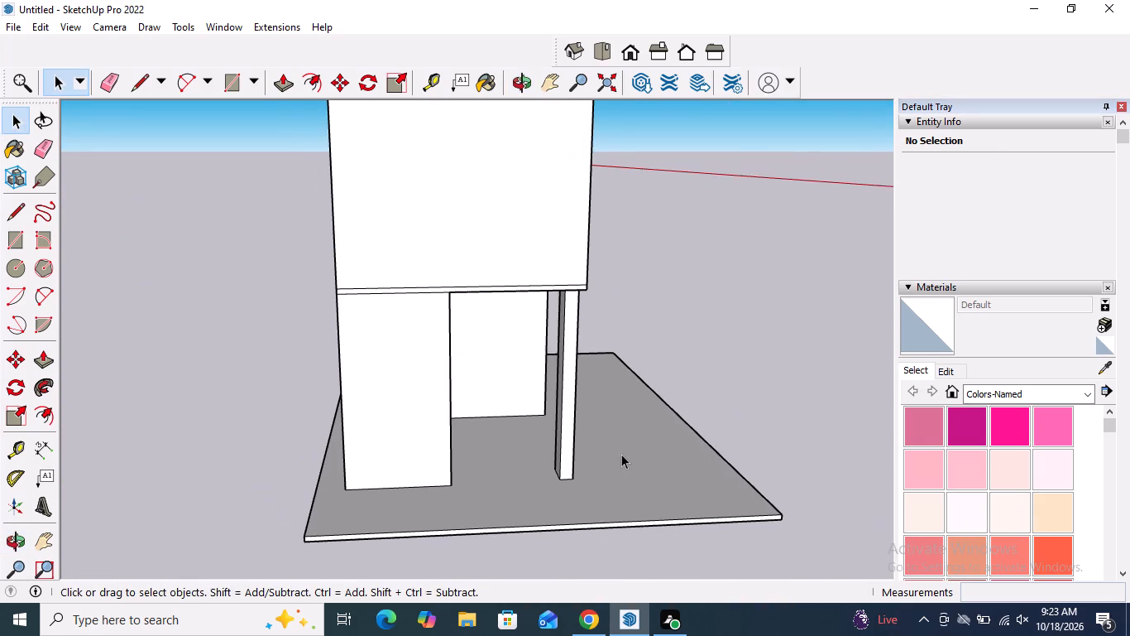
pyautogui.moveTo(395, 424); pyautogui.dragTo(251, 467, button='middle')
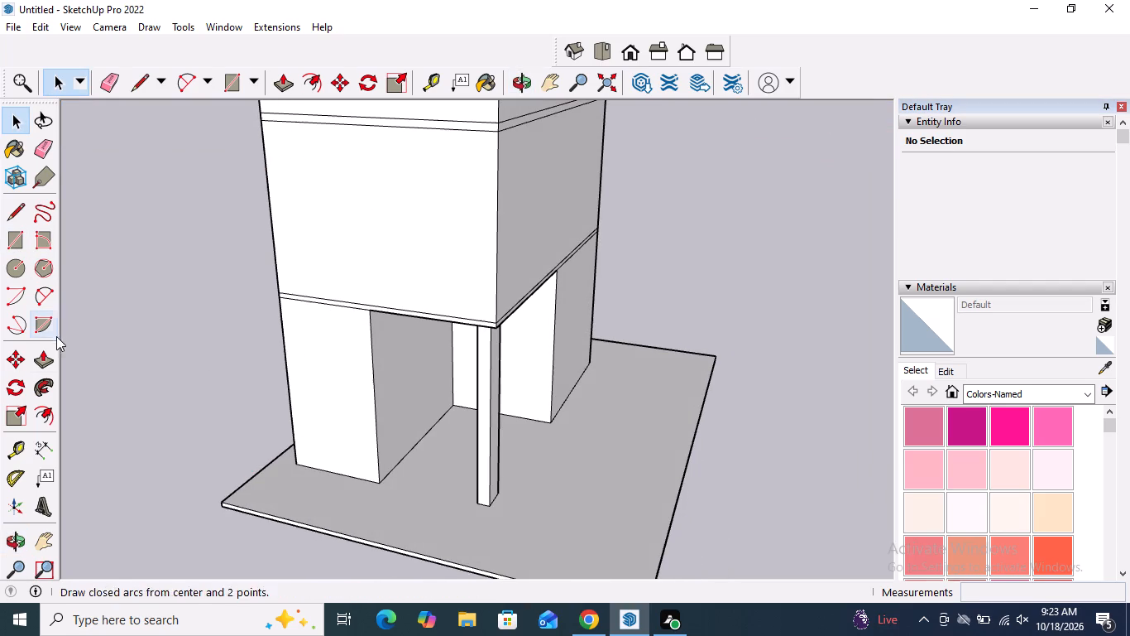
pyautogui.click(46, 369)
pyautogui.click(414, 390)
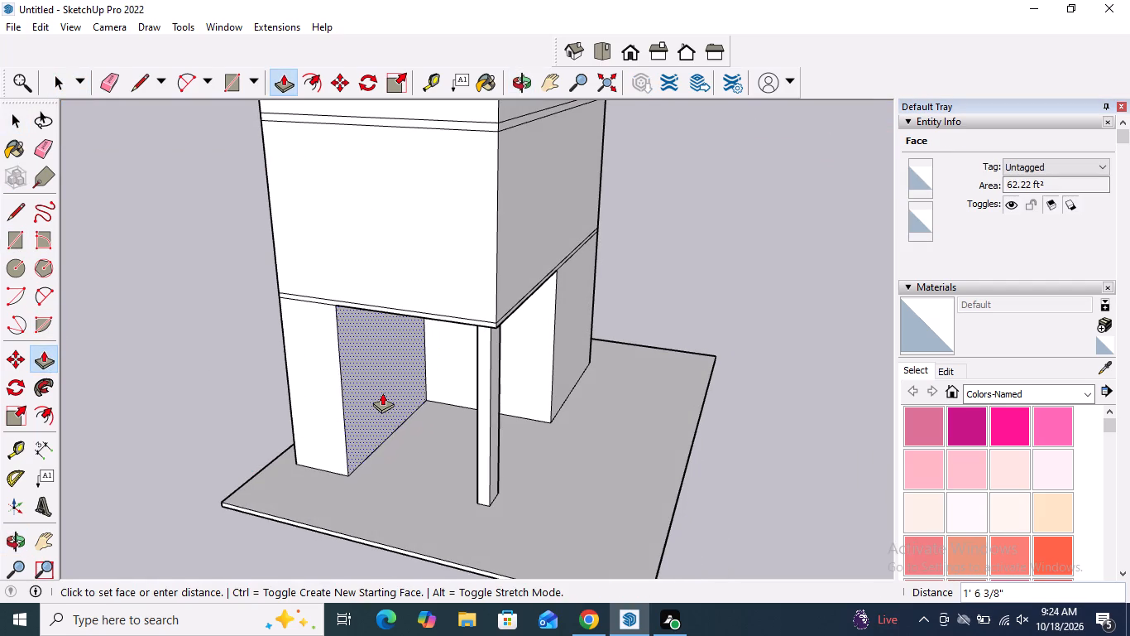
pyautogui.click(380, 393)
pyautogui.press('space')
# Draw a vertical line about 7' 10 1/4" long down the recess's back wall, close to its open outer edge.
pyautogui.moveTo(424, 436); pyautogui.dragTo(473, 373, button='middle')
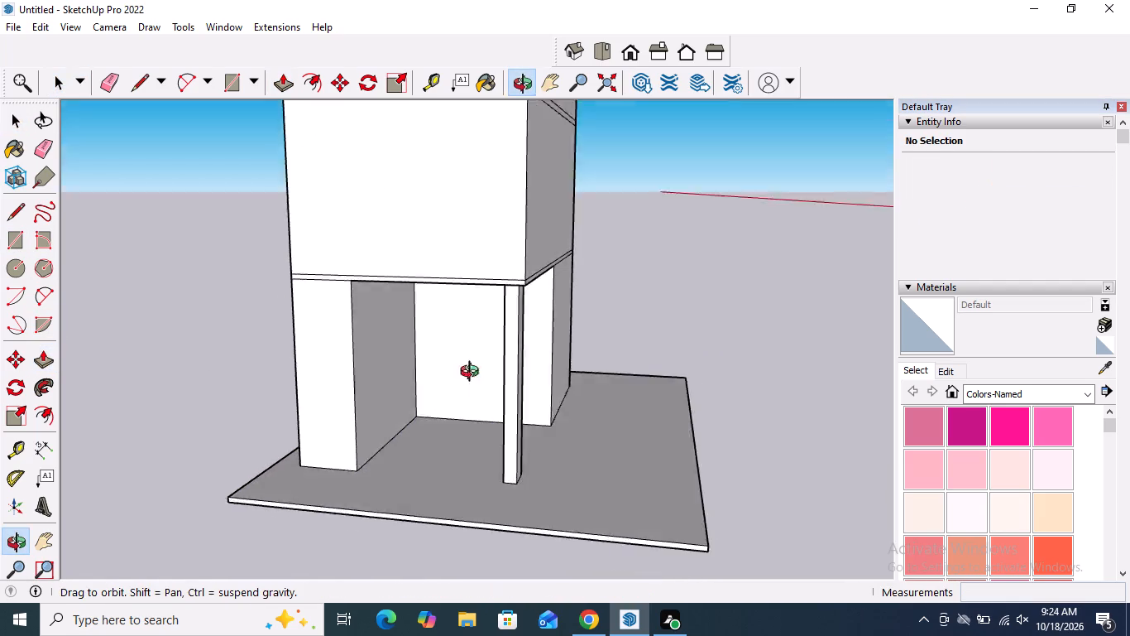
pyautogui.moveTo(473, 373); pyautogui.dragTo(227, 359, button='middle')
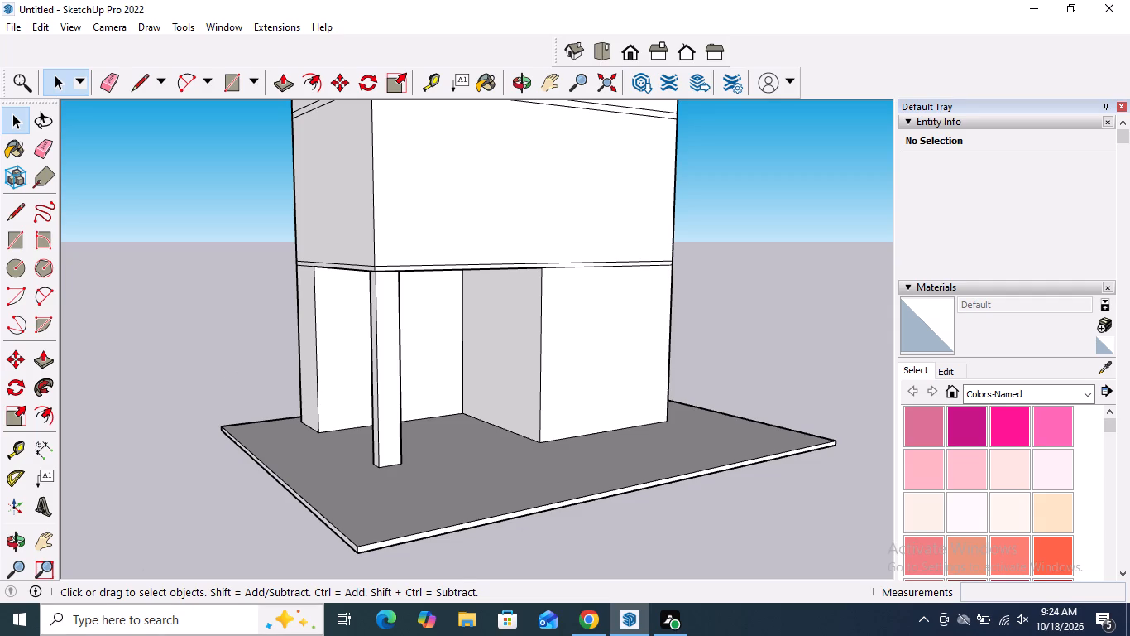
pyautogui.scroll(-5, 345, 472)
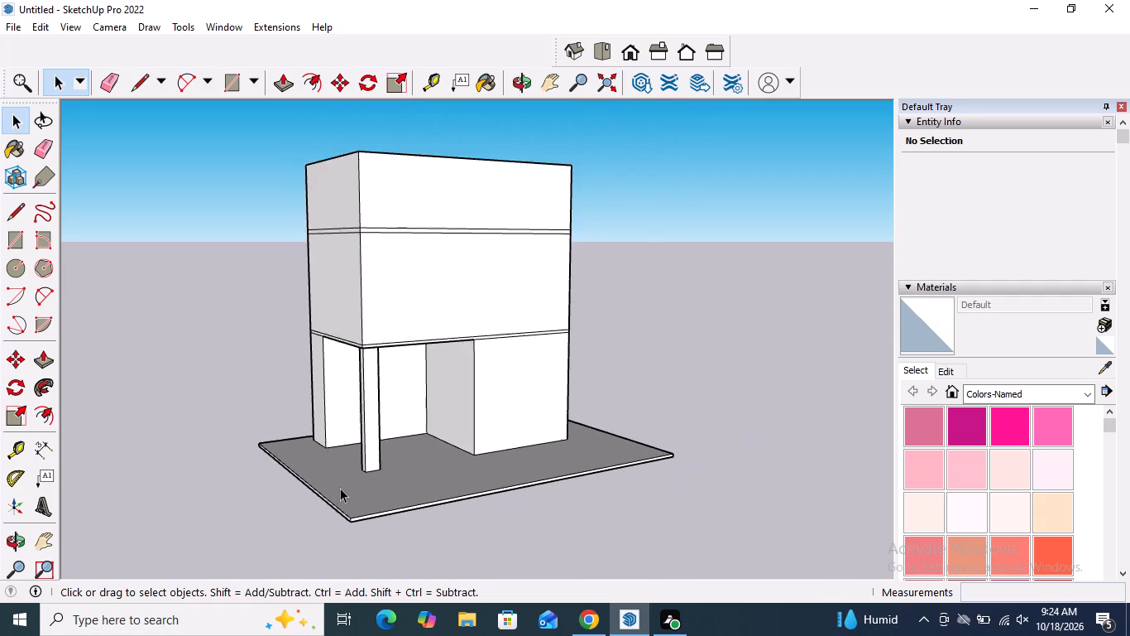
pyautogui.scroll(-3, 340, 488)
pyautogui.moveTo(410, 387); pyautogui.dragTo(151, 359, button='middle')
pyautogui.scroll(-1, 151, 359)
pyautogui.scroll(3, 359, 355)
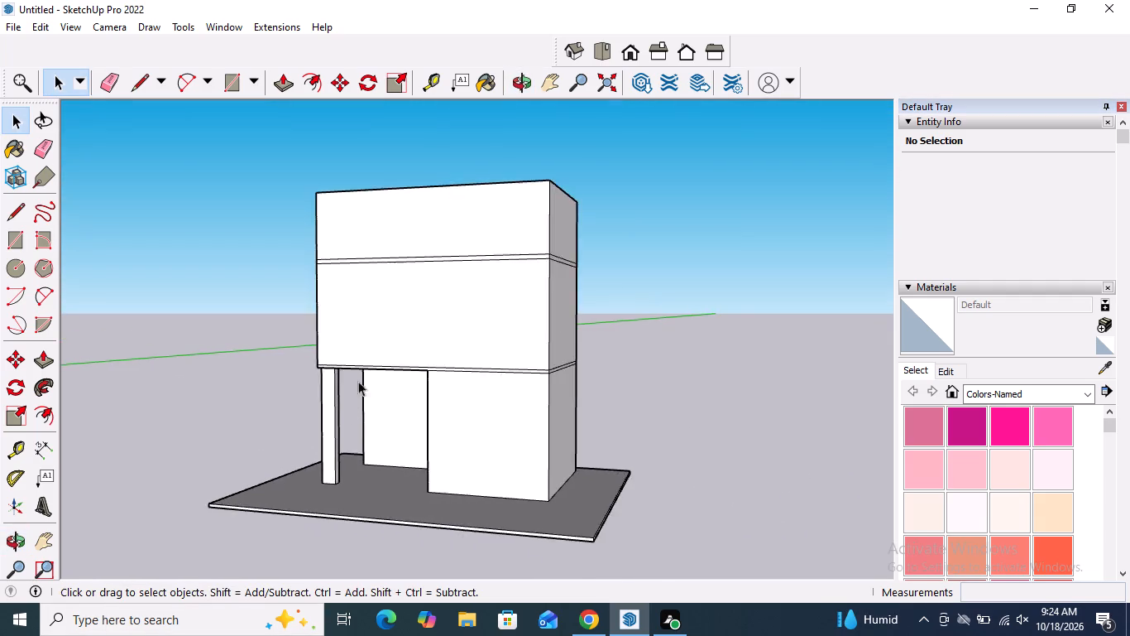
pyautogui.scroll(6, 358, 381)
pyautogui.moveTo(348, 436); pyautogui.dragTo(394, 385, button='middle')
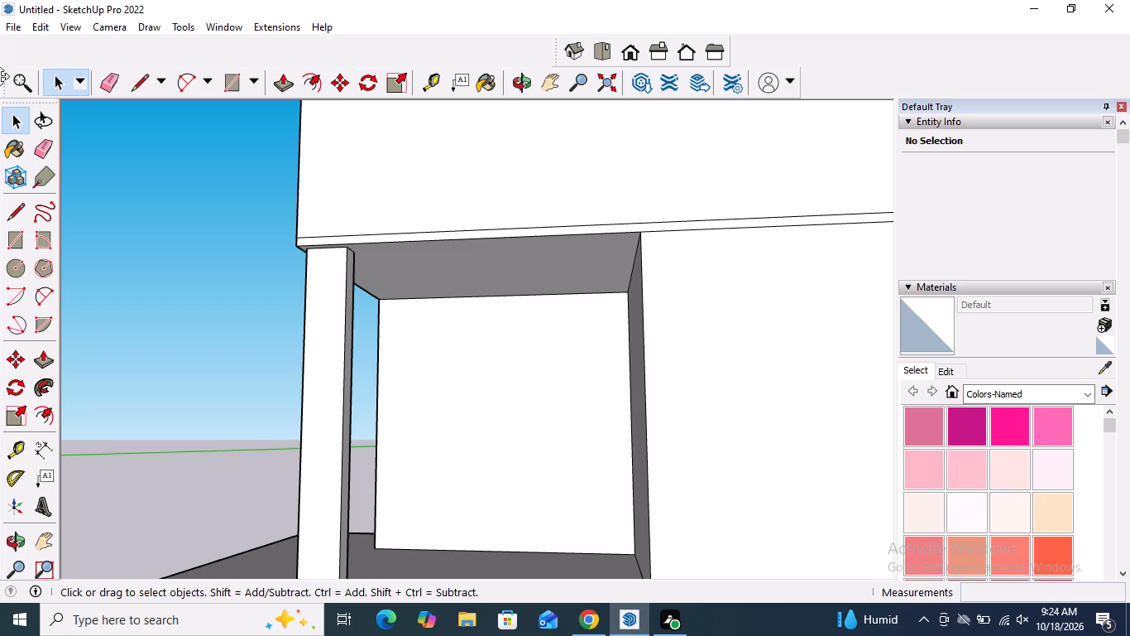
pyautogui.click(19, 216)
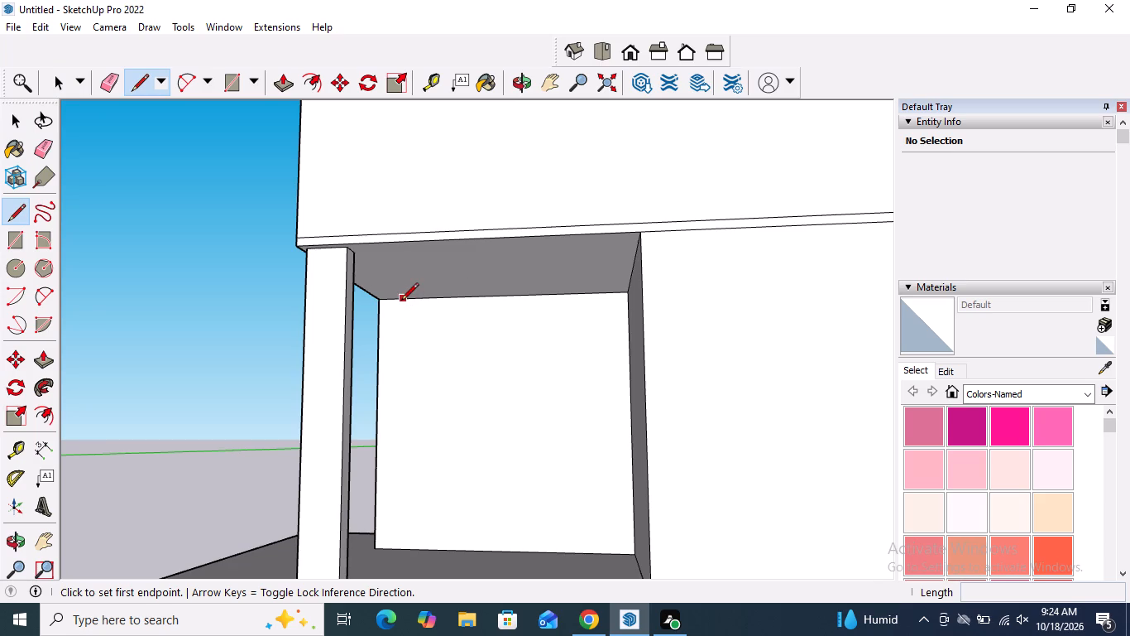
pyautogui.moveTo(395, 301); pyautogui.dragTo(395, 303)
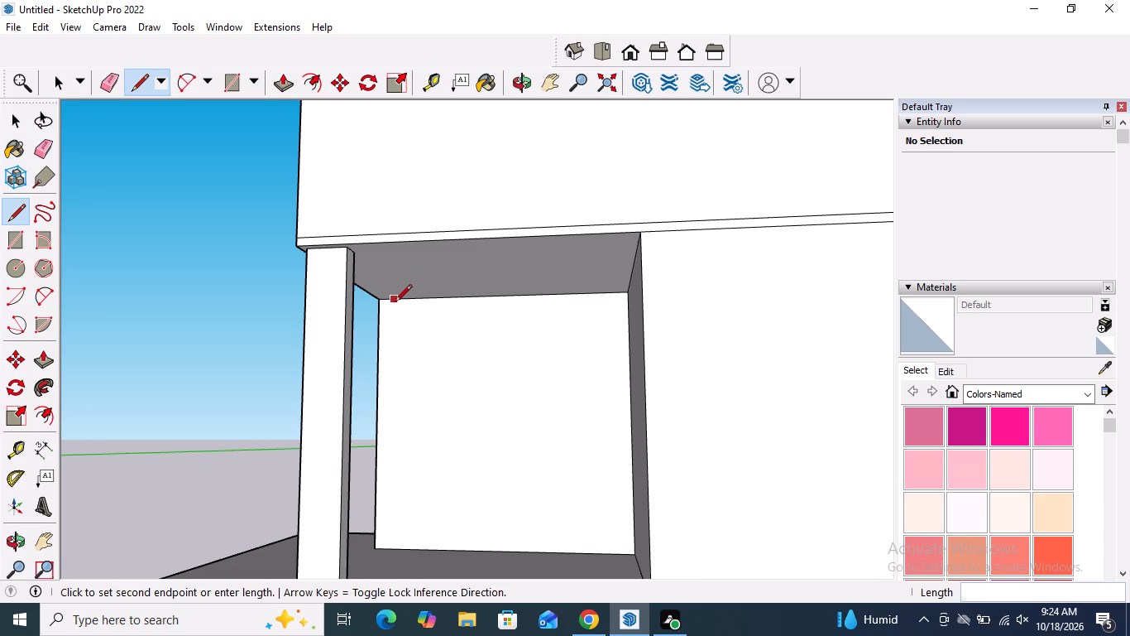
pyautogui.moveTo(395, 303); pyautogui.dragTo(395, 309)
pyautogui.click(393, 549)
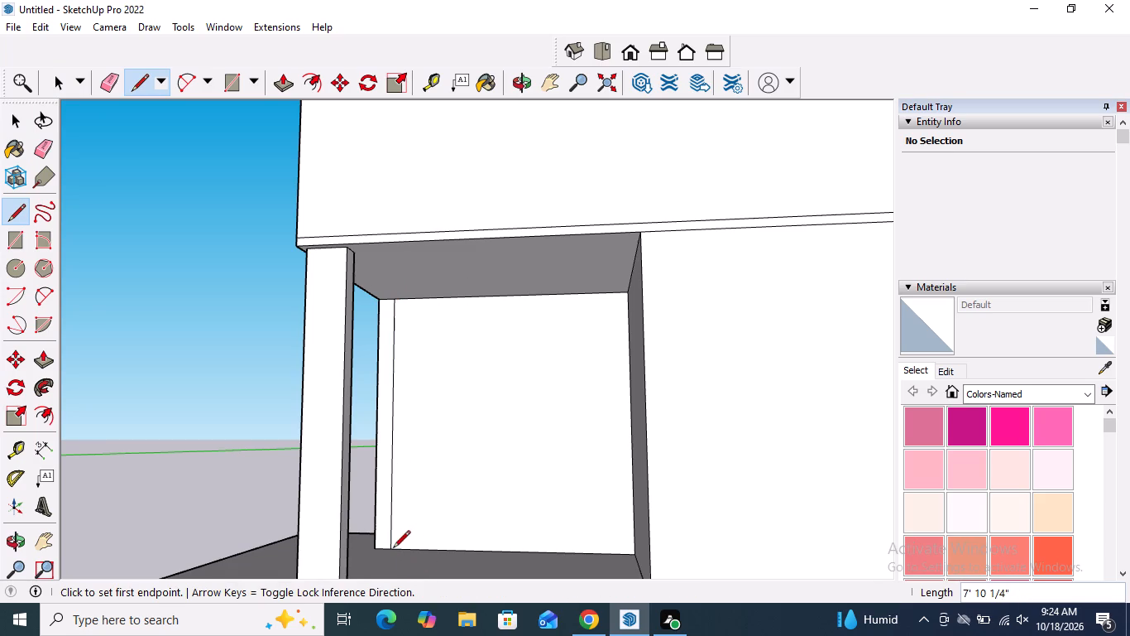
pyautogui.press('space')
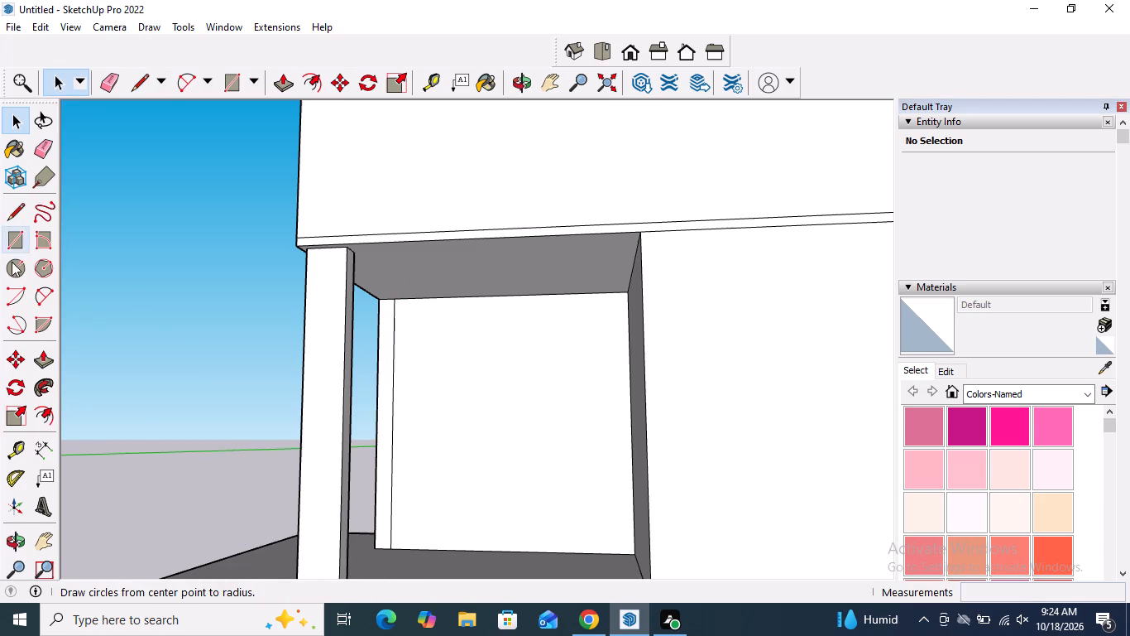
# Pull the narrow strip at the back wall's outer edge forward about 2' 2 1/16" to form a short side wall.
pyautogui.click(16, 214)
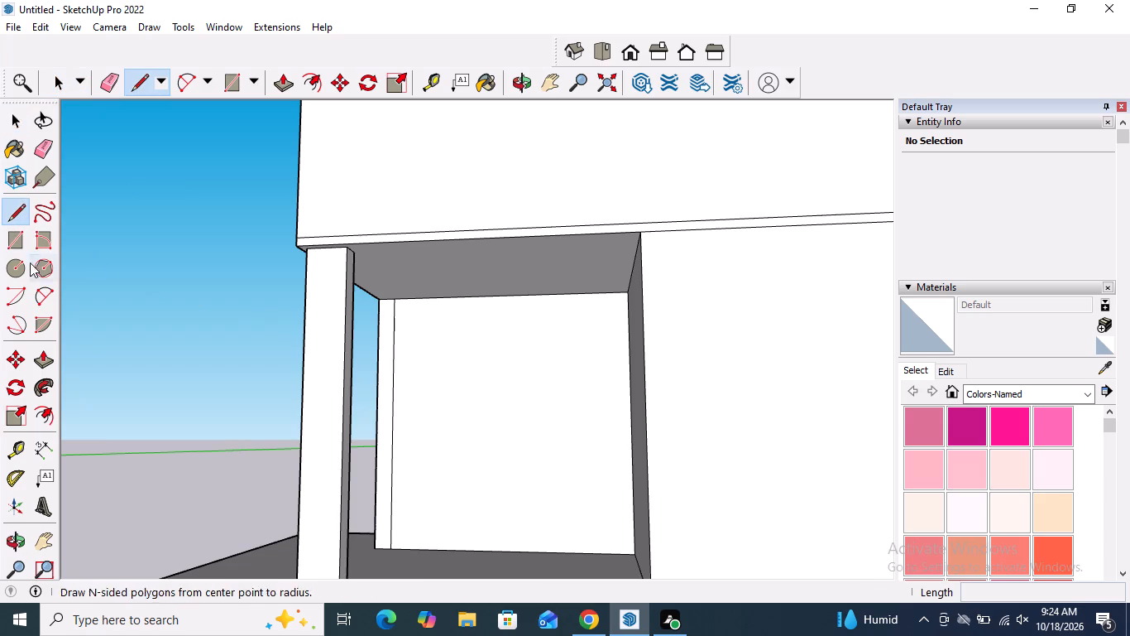
pyautogui.click(50, 360)
pyautogui.moveTo(398, 405); pyautogui.dragTo(297, 415, button='middle')
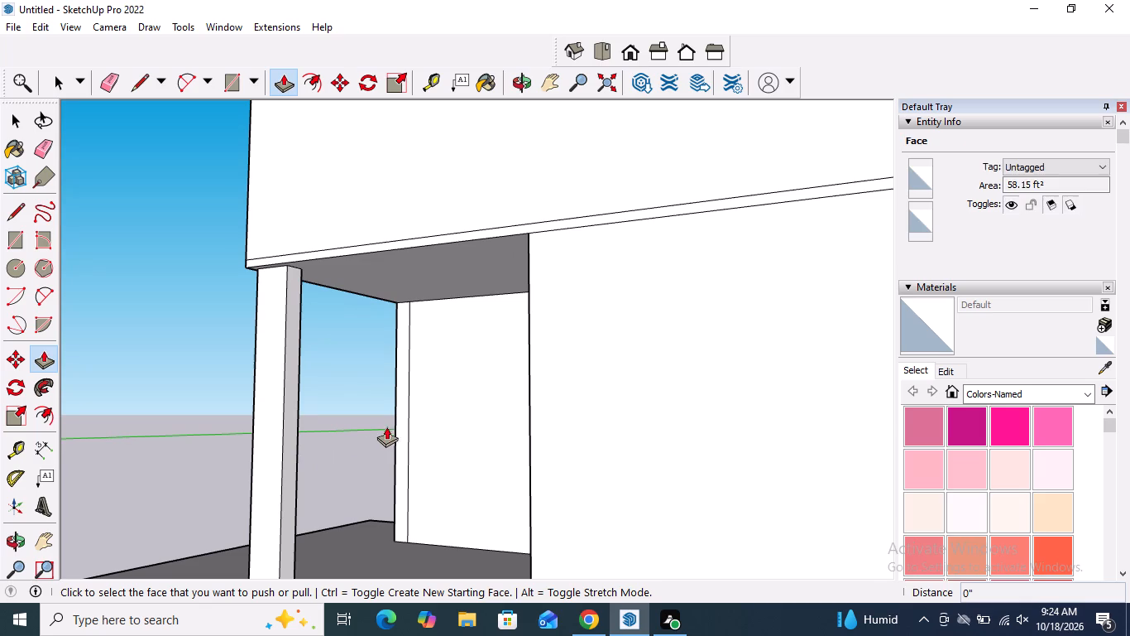
pyautogui.click(395, 435)
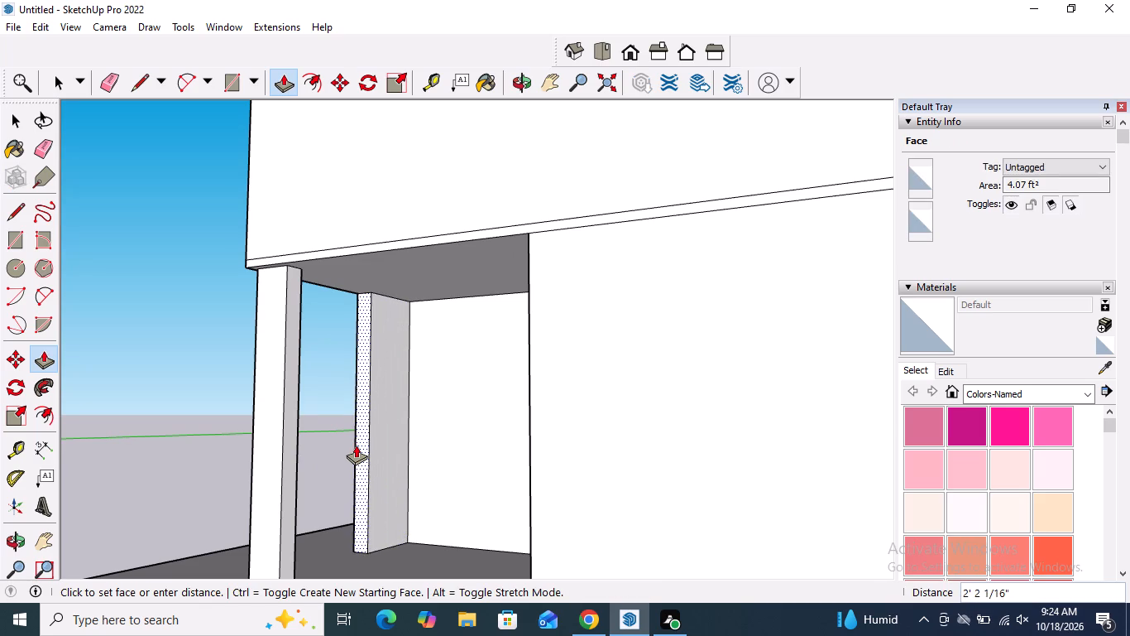
pyautogui.click(356, 445)
pyautogui.press('space')
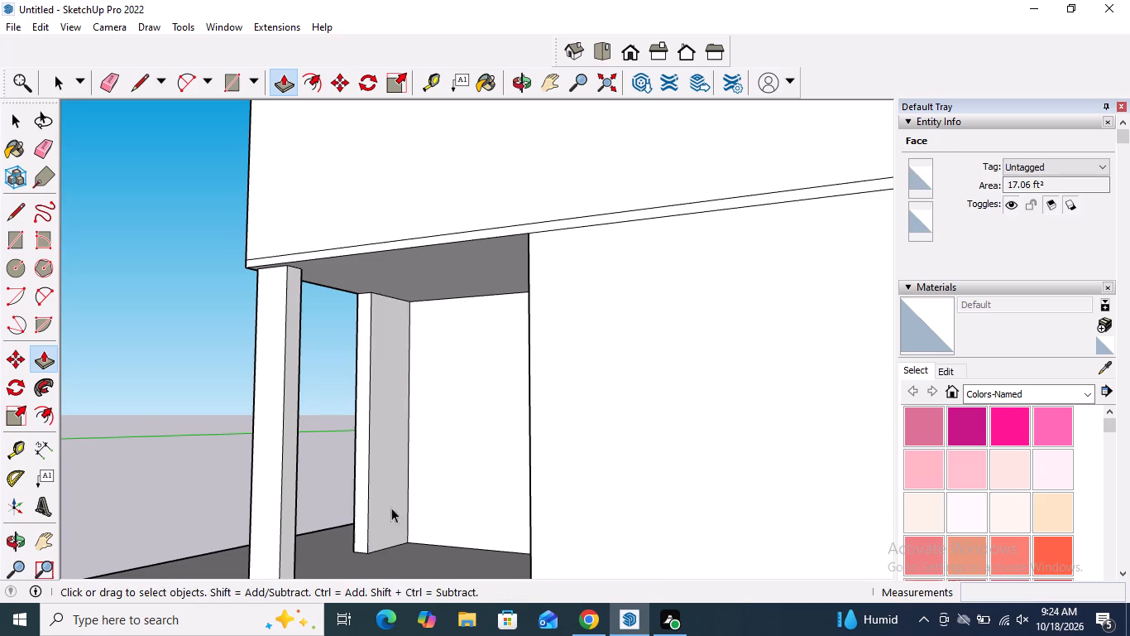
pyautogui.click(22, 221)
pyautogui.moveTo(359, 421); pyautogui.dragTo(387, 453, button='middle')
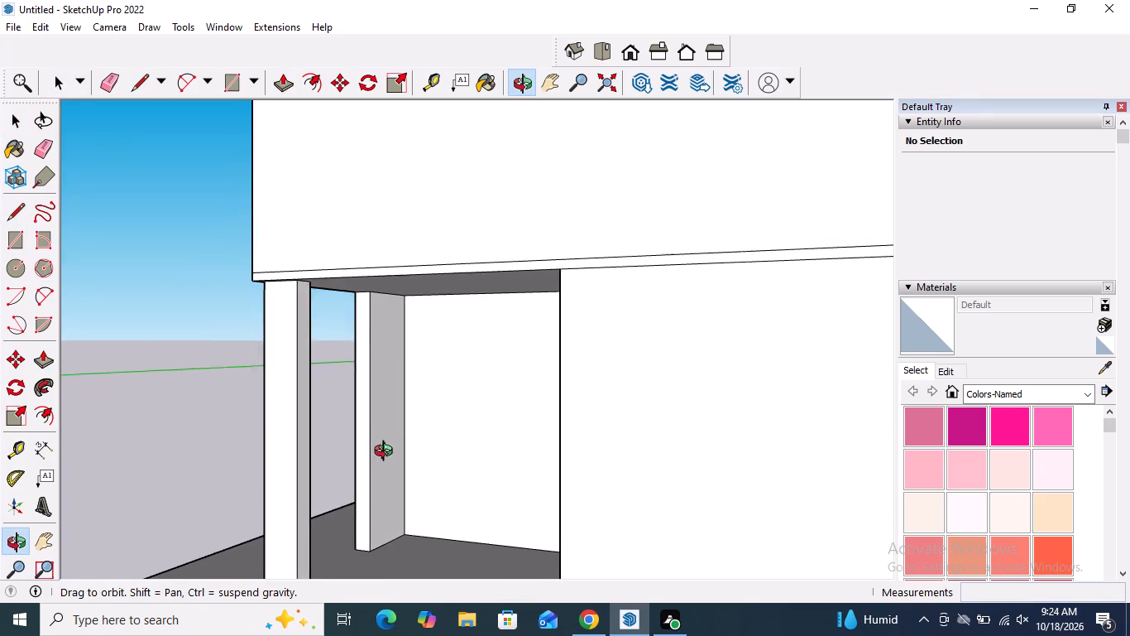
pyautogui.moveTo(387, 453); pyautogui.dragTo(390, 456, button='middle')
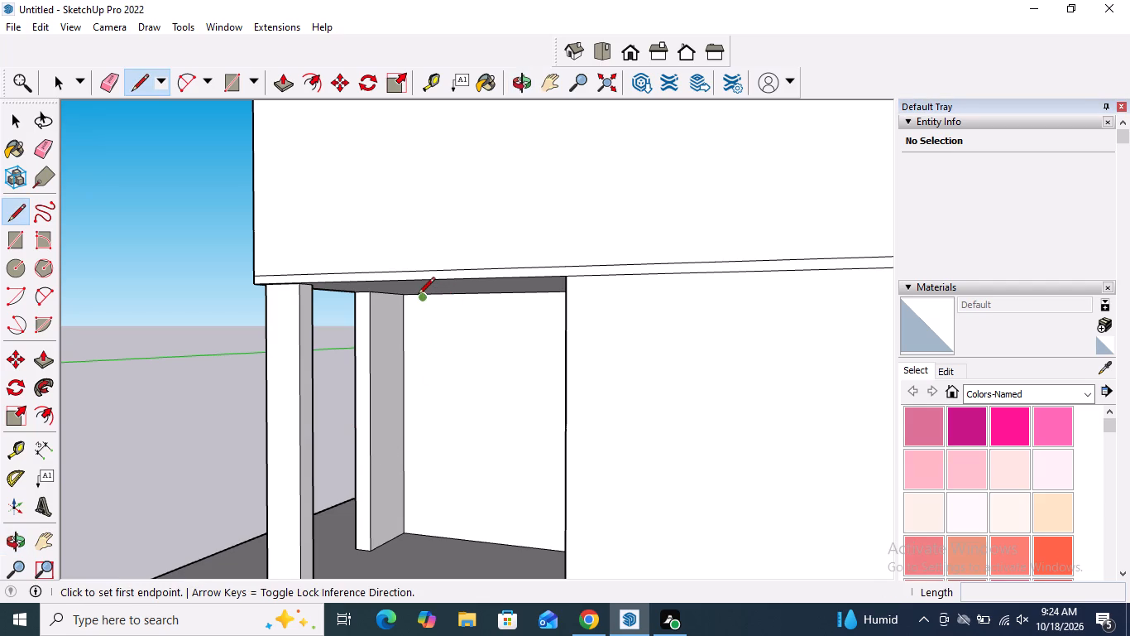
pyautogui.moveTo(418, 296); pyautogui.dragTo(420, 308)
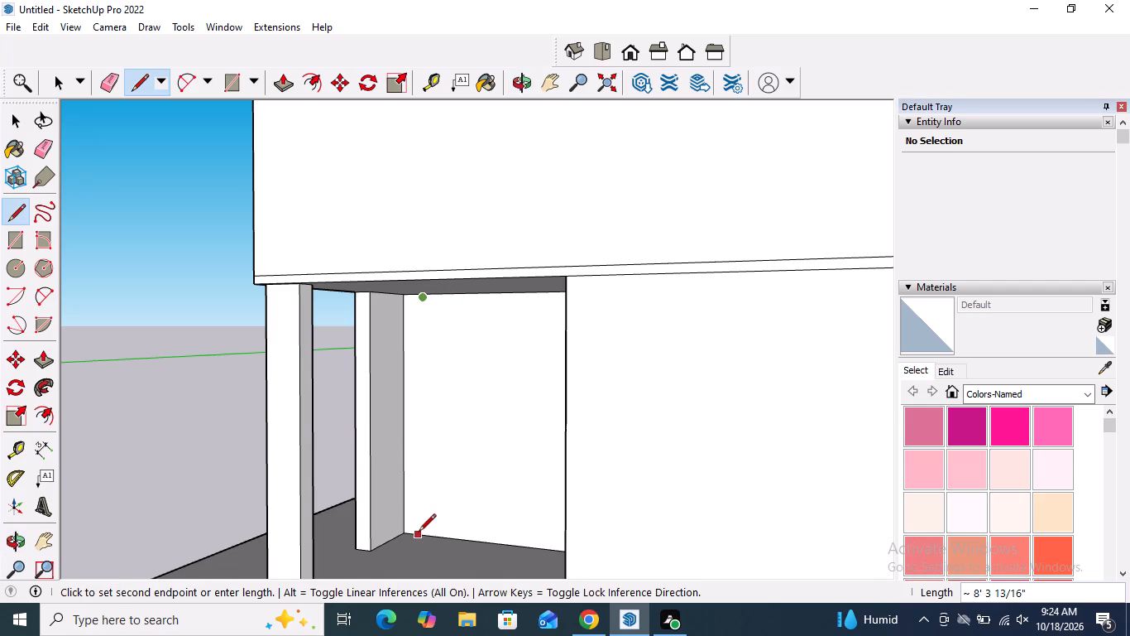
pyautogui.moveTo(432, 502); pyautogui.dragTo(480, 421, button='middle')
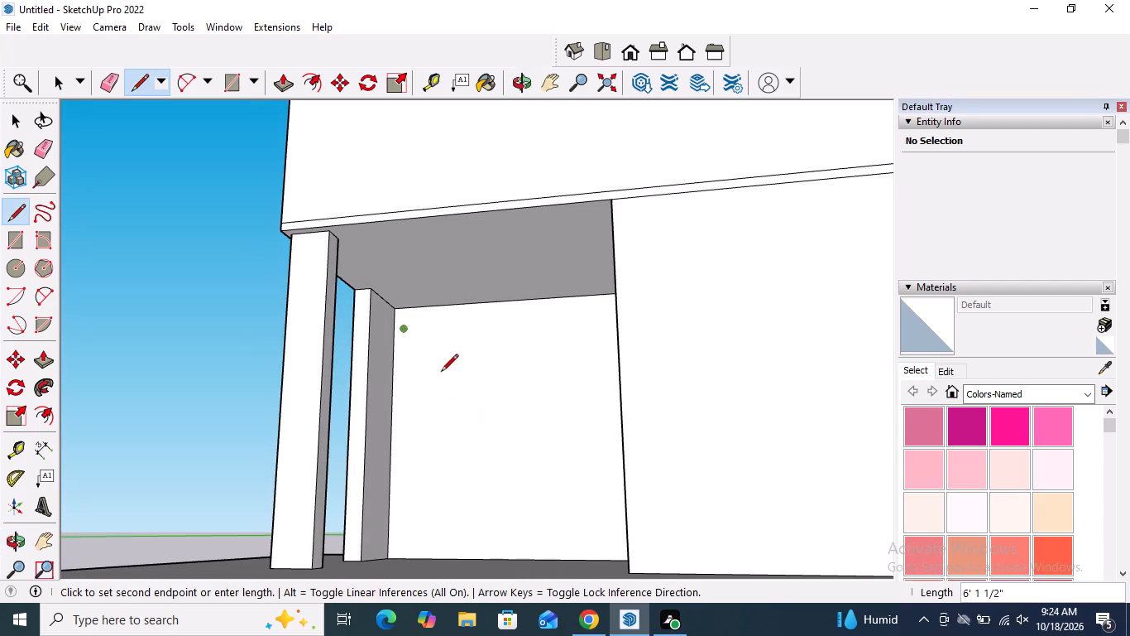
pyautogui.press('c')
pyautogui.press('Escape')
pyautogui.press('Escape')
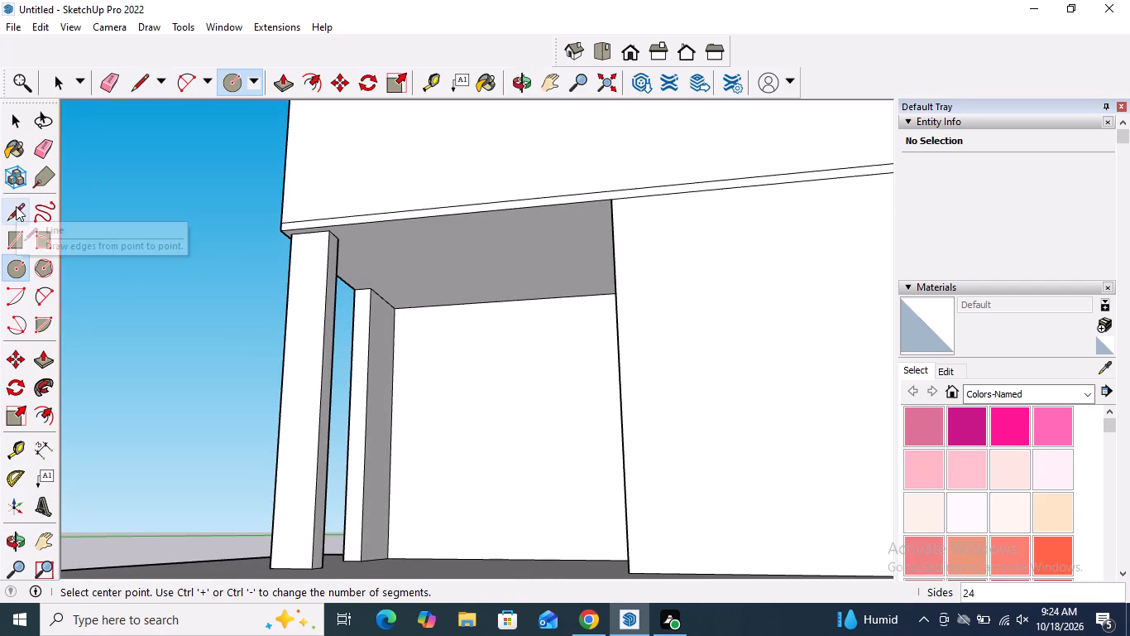
# Draw a full-height vertical line on the recess's back wall, just inside the short projecting side wall.
pyautogui.click(16, 206)
pyautogui.moveTo(414, 310); pyautogui.dragTo(414, 317)
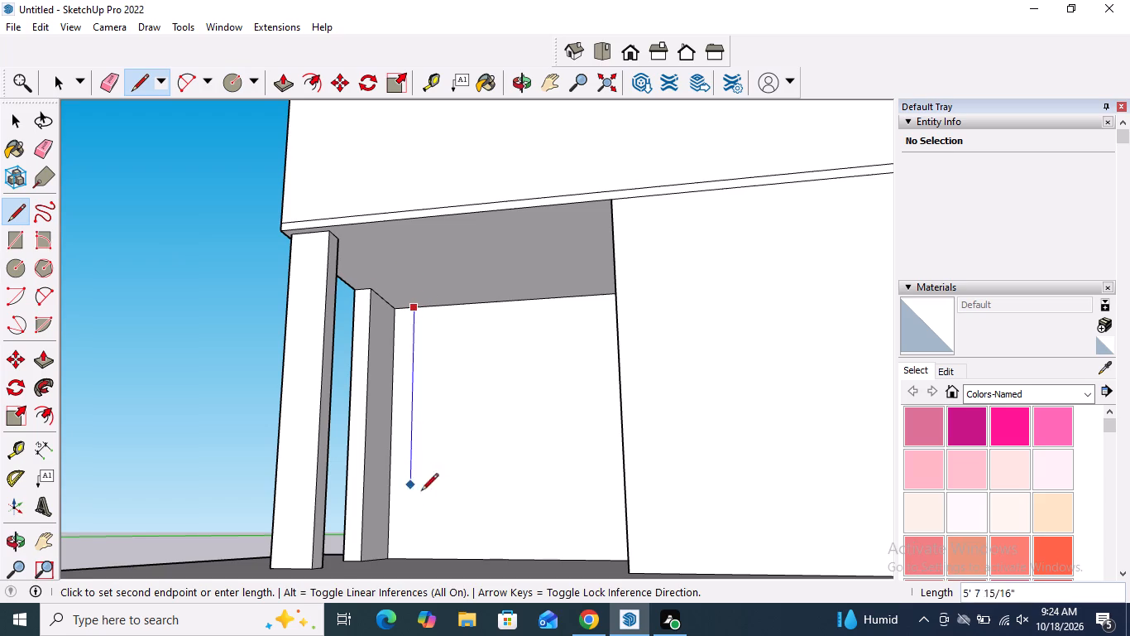
pyautogui.click(411, 560)
pyautogui.press('space')
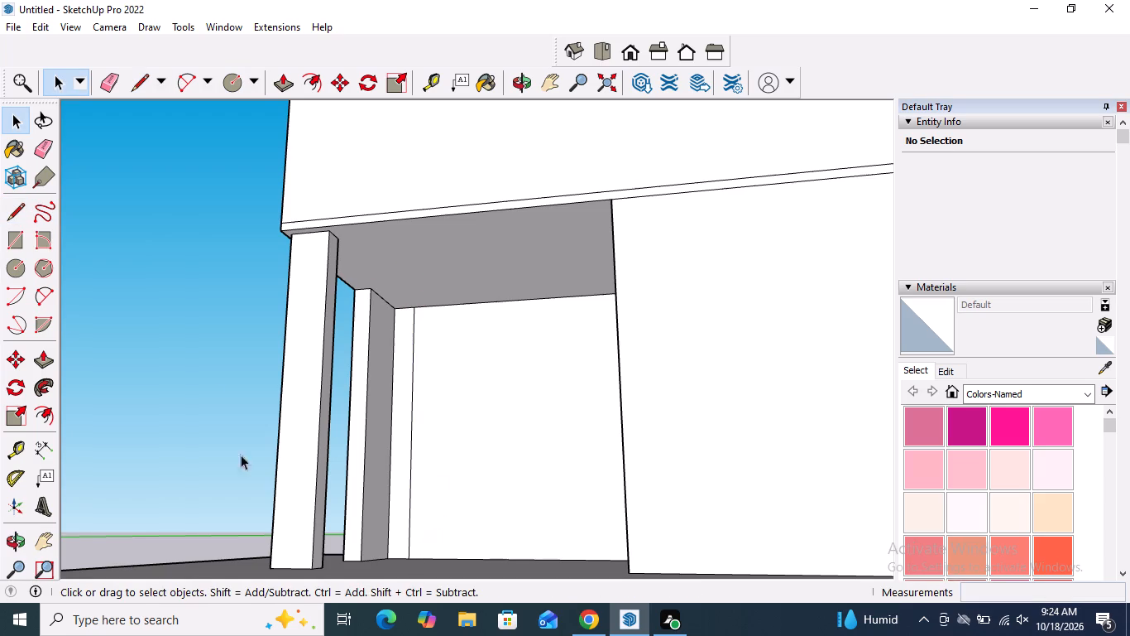
# Pull the narrow back-wall strip beside the short side wall forward about 5".
pyautogui.click(48, 354)
pyautogui.moveTo(530, 378); pyautogui.dragTo(476, 474, button='middle')
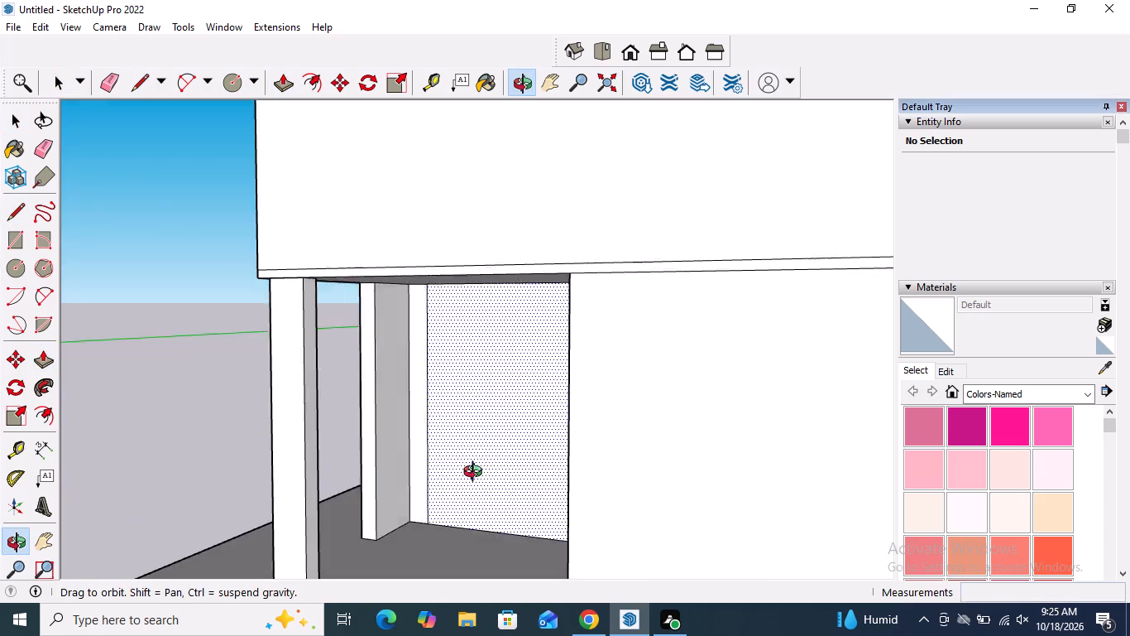
pyautogui.moveTo(476, 474); pyautogui.dragTo(467, 489, button='middle')
pyautogui.scroll(3, 417, 407)
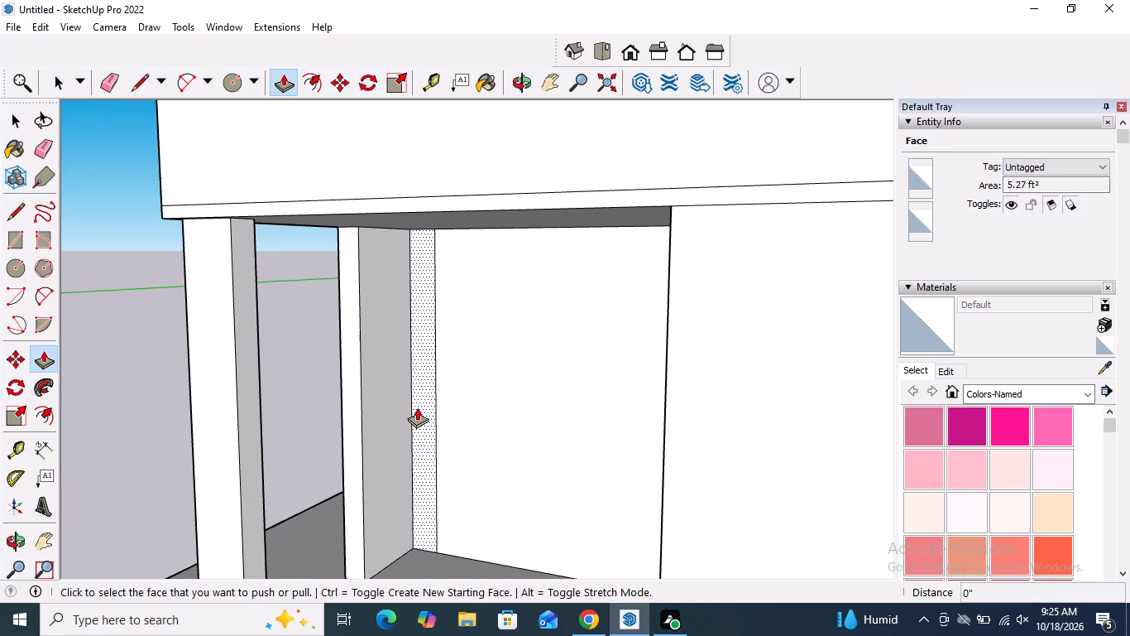
pyautogui.click(417, 407)
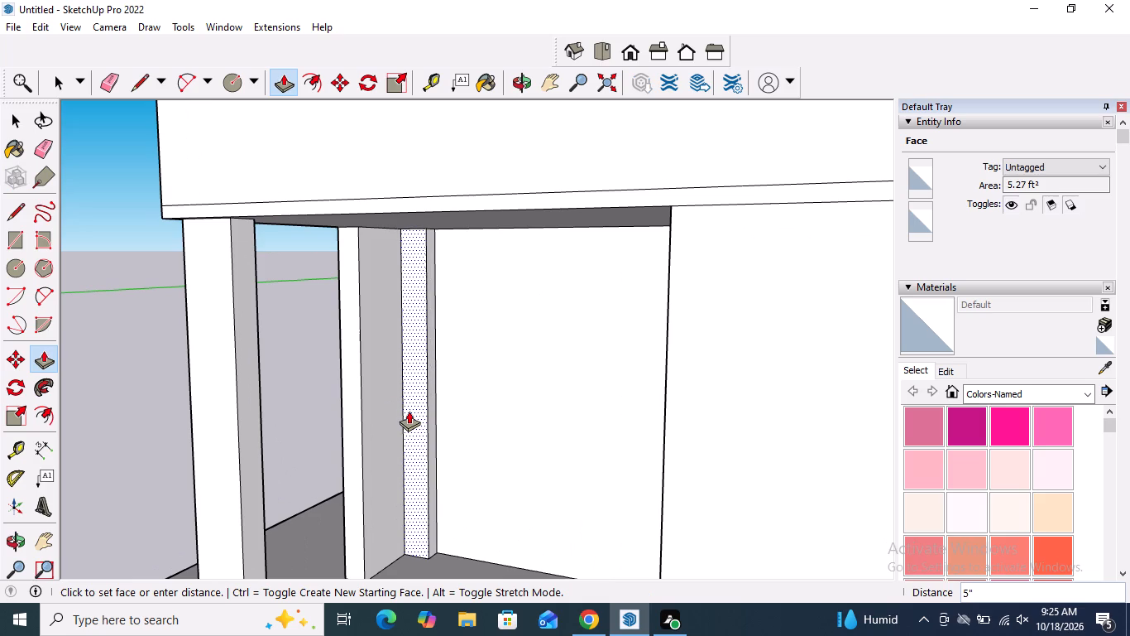
pyautogui.click(409, 411)
pyautogui.press('space')
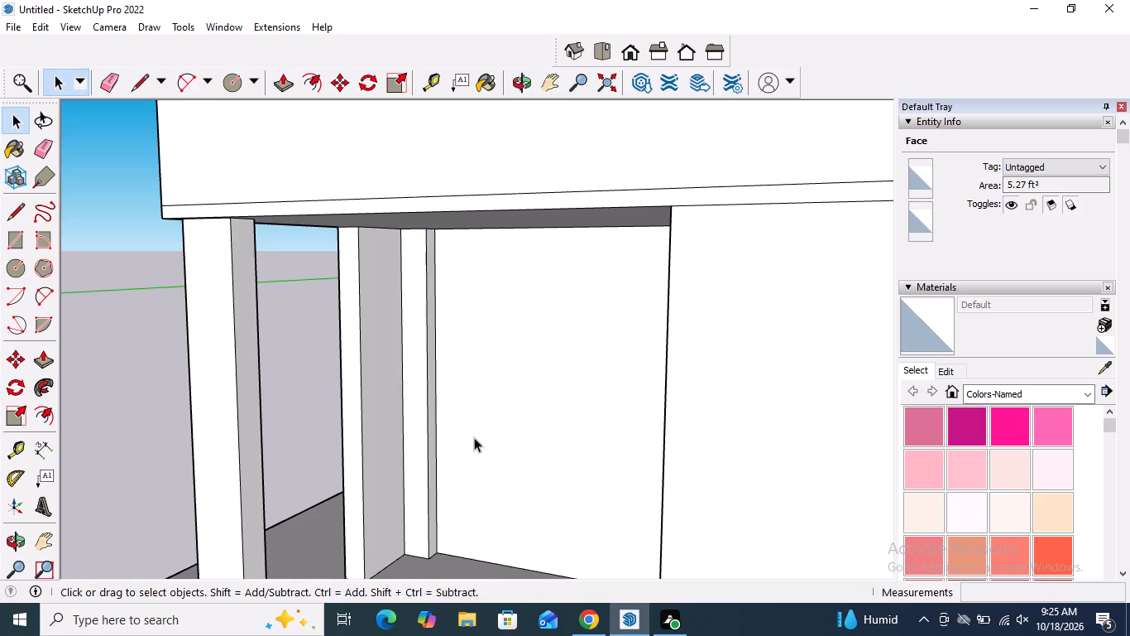
# Draw a line about 3' 11 3/16" long across the recess ceiling, from the corner column's outer corner to the short side wall.
pyautogui.moveTo(474, 434); pyautogui.dragTo(519, 388, button='middle')
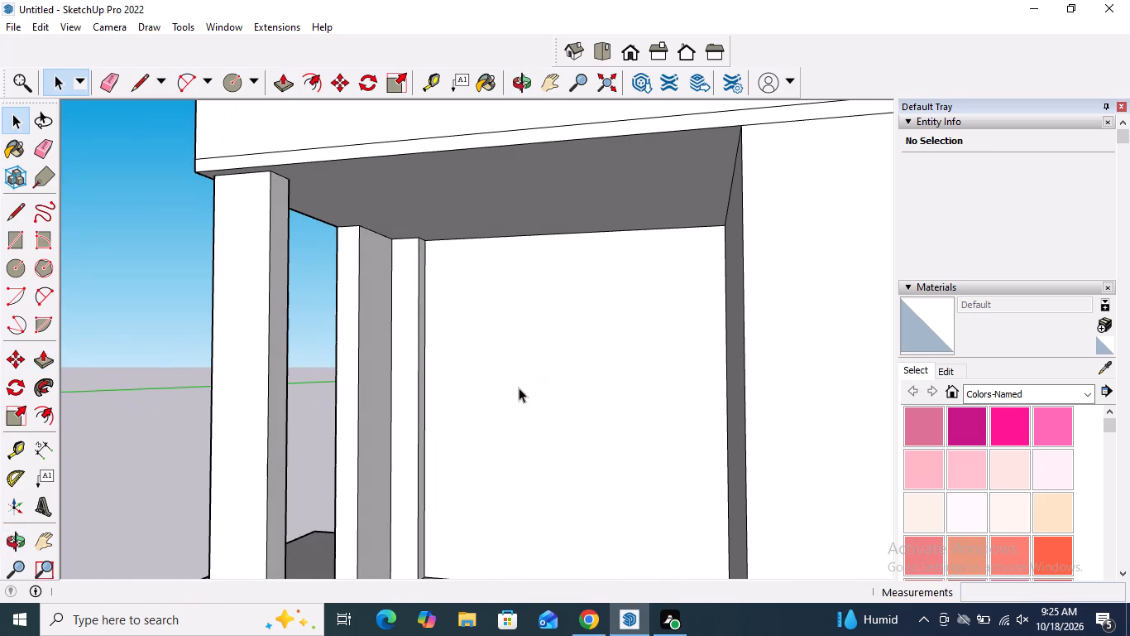
pyautogui.scroll(-3, 253, 275)
pyautogui.moveTo(274, 270); pyautogui.dragTo(340, 277, button='middle')
pyautogui.moveTo(340, 280); pyautogui.dragTo(468, 279, button='middle')
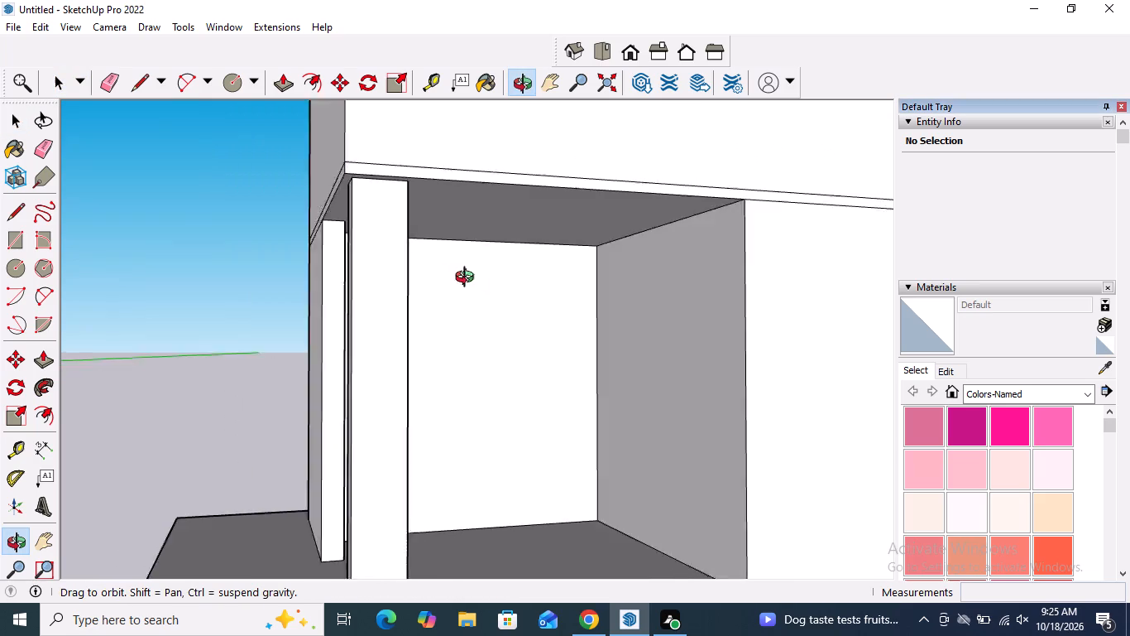
pyautogui.moveTo(468, 279); pyautogui.dragTo(704, 168, button='middle')
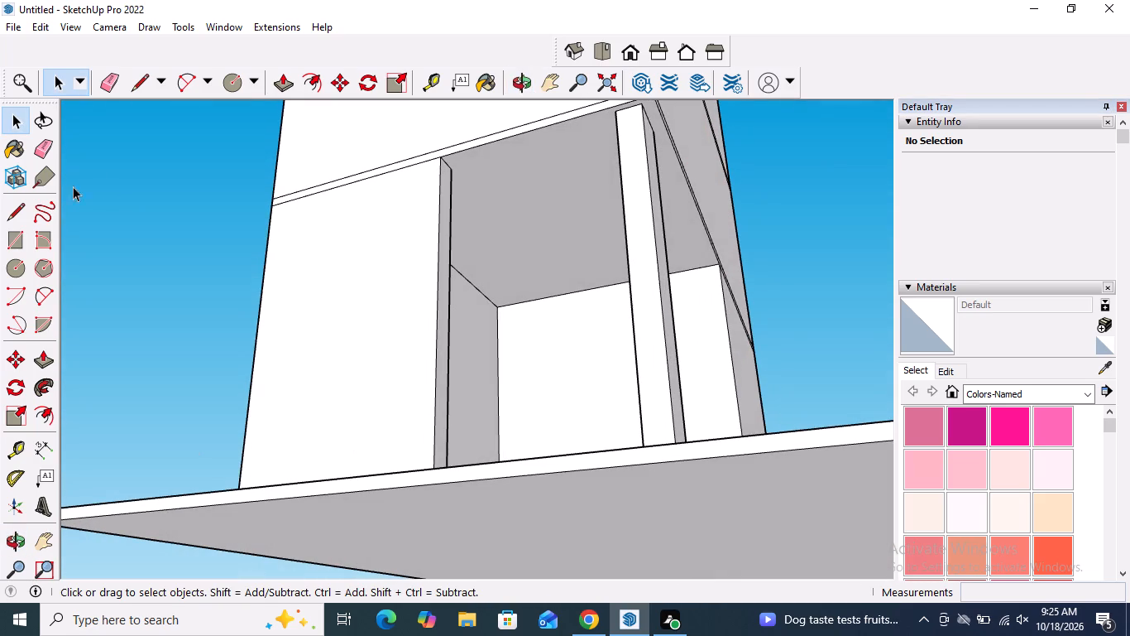
pyautogui.click(12, 214)
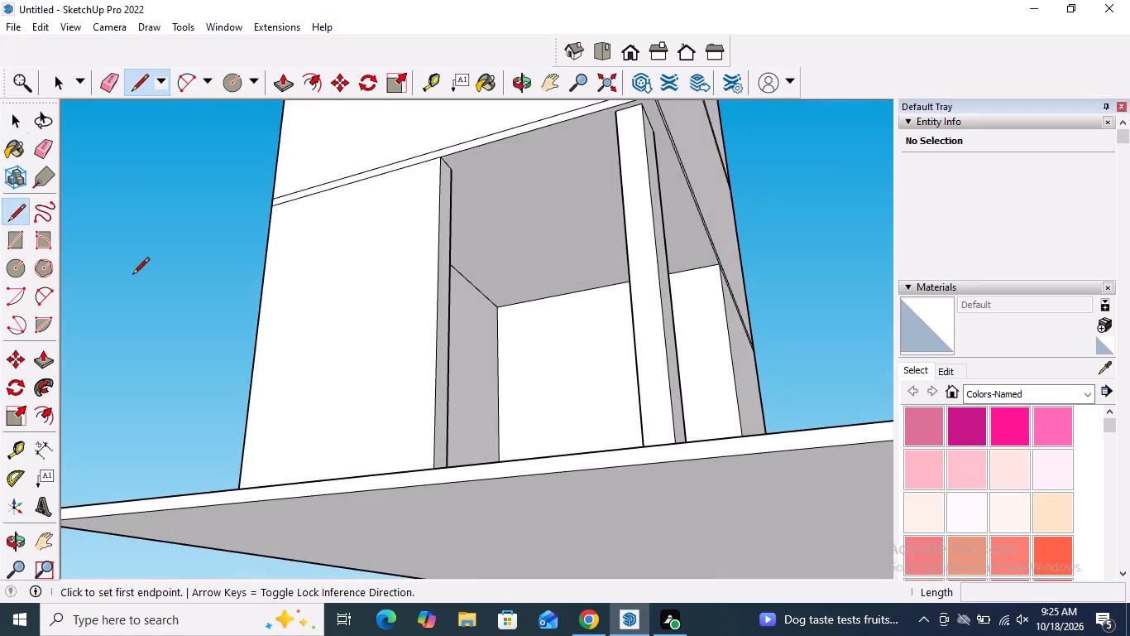
pyautogui.moveTo(382, 229); pyautogui.dragTo(382, 271, button='middle')
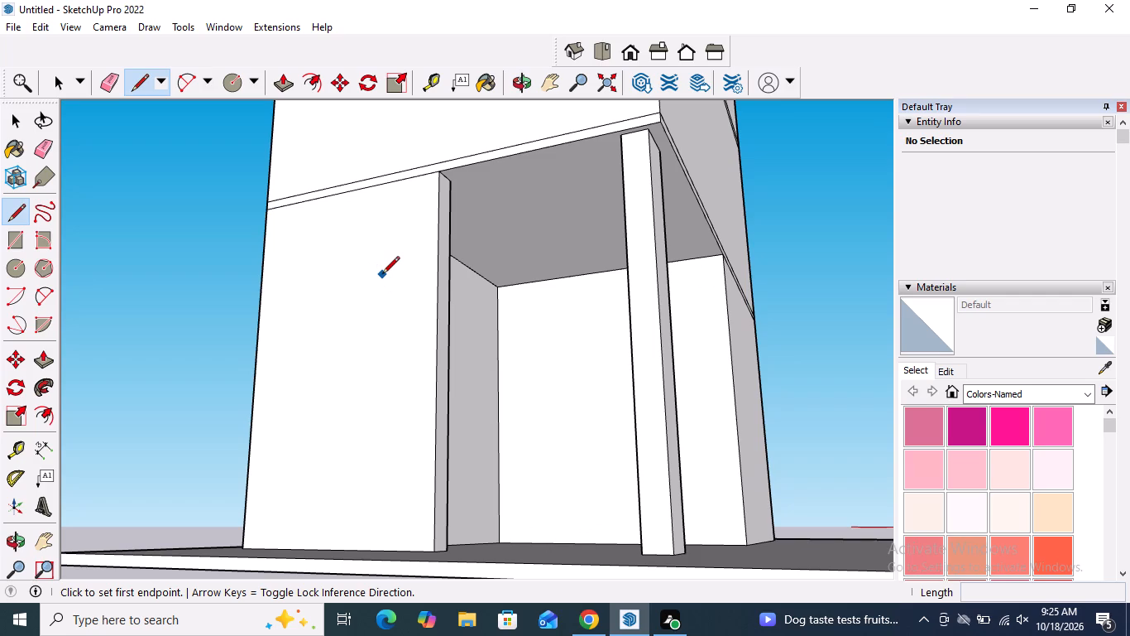
pyautogui.scroll(-2, 380, 352)
pyautogui.scroll(3, 585, 148)
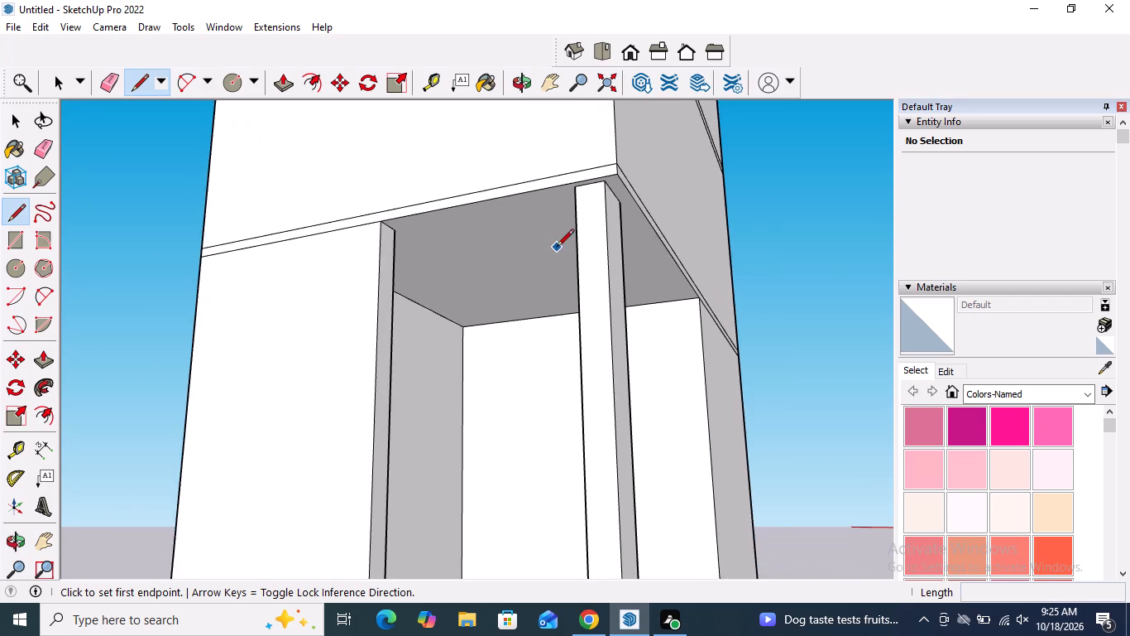
pyautogui.scroll(3, 557, 248)
pyautogui.moveTo(580, 160); pyautogui.dragTo(569, 165)
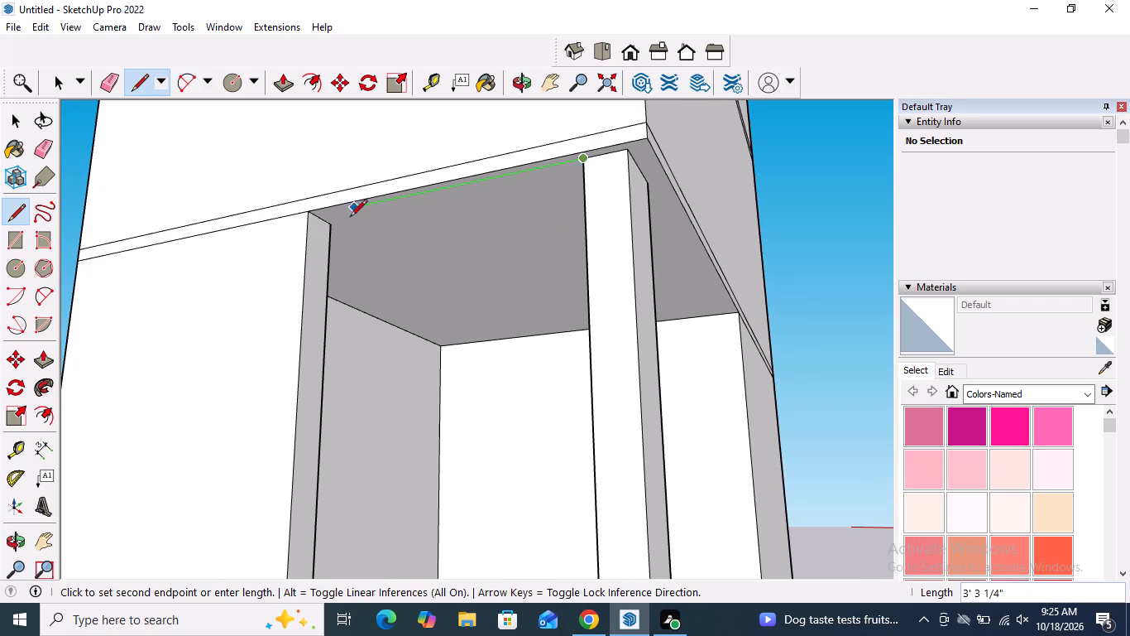
pyautogui.scroll(7, 296, 217)
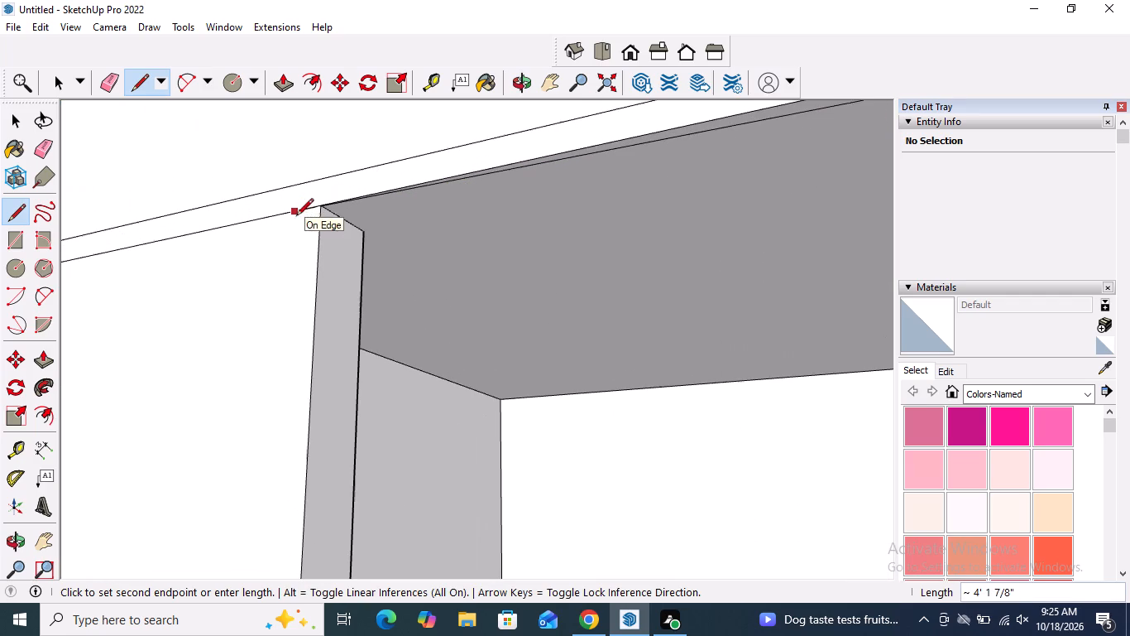
pyautogui.click(335, 214)
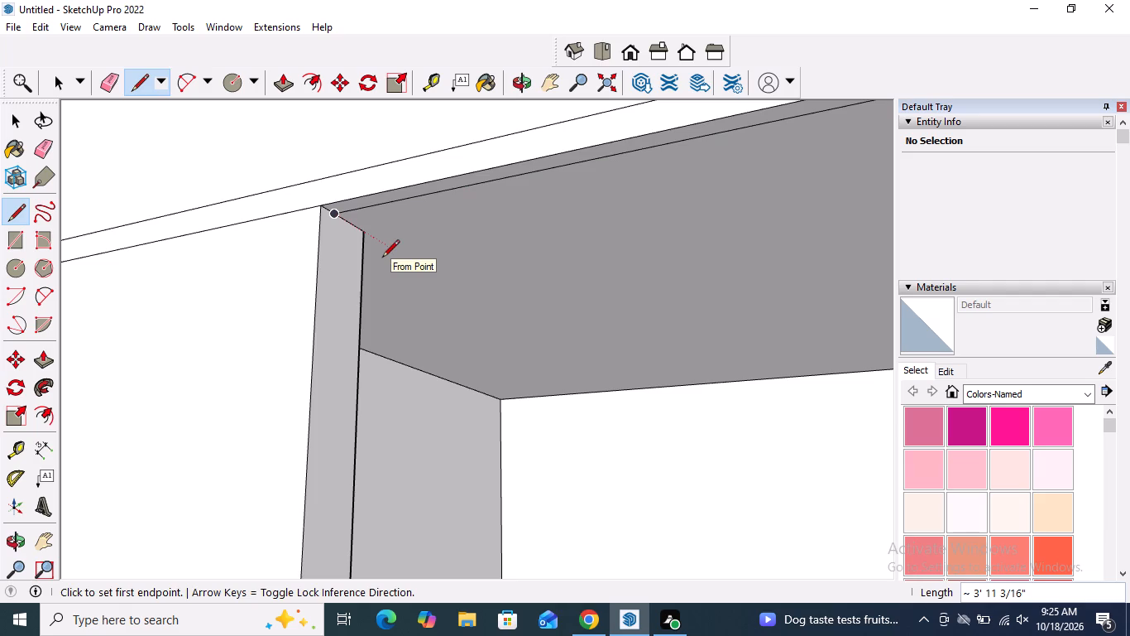
pyautogui.press('space')
# Draw a second parallel line about 3' 11 3/16" long on the ceiling between the short side wall and the corner column's inner side.
pyautogui.moveTo(395, 278); pyautogui.dragTo(0, 312, button='middle')
pyautogui.scroll(-5, 663, 281)
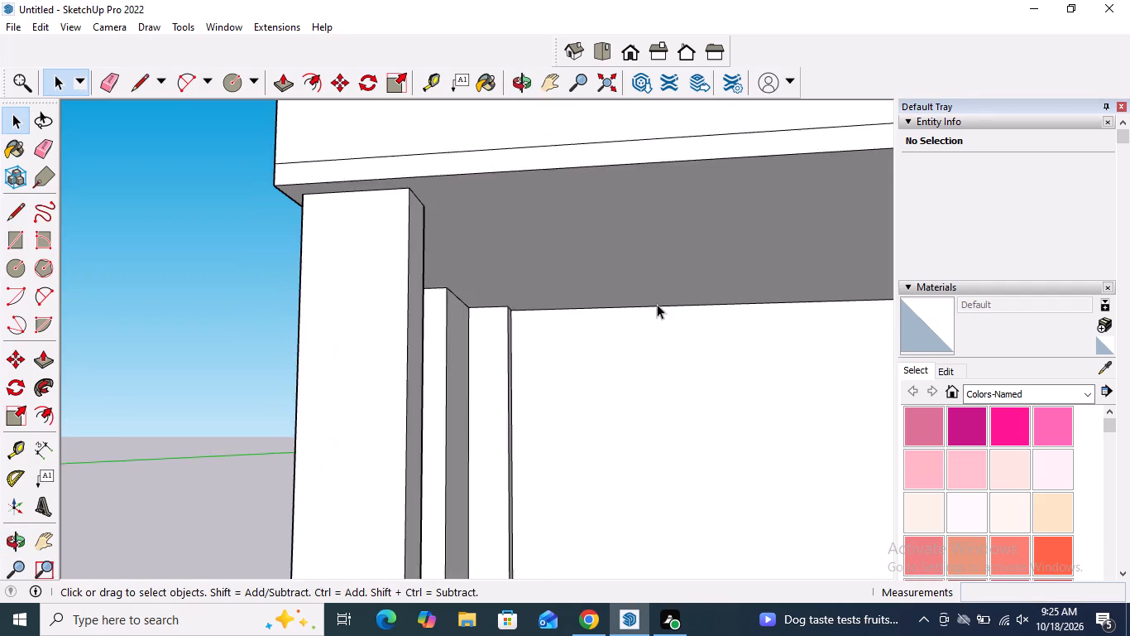
pyautogui.scroll(-4, 658, 305)
pyautogui.moveTo(622, 320); pyautogui.dragTo(354, 316, button='middle')
pyautogui.scroll(3, 354, 316)
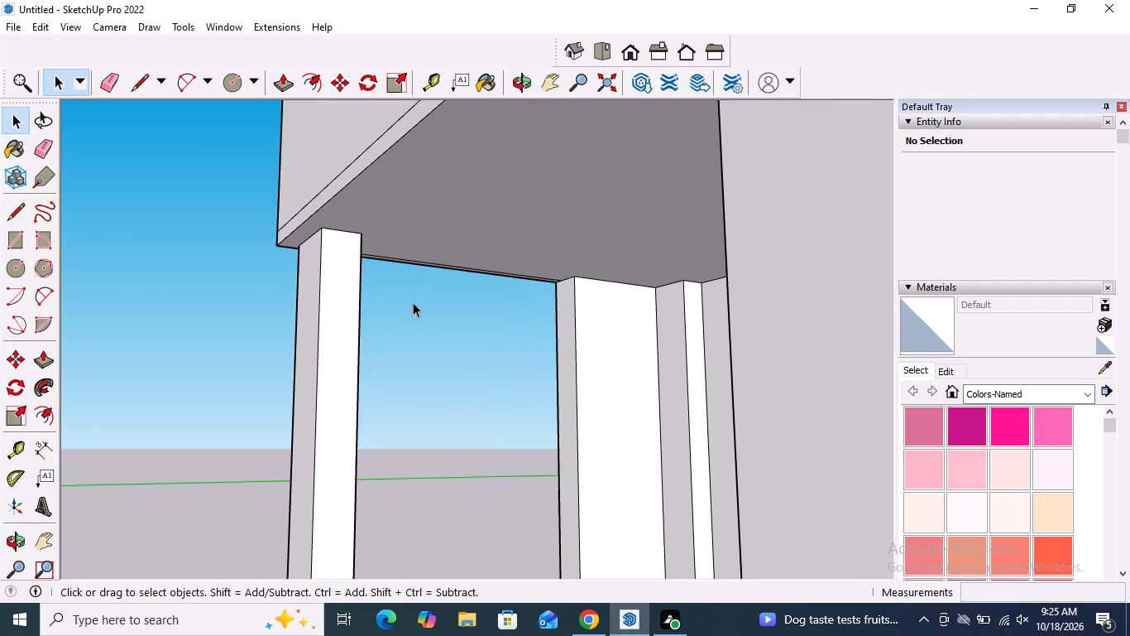
pyautogui.moveTo(438, 297); pyautogui.dragTo(377, 304, button='middle')
pyautogui.scroll(4, 543, 278)
pyautogui.moveTo(339, 282); pyautogui.dragTo(856, 290, button='middle')
pyautogui.scroll(-20, 673, 262)
pyautogui.scroll(-5, 673, 262)
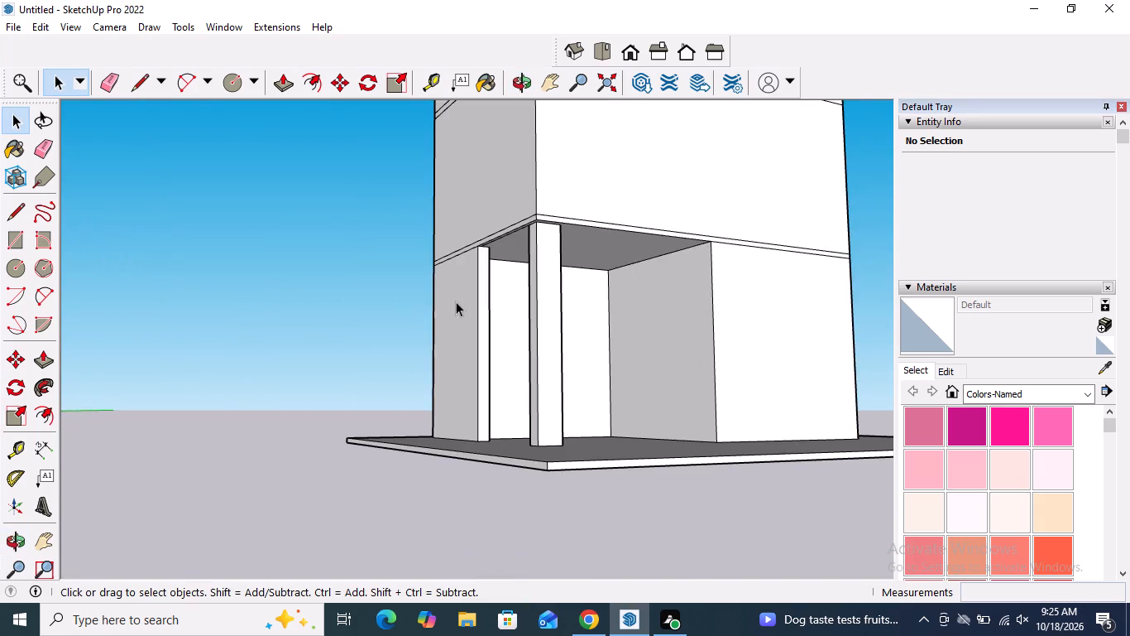
pyautogui.moveTo(456, 299); pyautogui.dragTo(616, 170, button='middle')
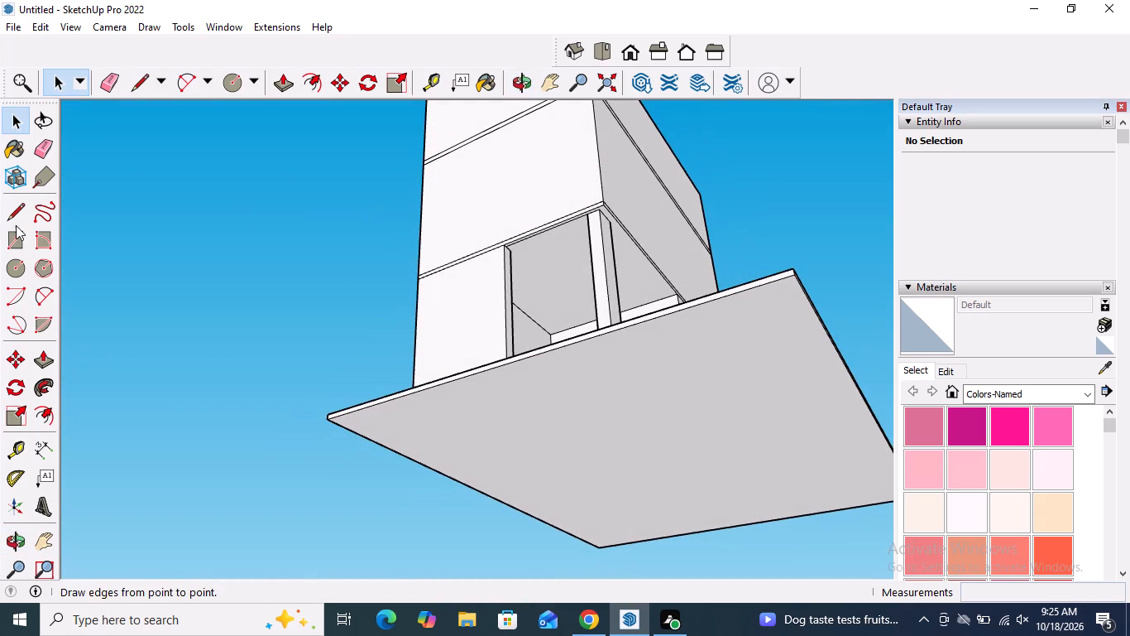
pyautogui.click(22, 223)
pyautogui.scroll(12, 395, 234)
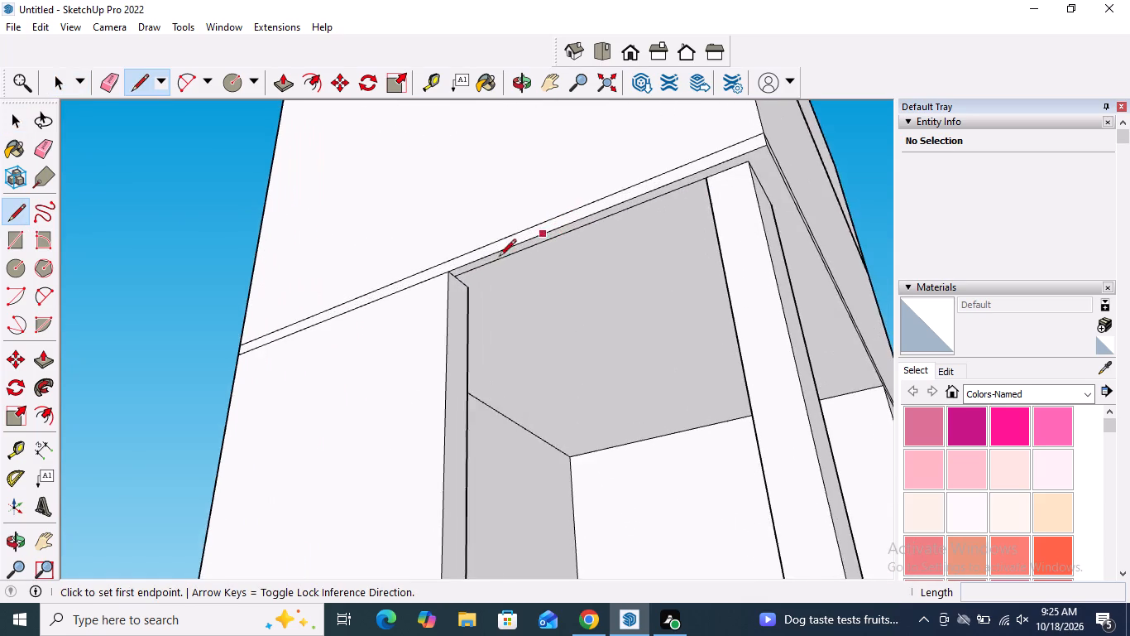
pyautogui.scroll(4, 487, 261)
pyautogui.click(458, 302)
pyautogui.scroll(-4, 593, 345)
pyautogui.scroll(1, 591, 347)
pyautogui.moveTo(591, 346); pyautogui.dragTo(601, 340, button='middle')
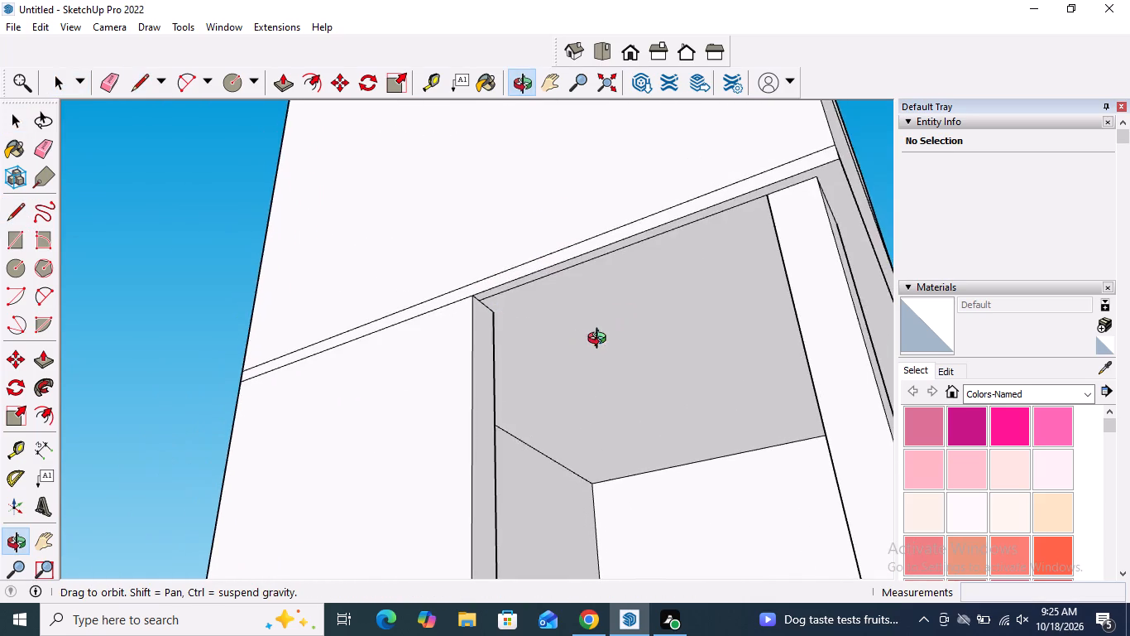
pyautogui.moveTo(601, 340); pyautogui.dragTo(815, 290, button='middle')
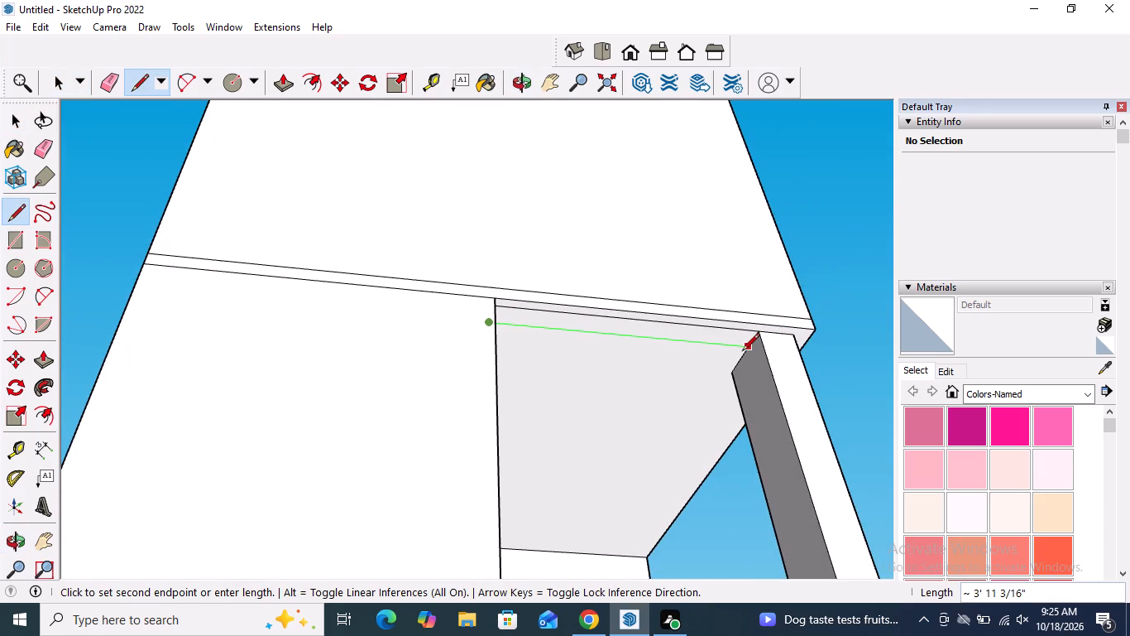
pyautogui.click(745, 349)
pyautogui.press('space')
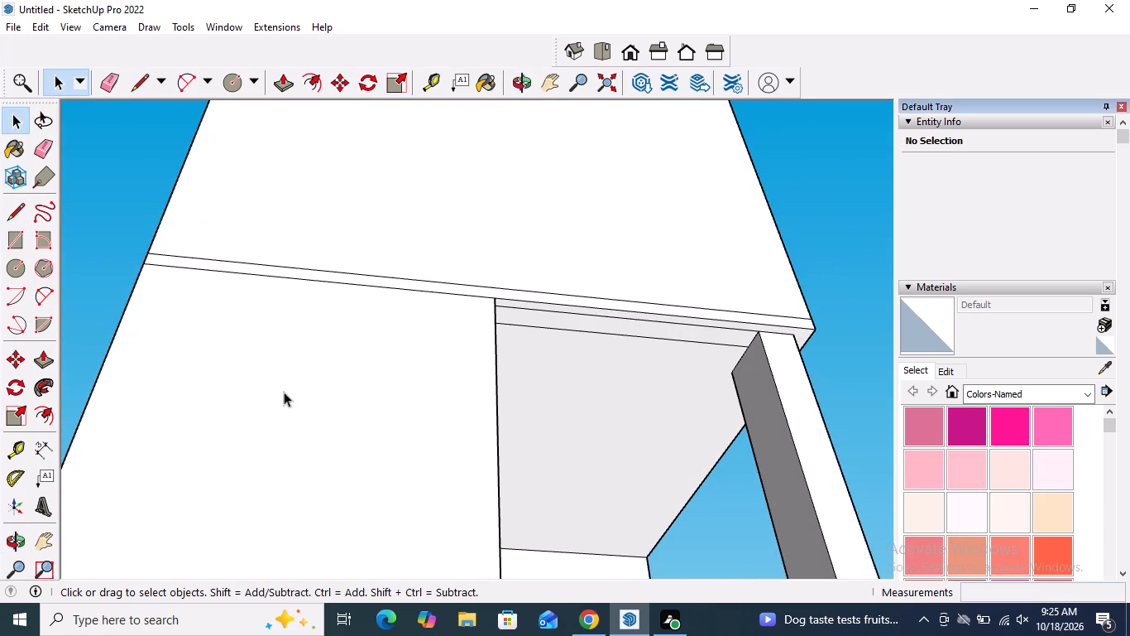
# Pull the narrow ceiling strip between the corner column and short side wall down about 4 1/2" to form a beam.
pyautogui.moveTo(18, 231); pyautogui.dragTo(12, 351)
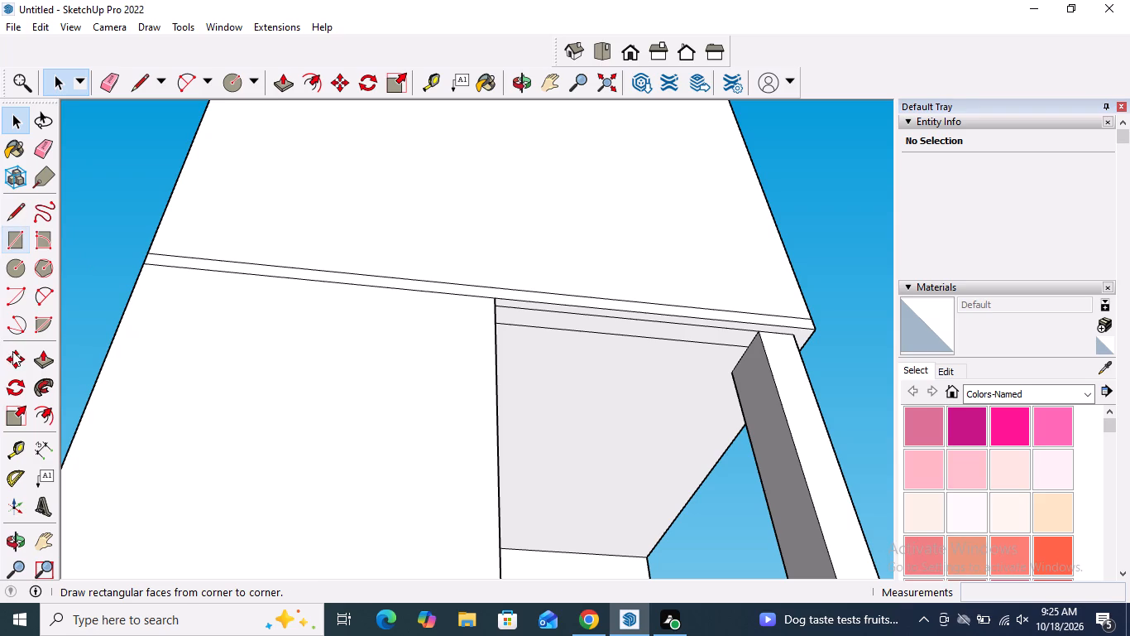
pyautogui.moveTo(12, 351); pyautogui.dragTo(0, 354)
pyautogui.click(47, 361)
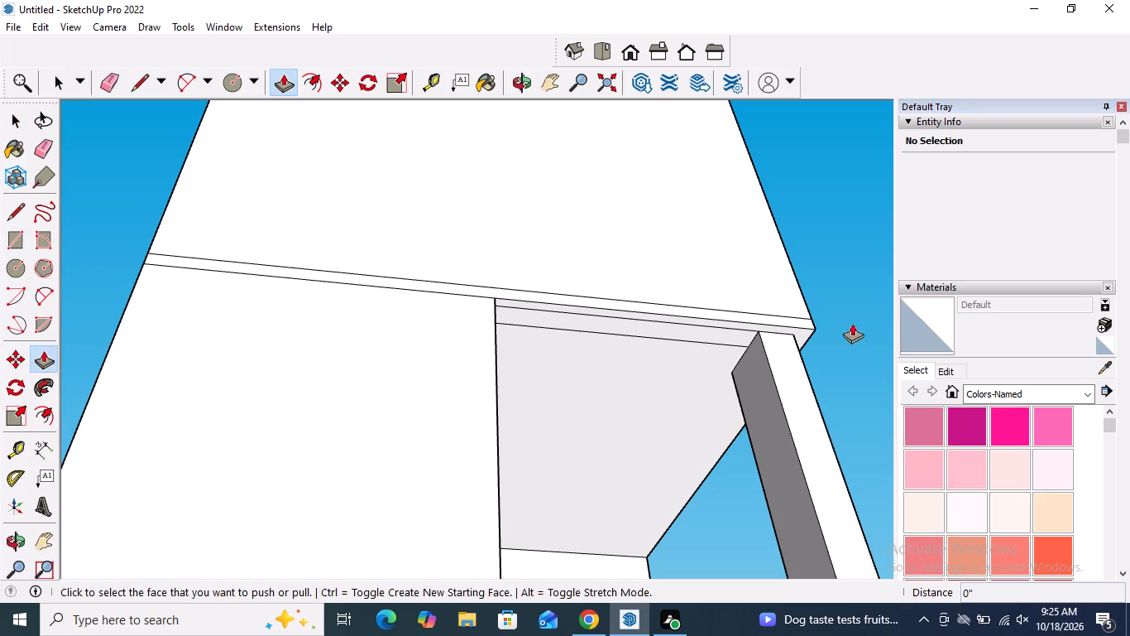
pyautogui.click(726, 334)
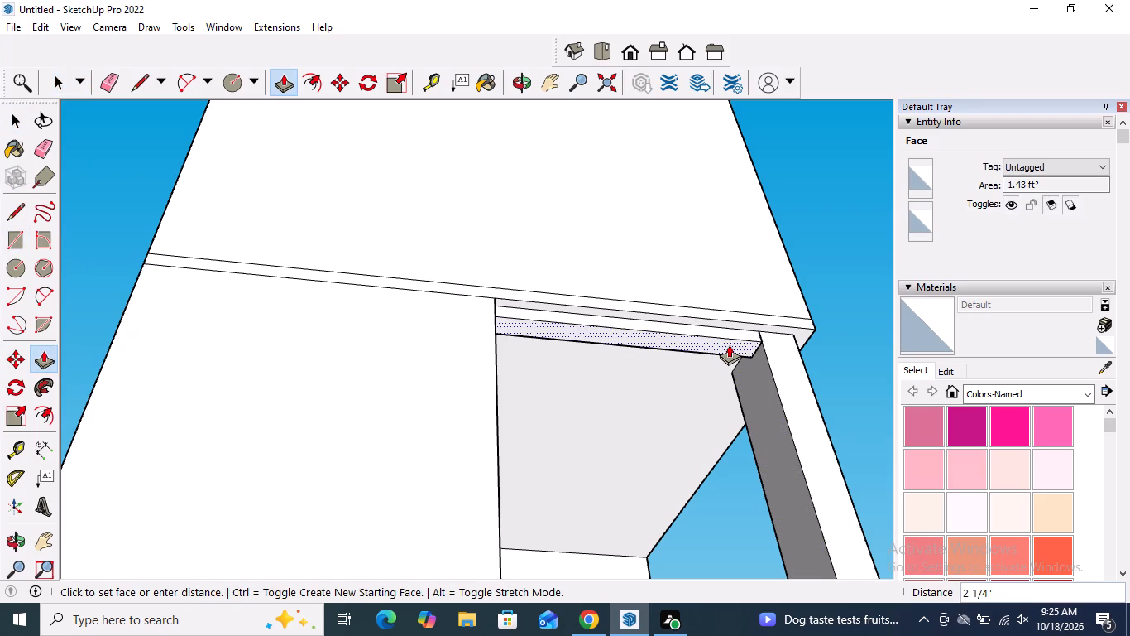
pyautogui.moveTo(729, 344); pyautogui.dragTo(495, 384, button='middle')
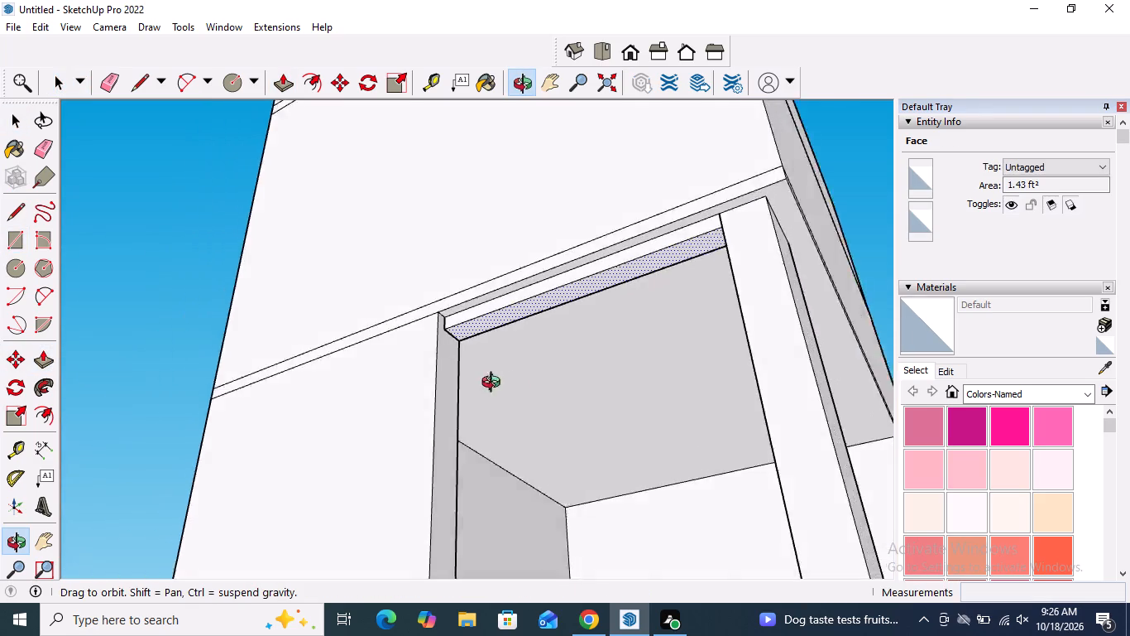
pyautogui.moveTo(495, 384); pyautogui.dragTo(22, 414, button='middle')
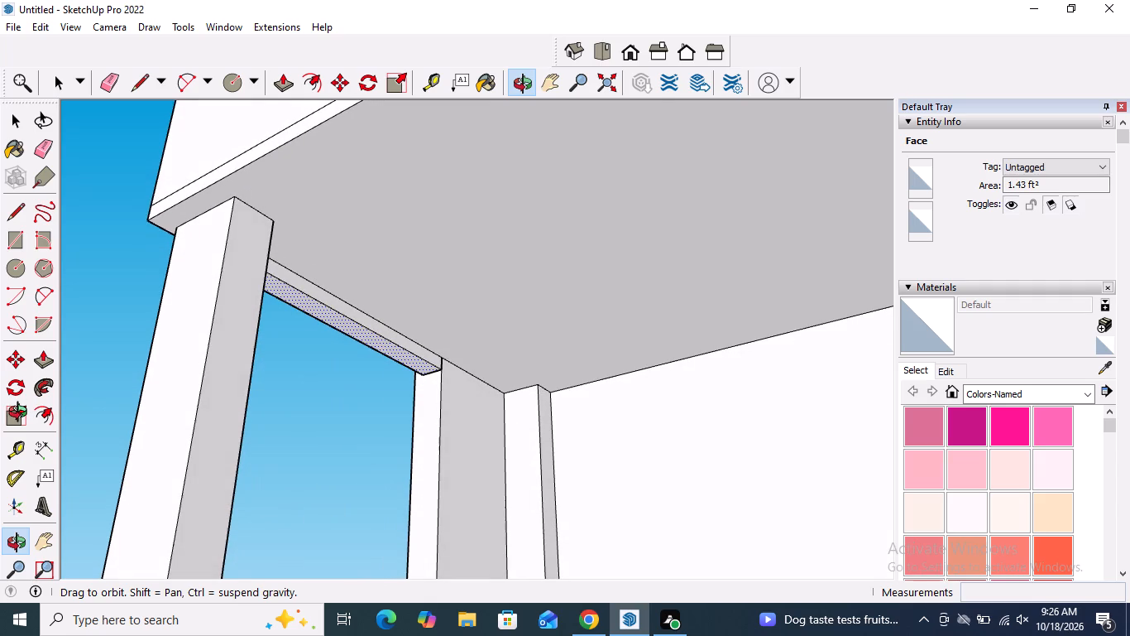
pyautogui.moveTo(22, 414); pyautogui.dragTo(590, 407, button='middle')
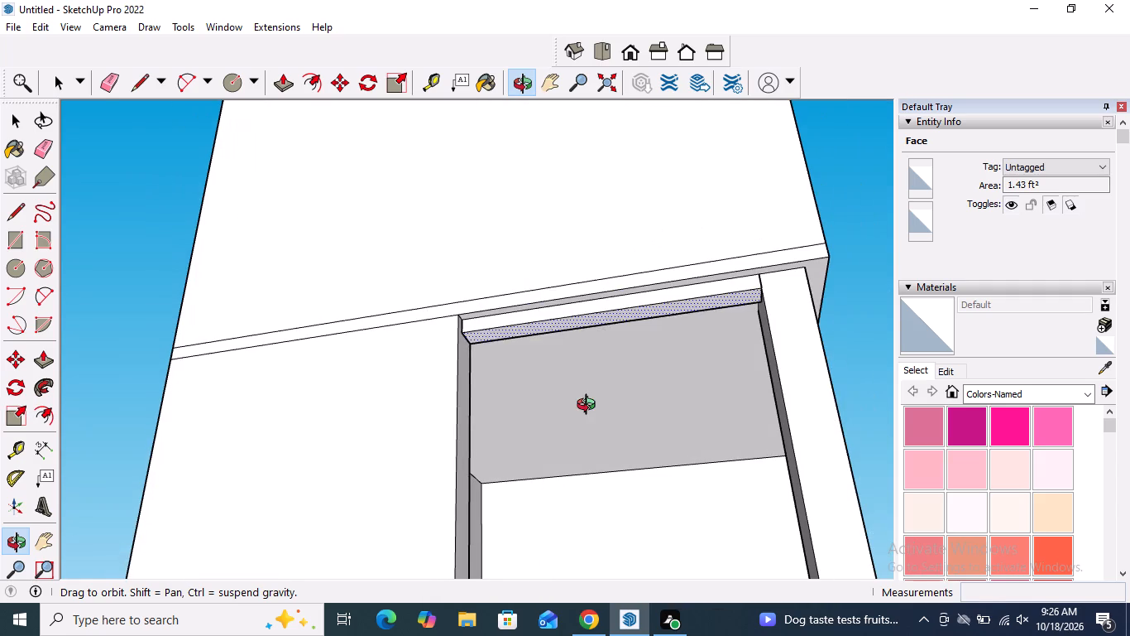
pyautogui.moveTo(590, 407); pyautogui.dragTo(591, 407, button='middle')
pyautogui.moveTo(570, 321); pyautogui.dragTo(570, 329)
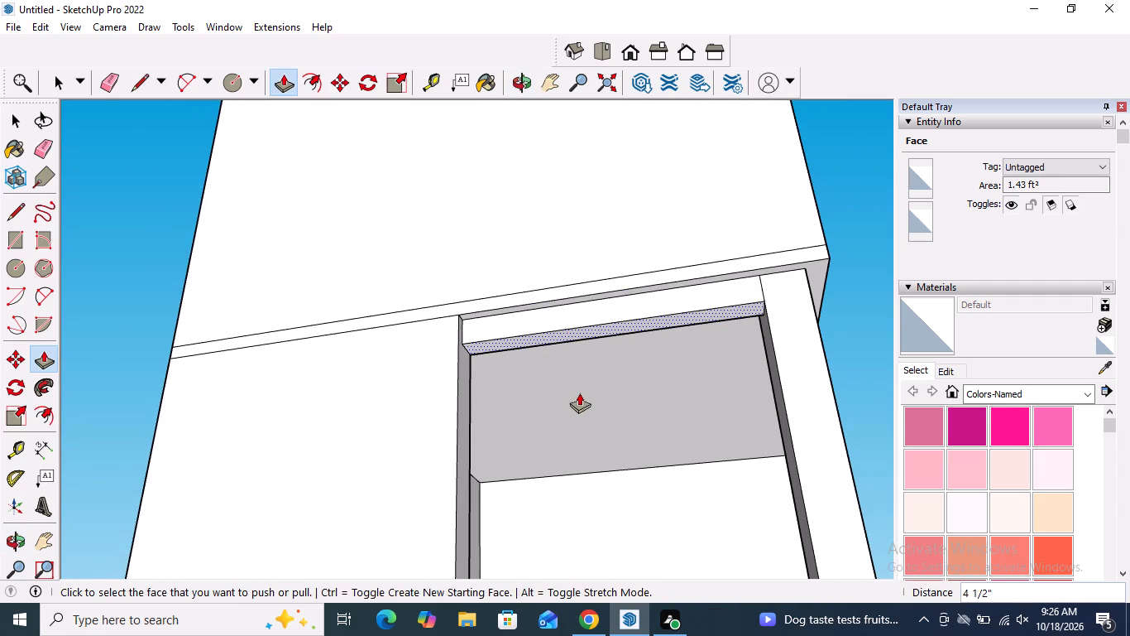
pyautogui.press('space')
# Push the narrow side face of the projecting back-wall strip about 8 1/16" toward the short side wall.
pyautogui.scroll(-5, 535, 360)
pyautogui.moveTo(841, 370); pyautogui.dragTo(173, 436, button='middle')
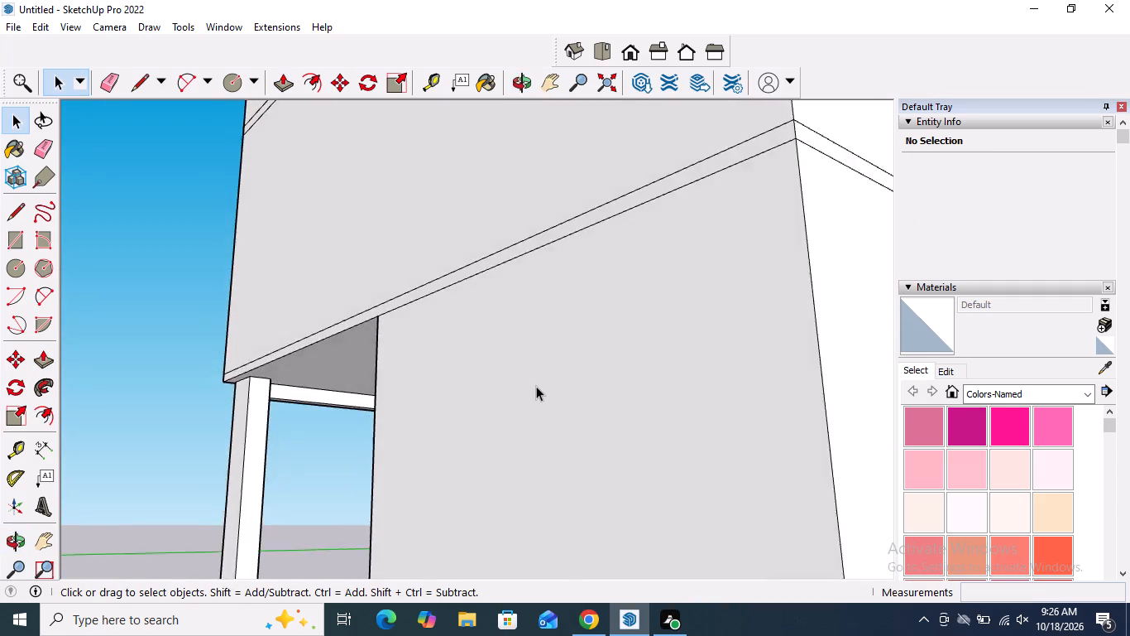
pyautogui.scroll(-10, 536, 386)
pyautogui.moveTo(425, 386); pyautogui.dragTo(589, 407, button='middle')
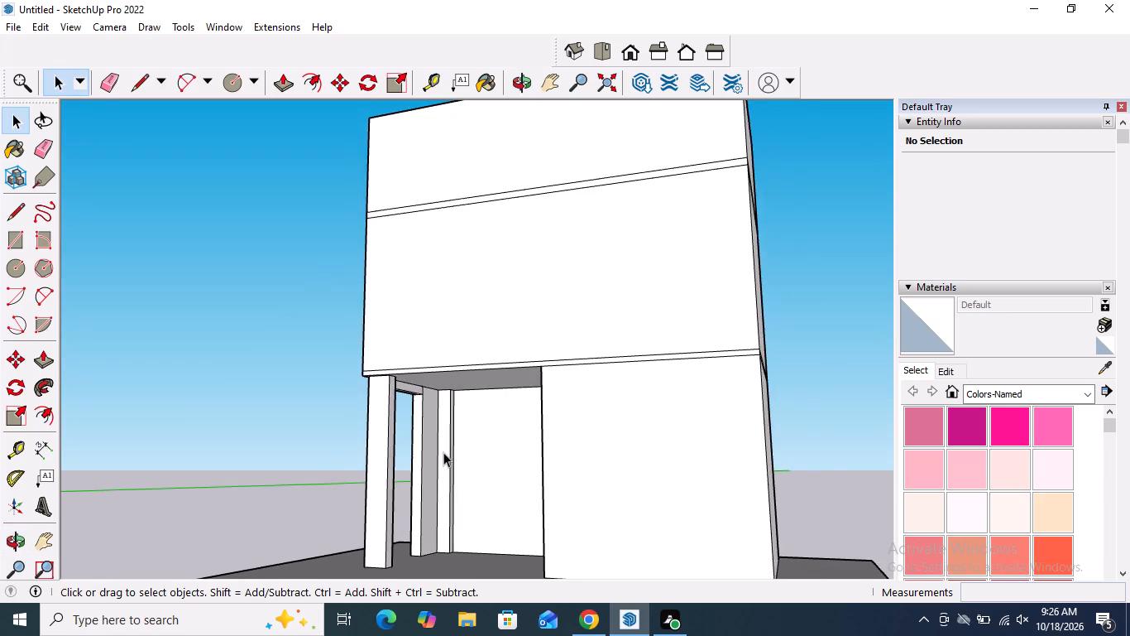
pyautogui.scroll(1, 443, 452)
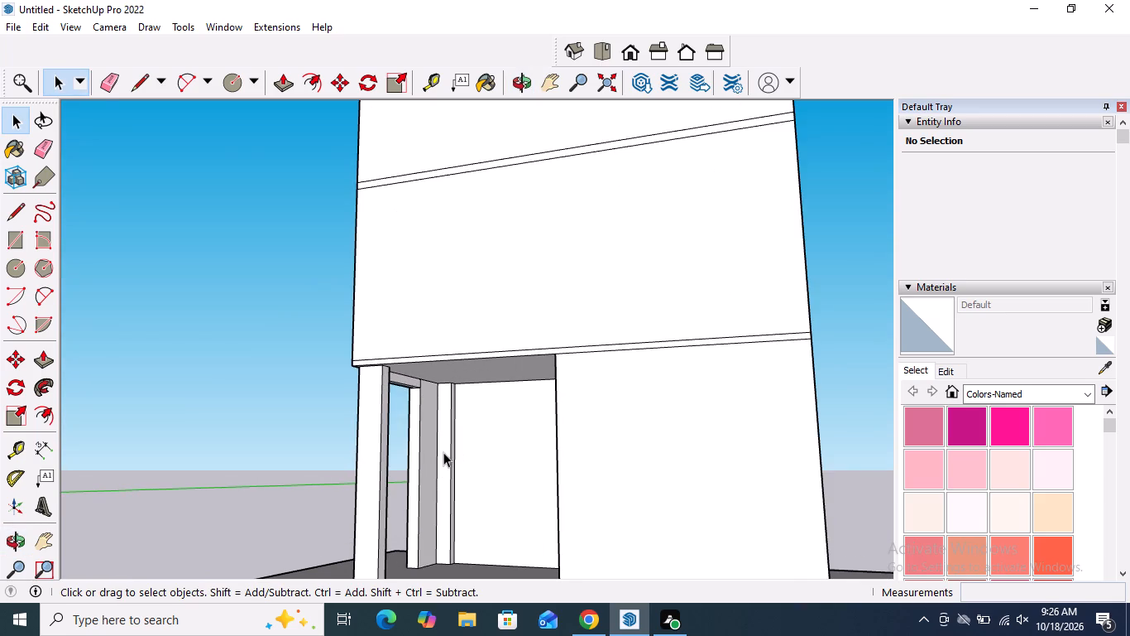
pyautogui.scroll(-4, 520, 418)
pyautogui.moveTo(515, 435); pyautogui.dragTo(627, 440, button='middle')
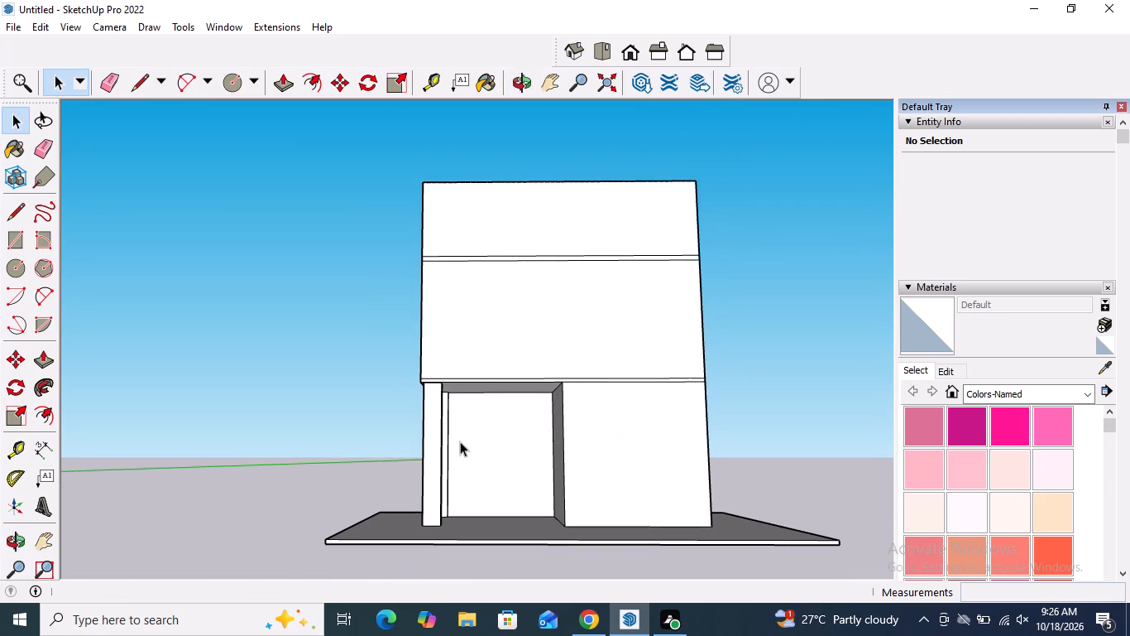
pyautogui.scroll(7, 458, 448)
pyautogui.scroll(-4, 454, 450)
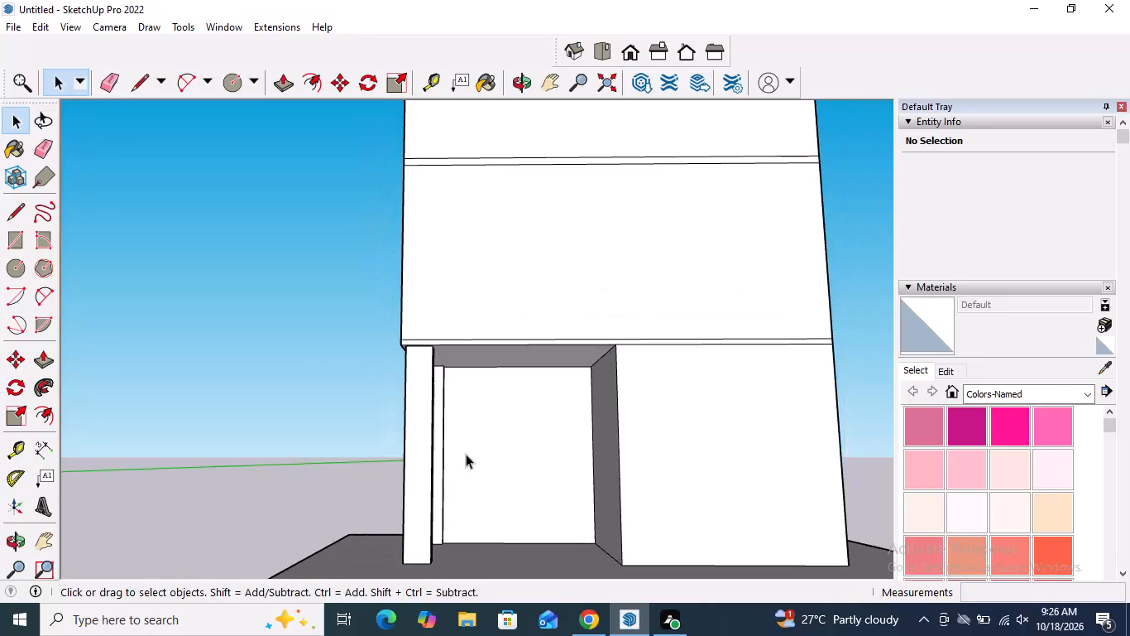
pyautogui.moveTo(466, 453); pyautogui.dragTo(364, 512, button='middle')
pyautogui.scroll(7, 452, 519)
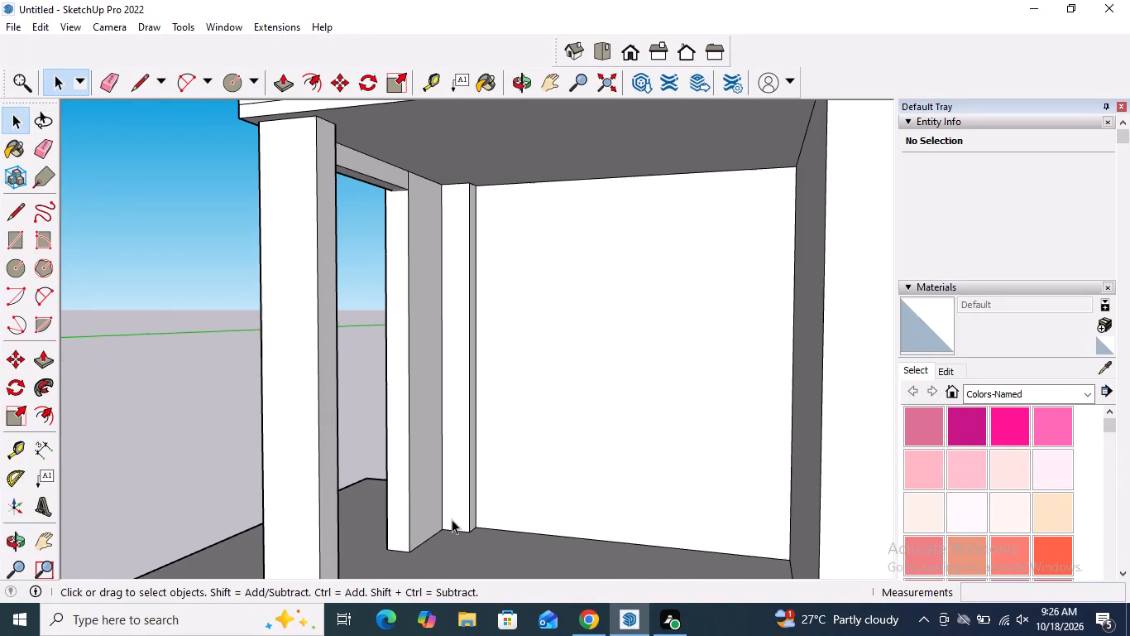
pyautogui.scroll(4, 505, 465)
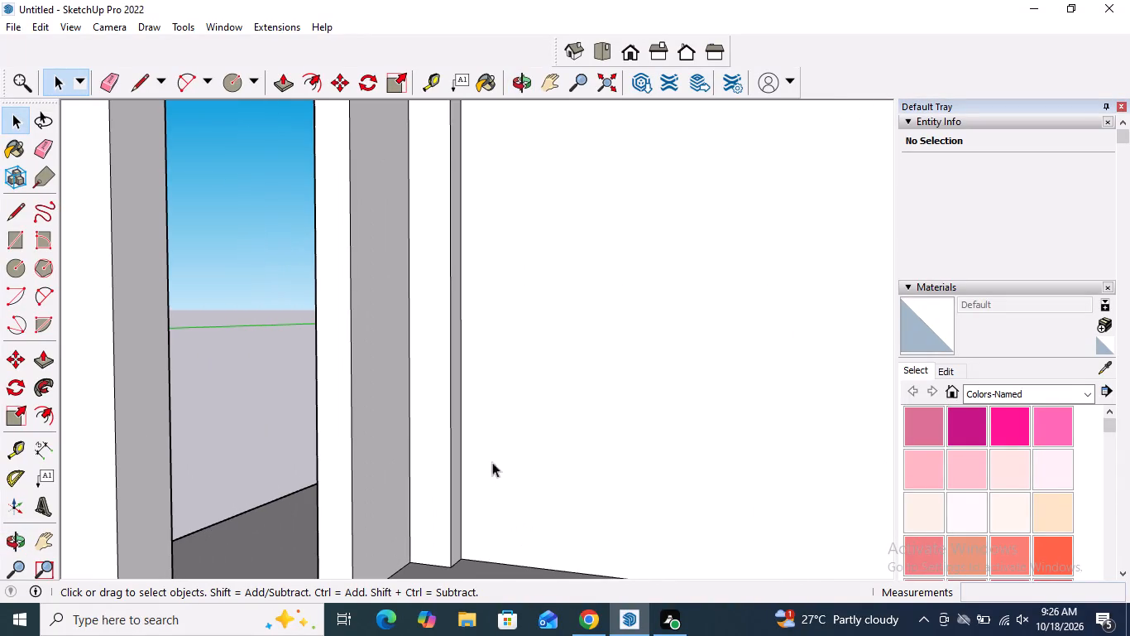
pyautogui.click(37, 361)
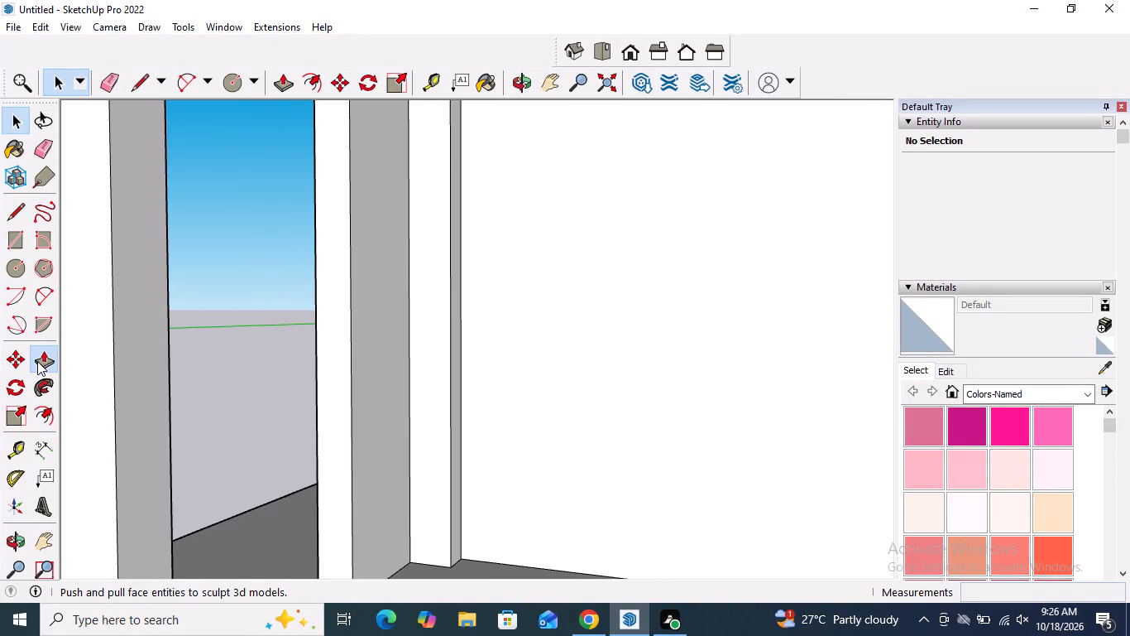
pyautogui.click(457, 396)
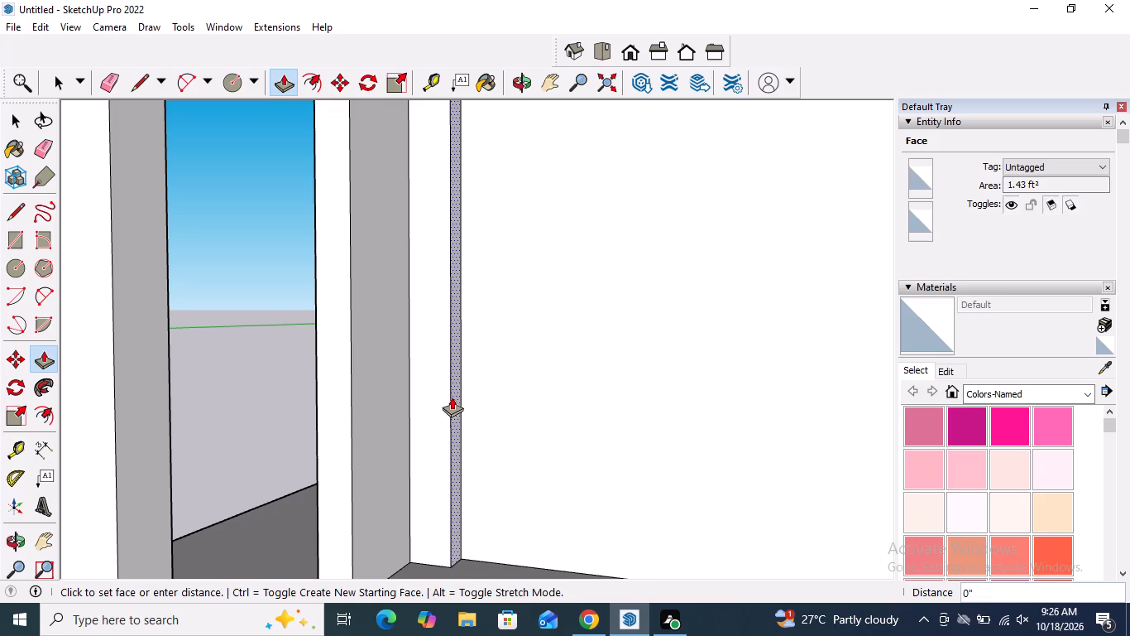
pyautogui.click(349, 412)
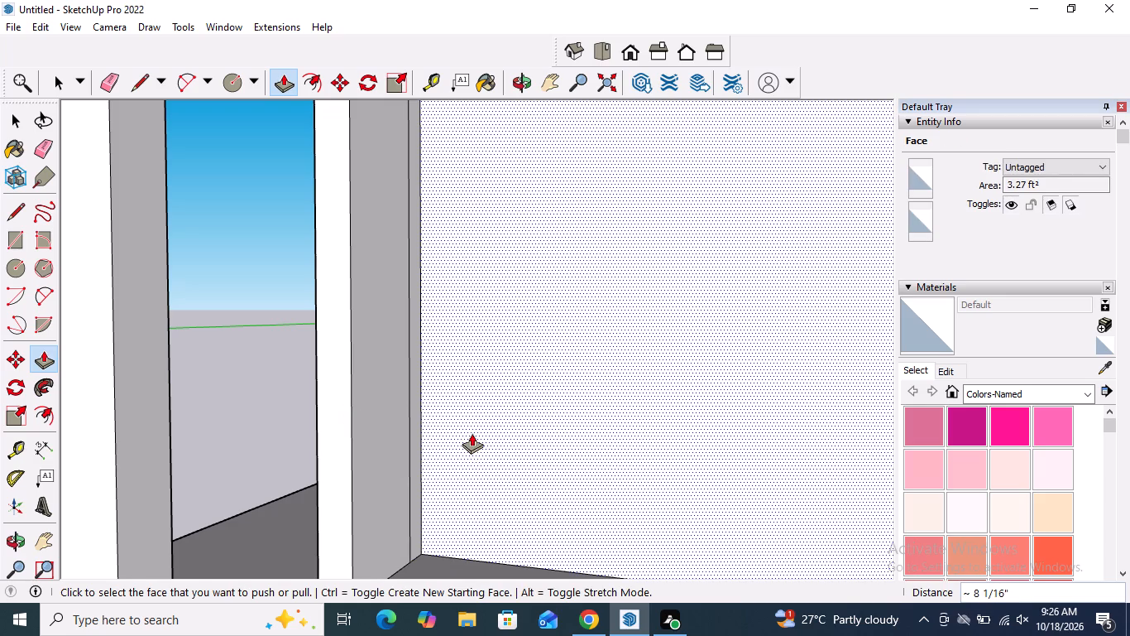
pyautogui.press('space')
# Delete the leftover vertical edge on the short side wall beside the back wall of the recess.
pyautogui.click(408, 441)
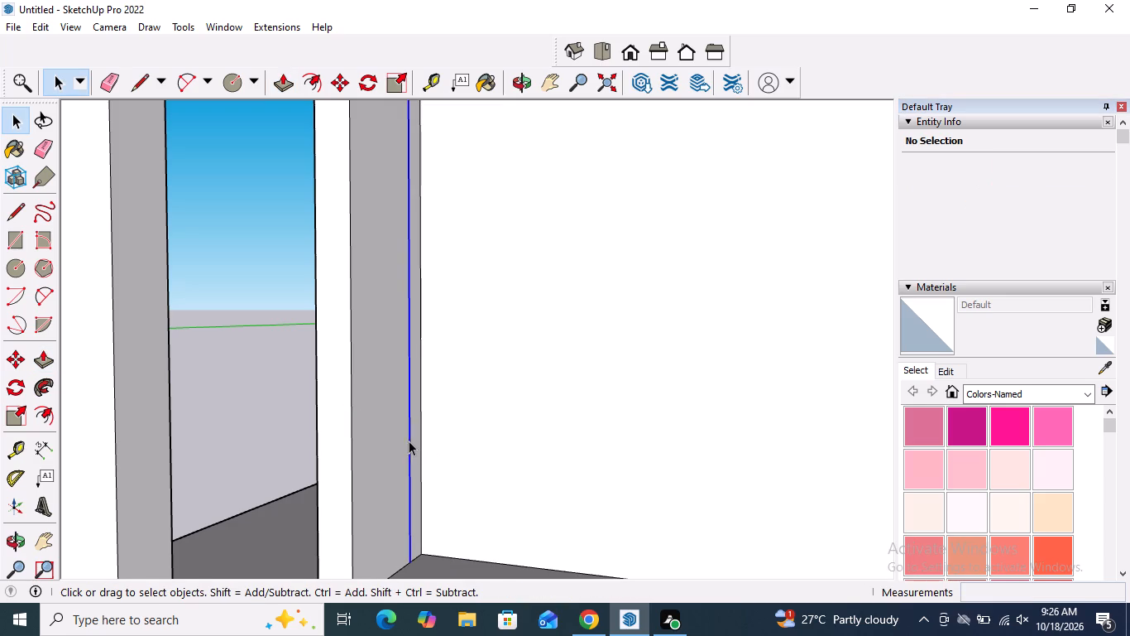
pyautogui.press('Delete')
# Draw a horizontal line low across the recess back wall, spanning from the short side wall to the opposite side wall.
pyautogui.scroll(-5, 393, 409)
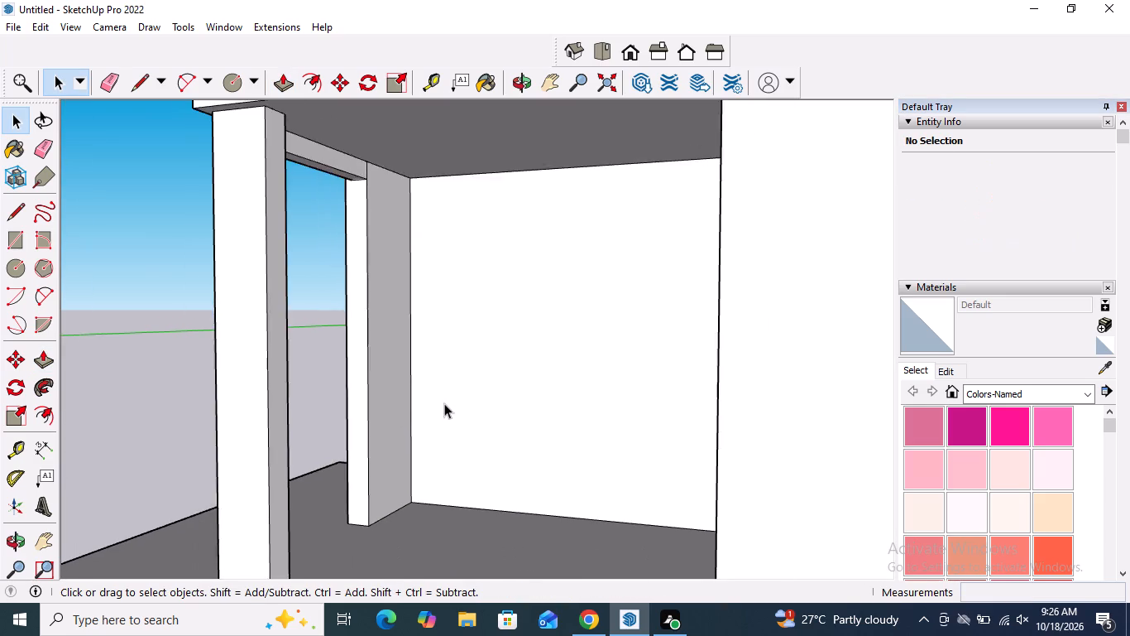
pyautogui.scroll(-4, 444, 403)
pyautogui.moveTo(505, 446); pyautogui.dragTo(594, 462, button='middle')
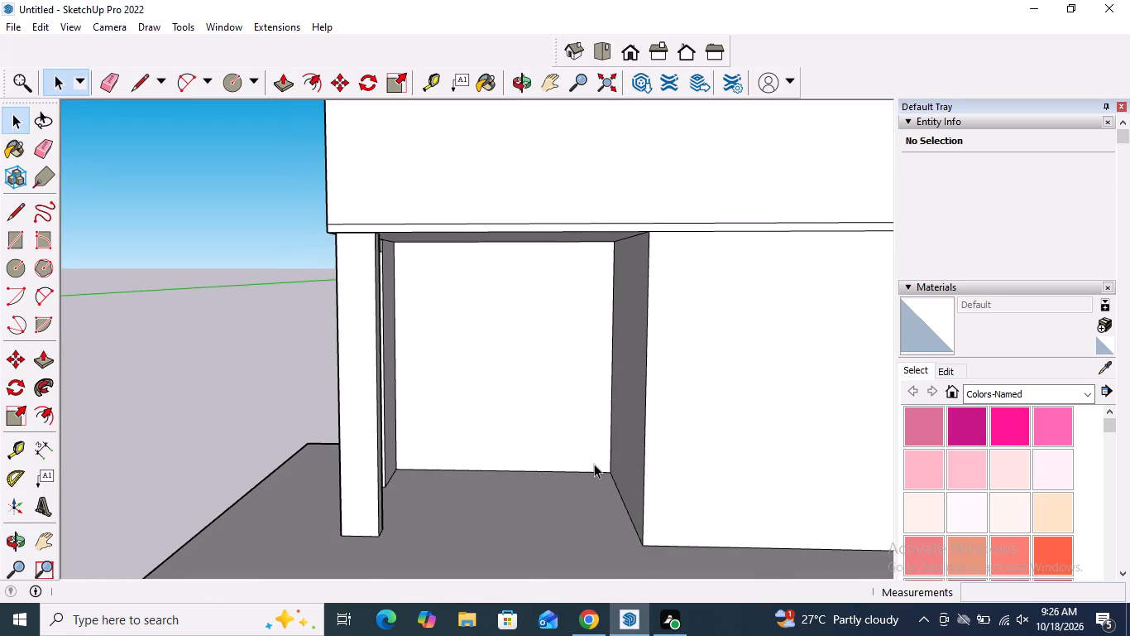
pyautogui.scroll(6, 545, 467)
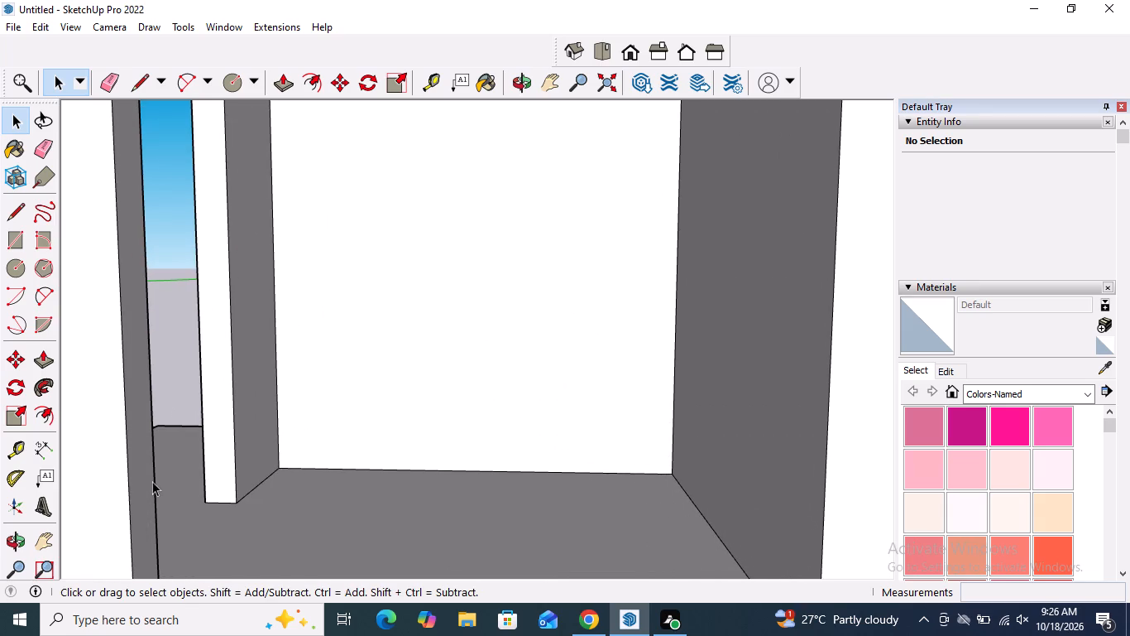
pyautogui.click(21, 214)
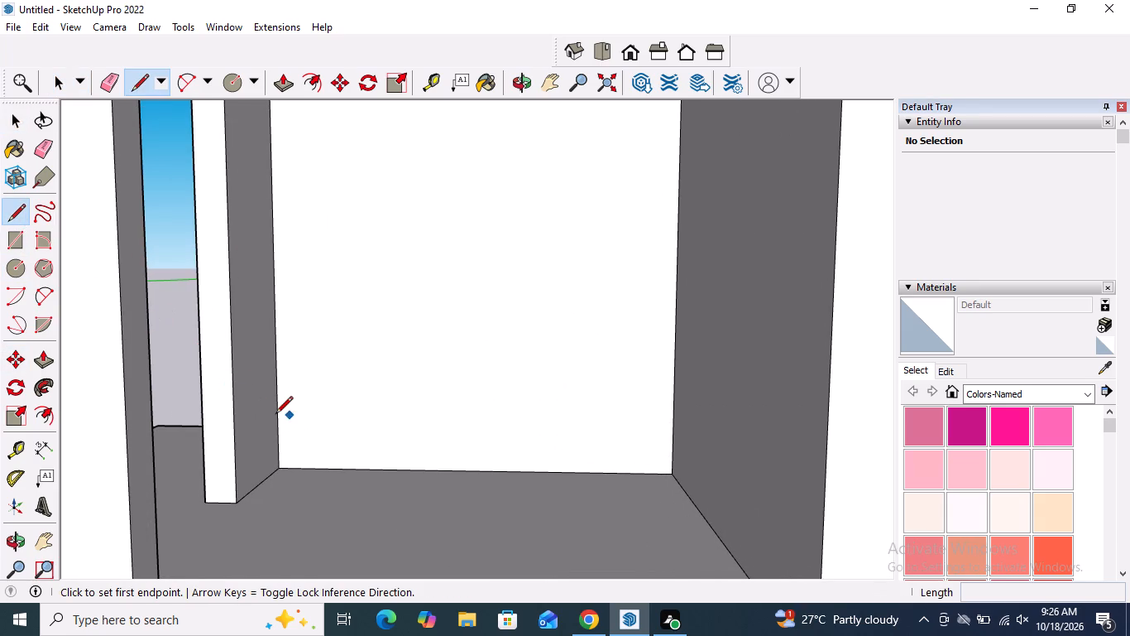
pyautogui.moveTo(275, 412); pyautogui.dragTo(283, 412)
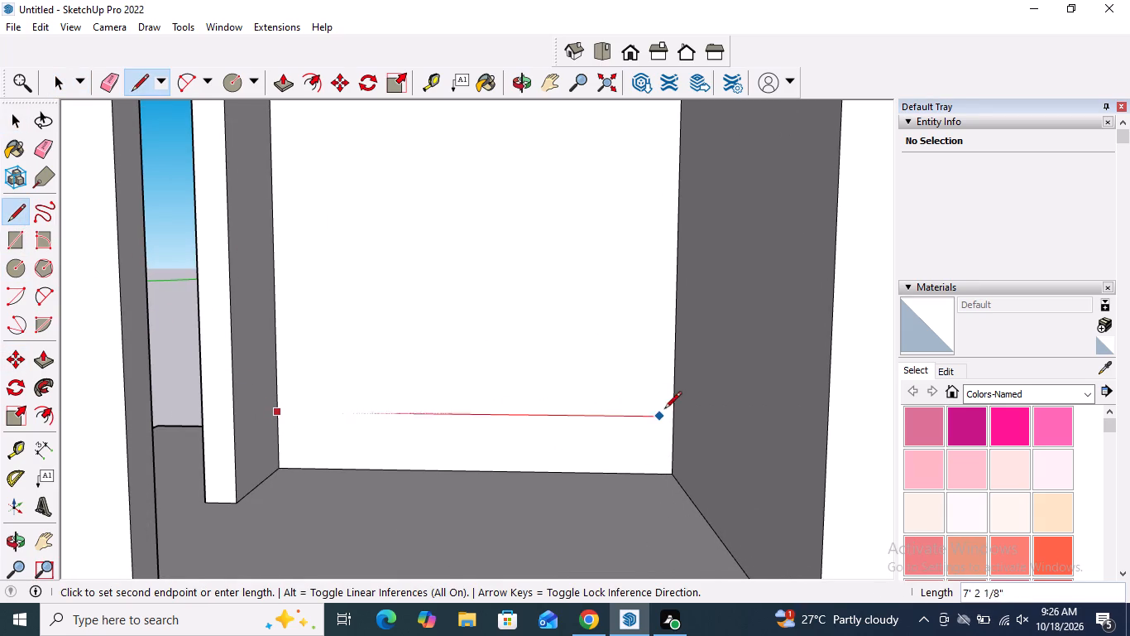
pyautogui.click(672, 410)
pyautogui.press('space')
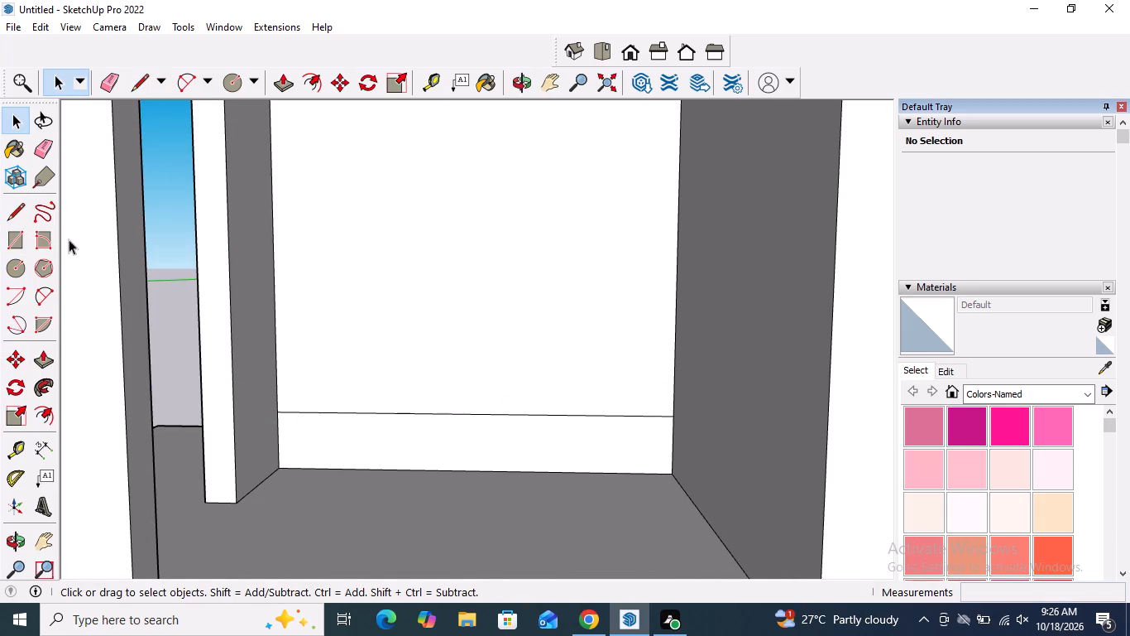
# Pull the low strip of the recess back wall forward about 2' 2 1/16" to form a raised step.
pyautogui.click(41, 362)
pyautogui.click(525, 450)
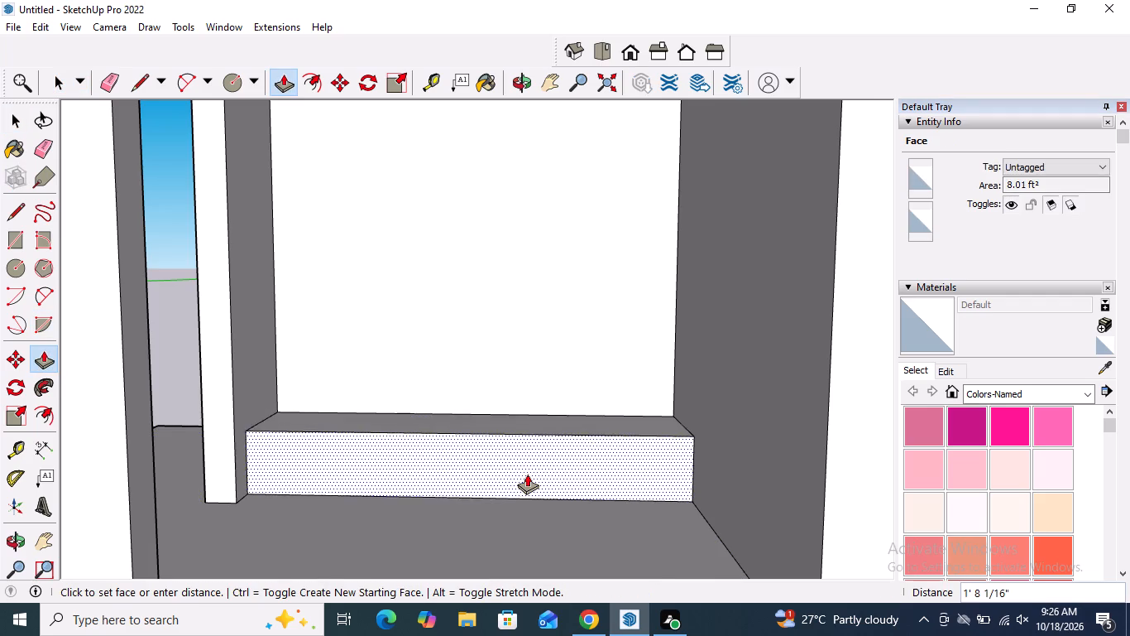
pyautogui.scroll(-4, 527, 474)
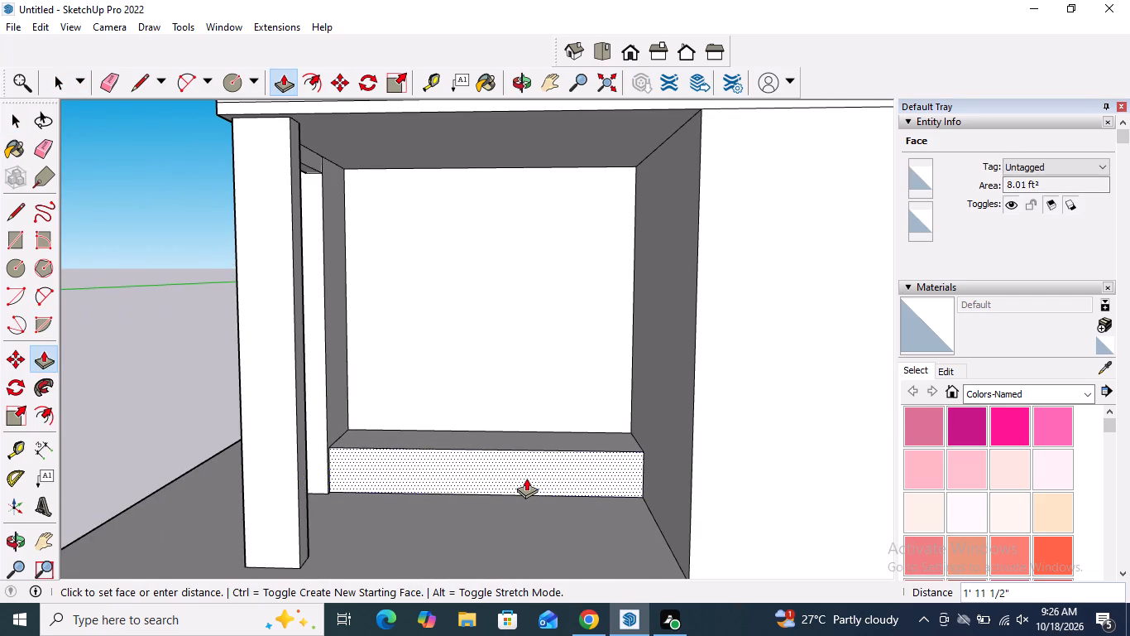
pyautogui.click(316, 444)
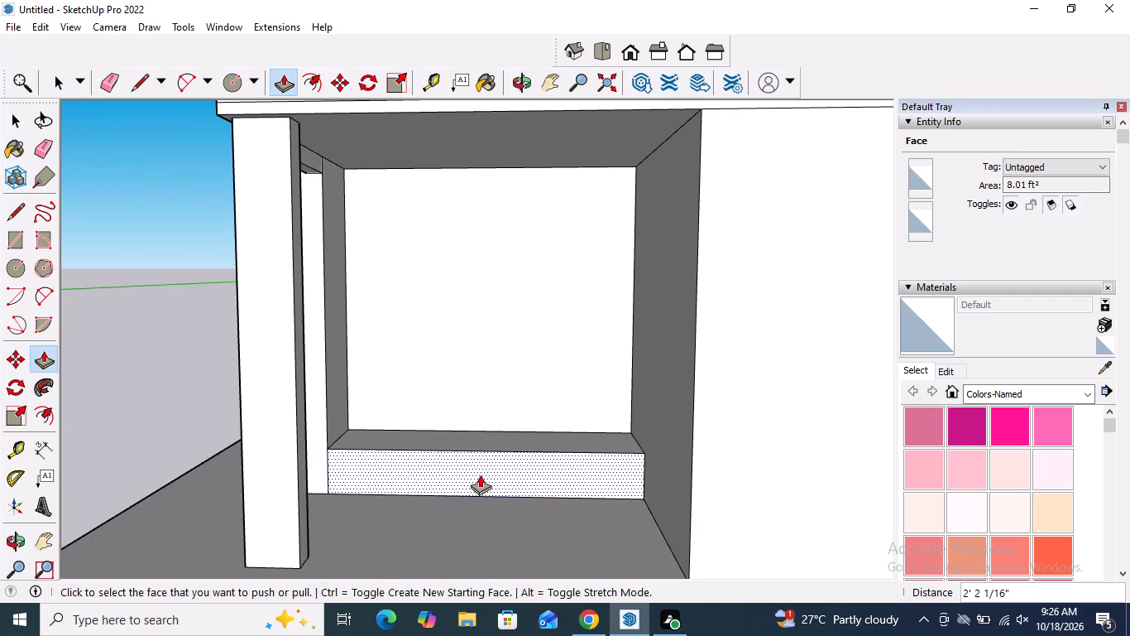
pyautogui.press('space')
# Divide the step's front face with a horizontal line from the midpoint of its short-side-wall edge to the opposite side wall.
pyautogui.click(19, 215)
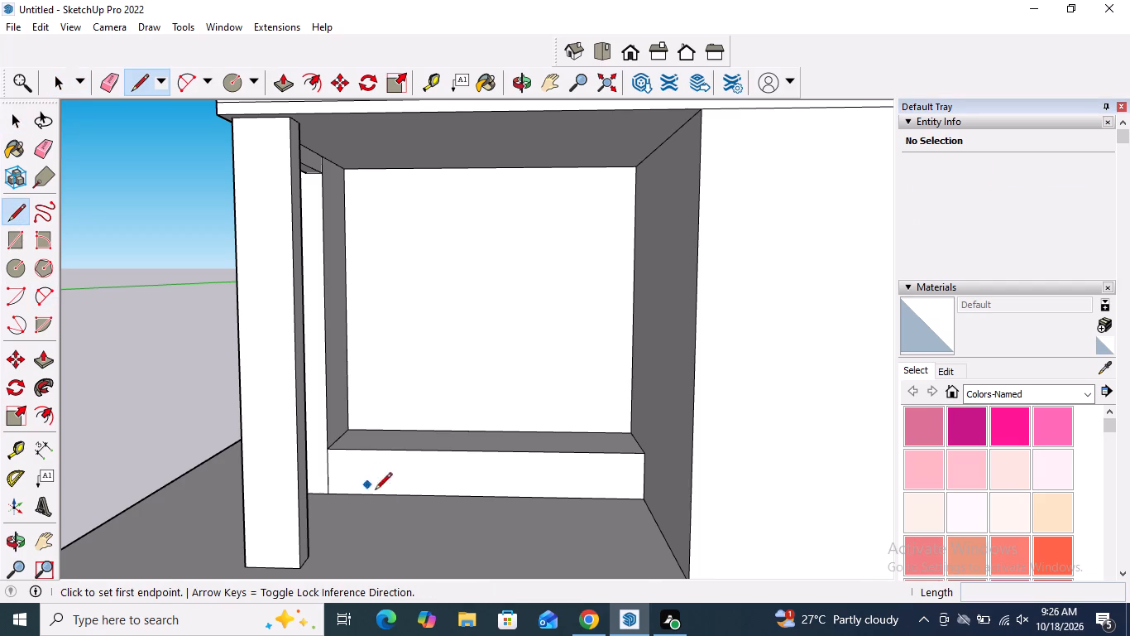
pyautogui.scroll(7, 327, 478)
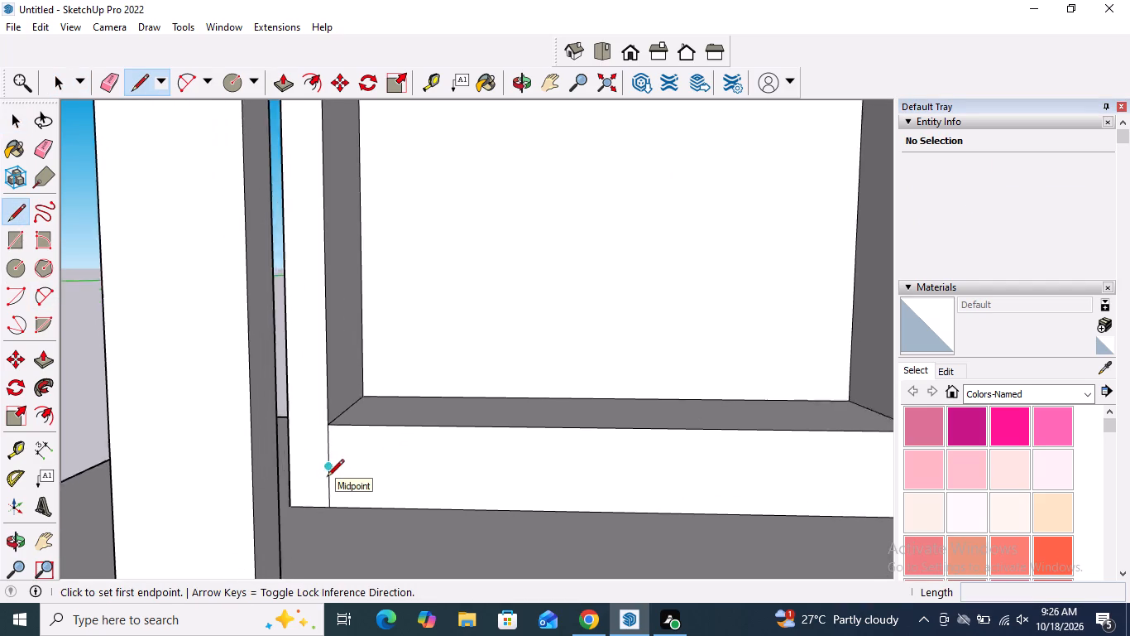
pyautogui.scroll(1, 327, 478)
pyautogui.click(327, 467)
pyautogui.scroll(-4, 414, 497)
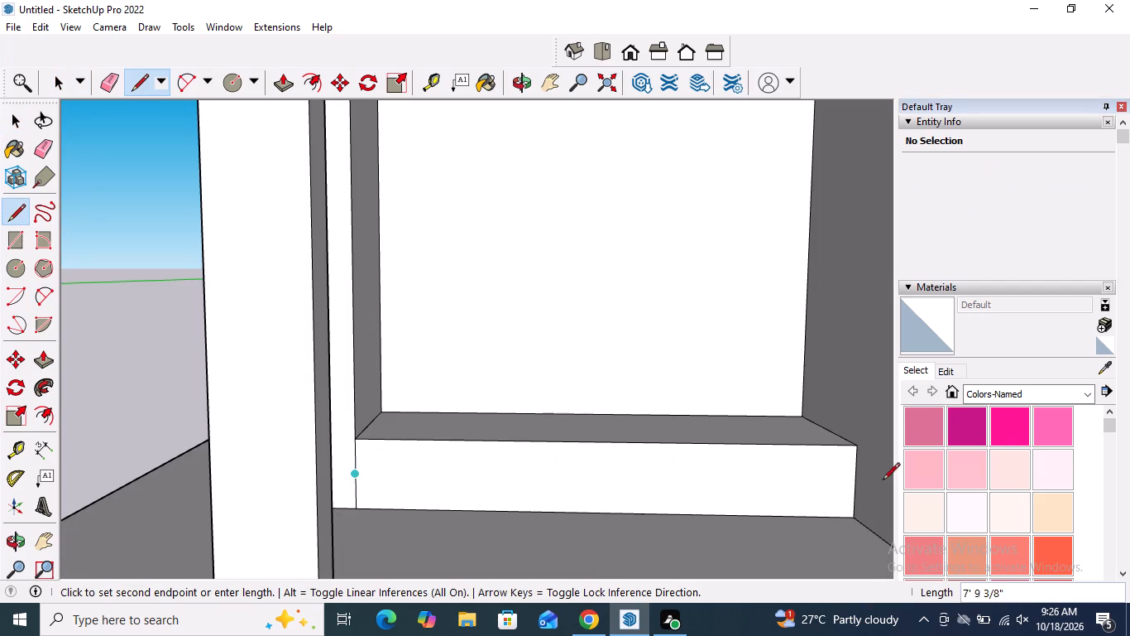
pyautogui.click(851, 478)
pyautogui.press('space')
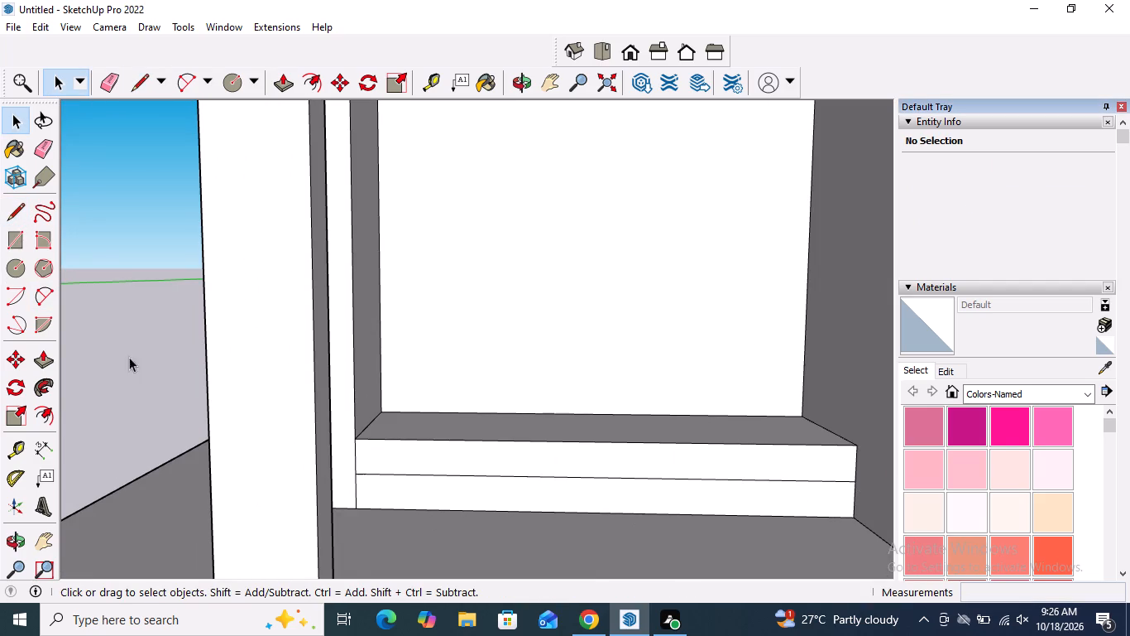
# Pull the lower half of the step's front face forward about 1' 4 7/16" to form a second, lower step.
pyautogui.click(40, 358)
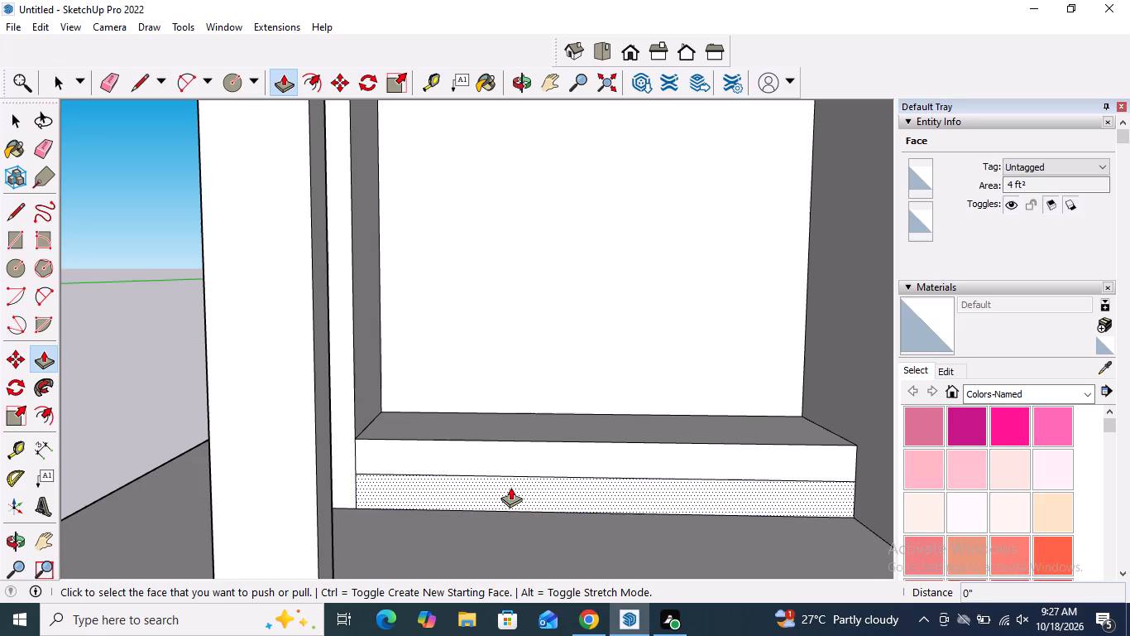
pyautogui.click(510, 486)
pyautogui.scroll(-3, 527, 511)
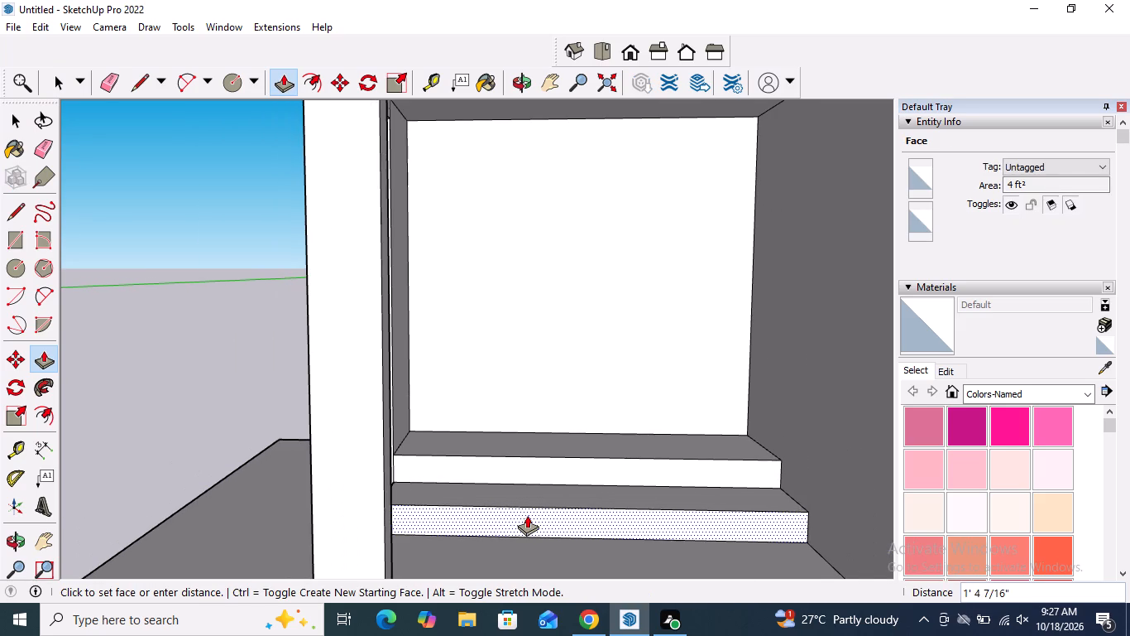
pyautogui.click(527, 514)
pyautogui.scroll(-4, 485, 395)
pyautogui.press('space')
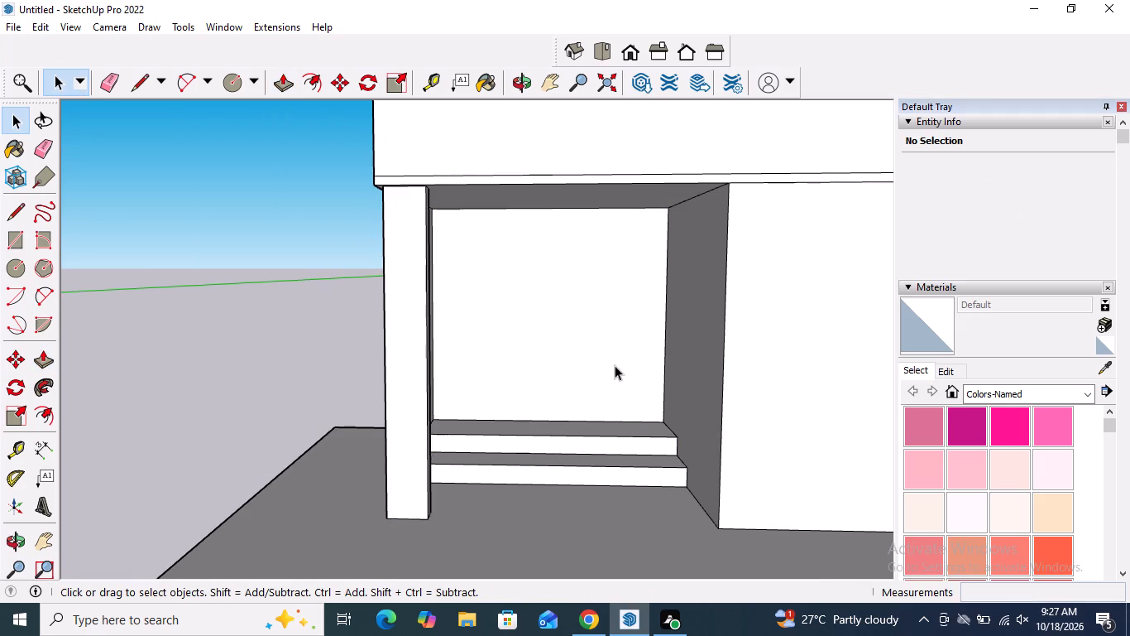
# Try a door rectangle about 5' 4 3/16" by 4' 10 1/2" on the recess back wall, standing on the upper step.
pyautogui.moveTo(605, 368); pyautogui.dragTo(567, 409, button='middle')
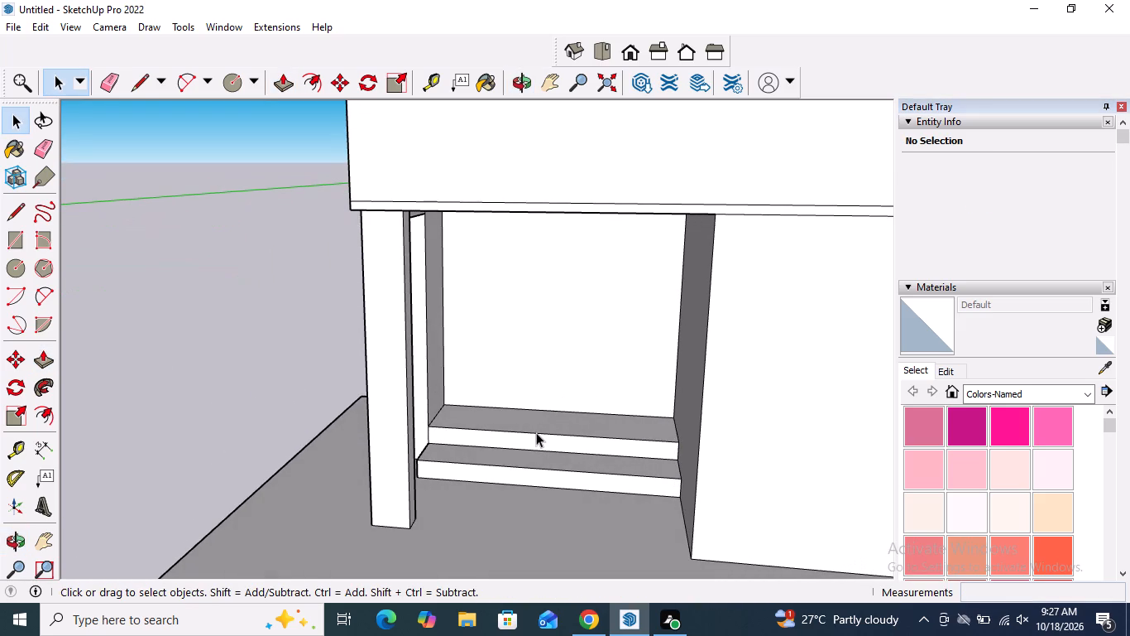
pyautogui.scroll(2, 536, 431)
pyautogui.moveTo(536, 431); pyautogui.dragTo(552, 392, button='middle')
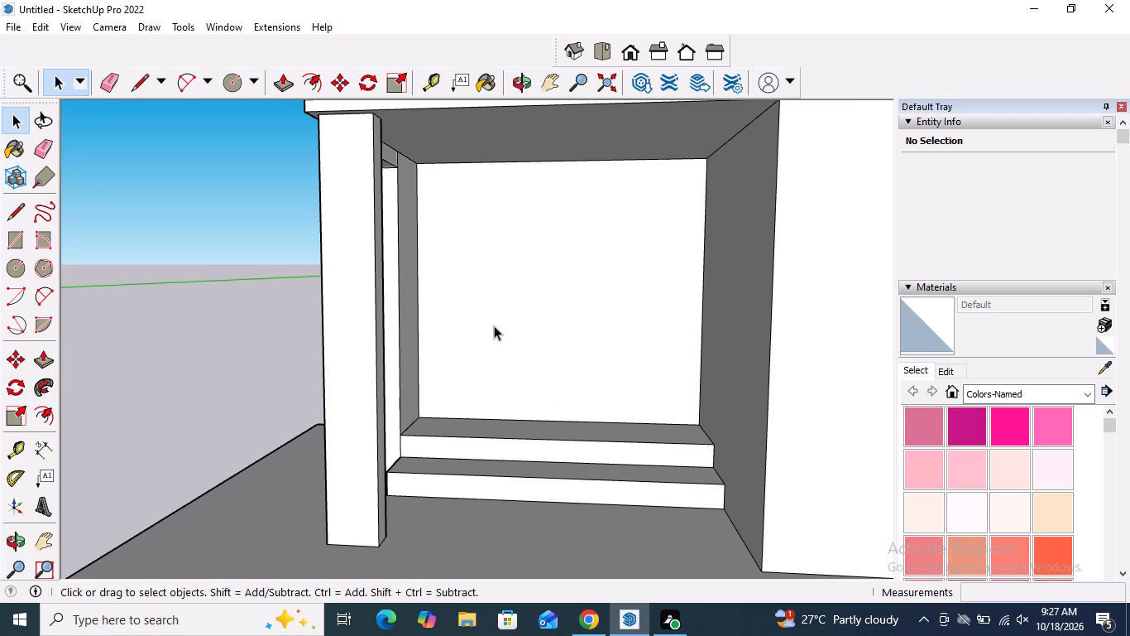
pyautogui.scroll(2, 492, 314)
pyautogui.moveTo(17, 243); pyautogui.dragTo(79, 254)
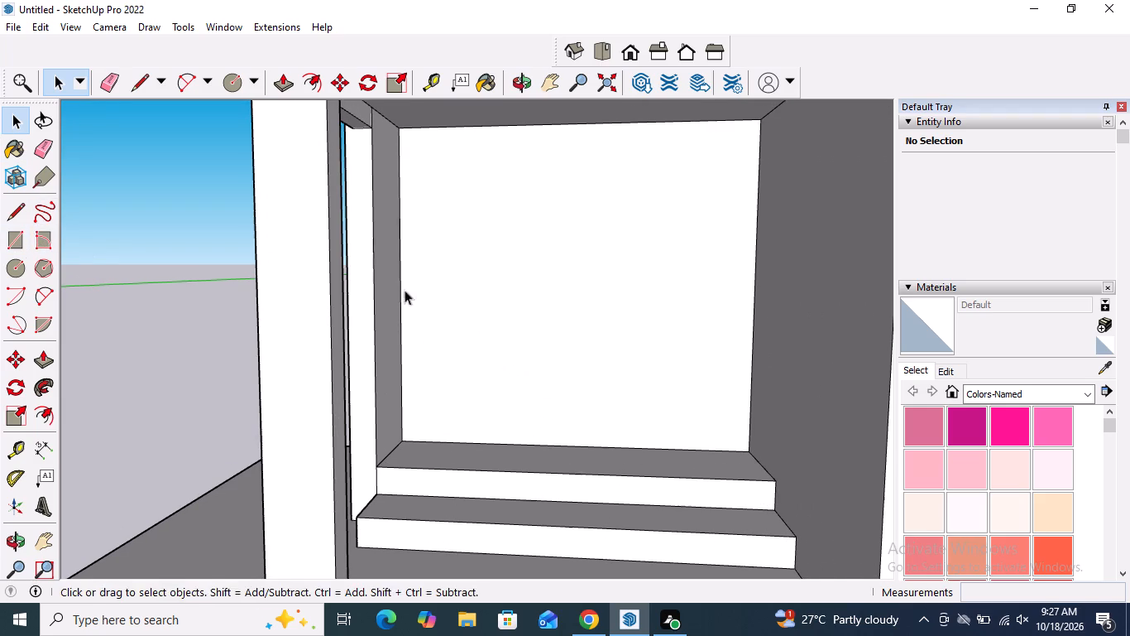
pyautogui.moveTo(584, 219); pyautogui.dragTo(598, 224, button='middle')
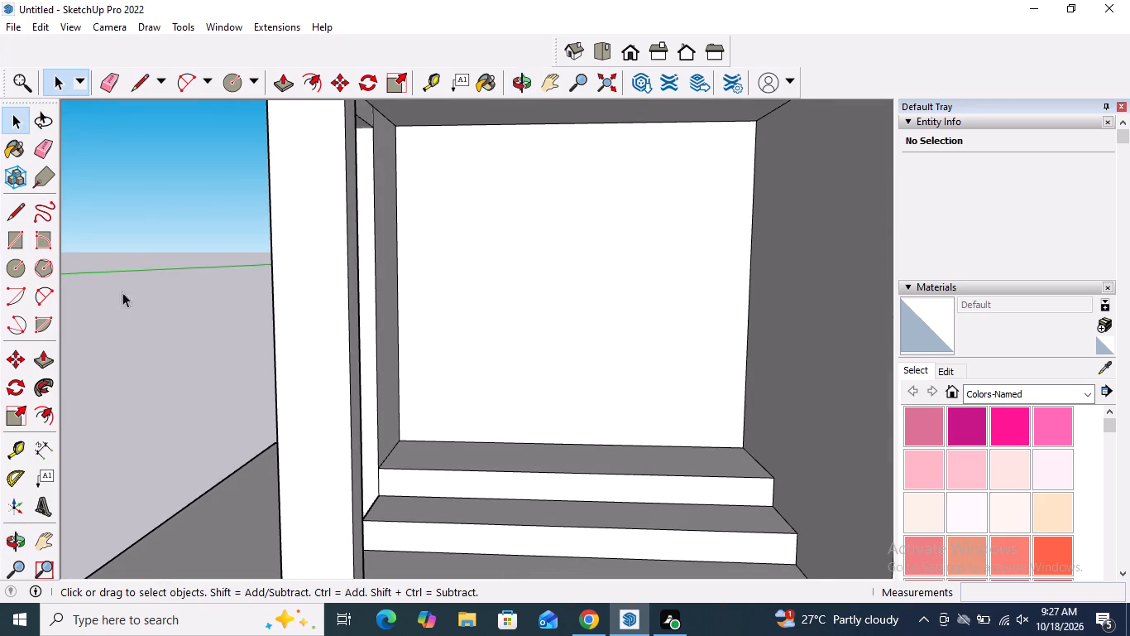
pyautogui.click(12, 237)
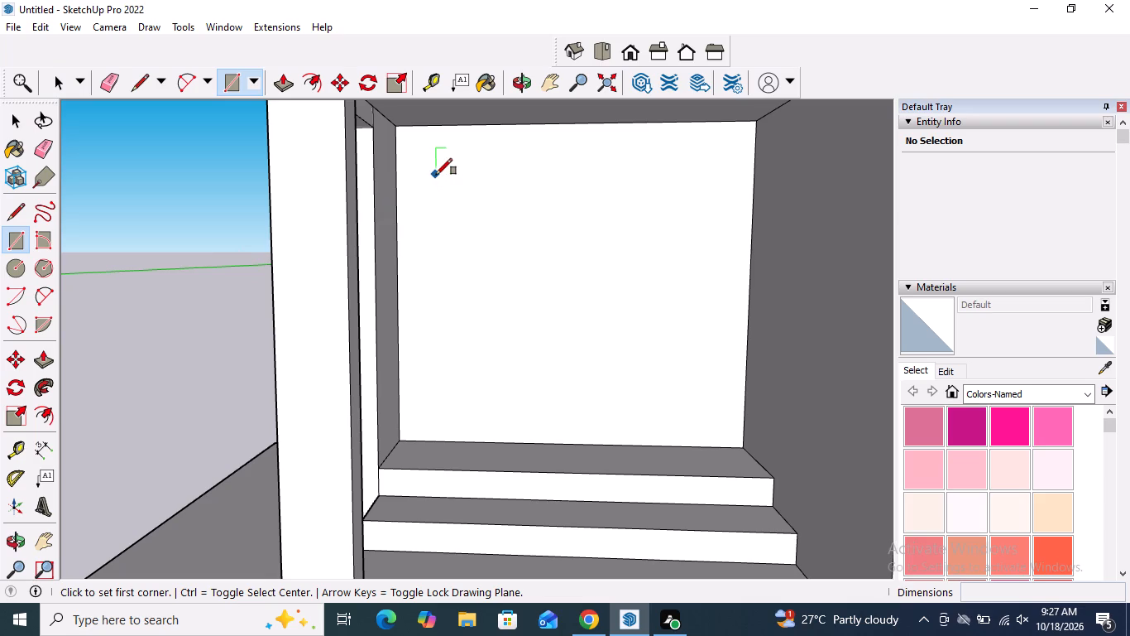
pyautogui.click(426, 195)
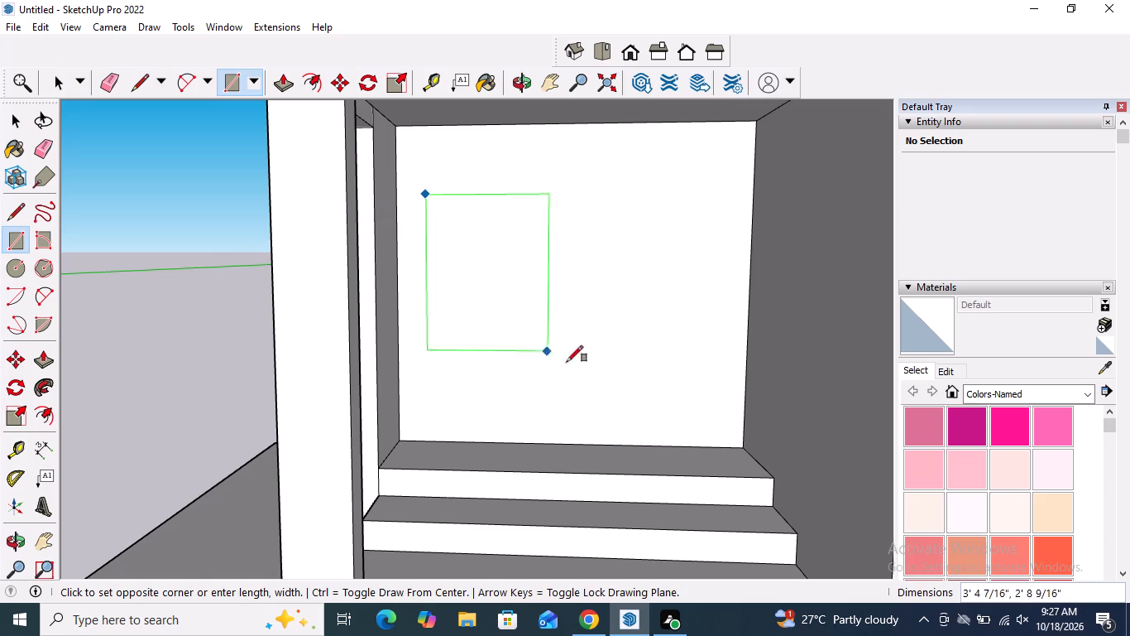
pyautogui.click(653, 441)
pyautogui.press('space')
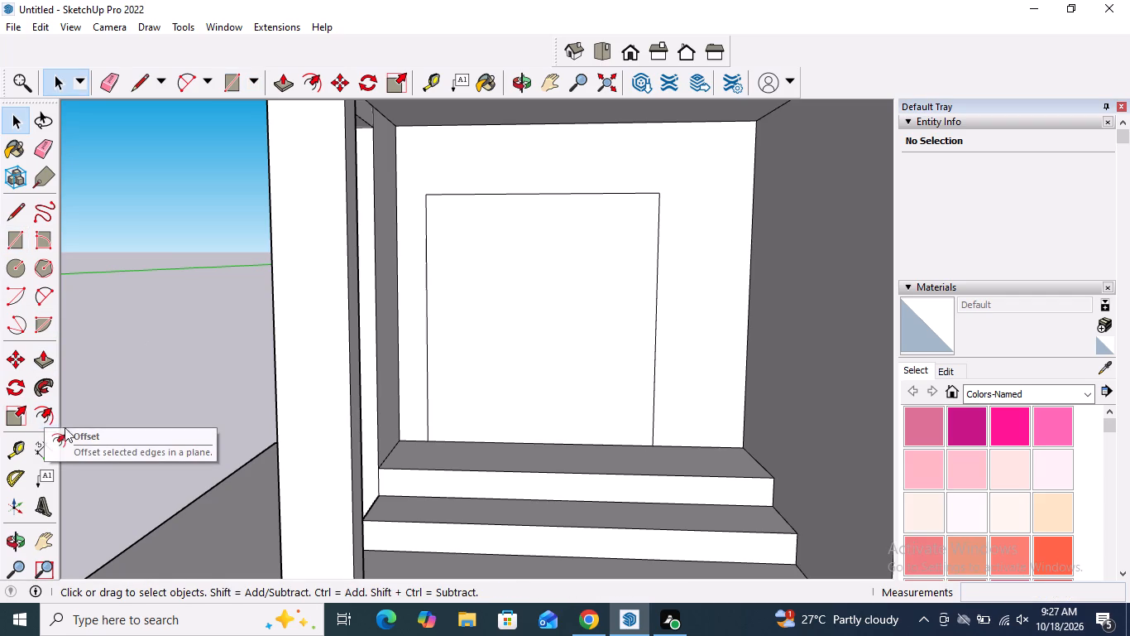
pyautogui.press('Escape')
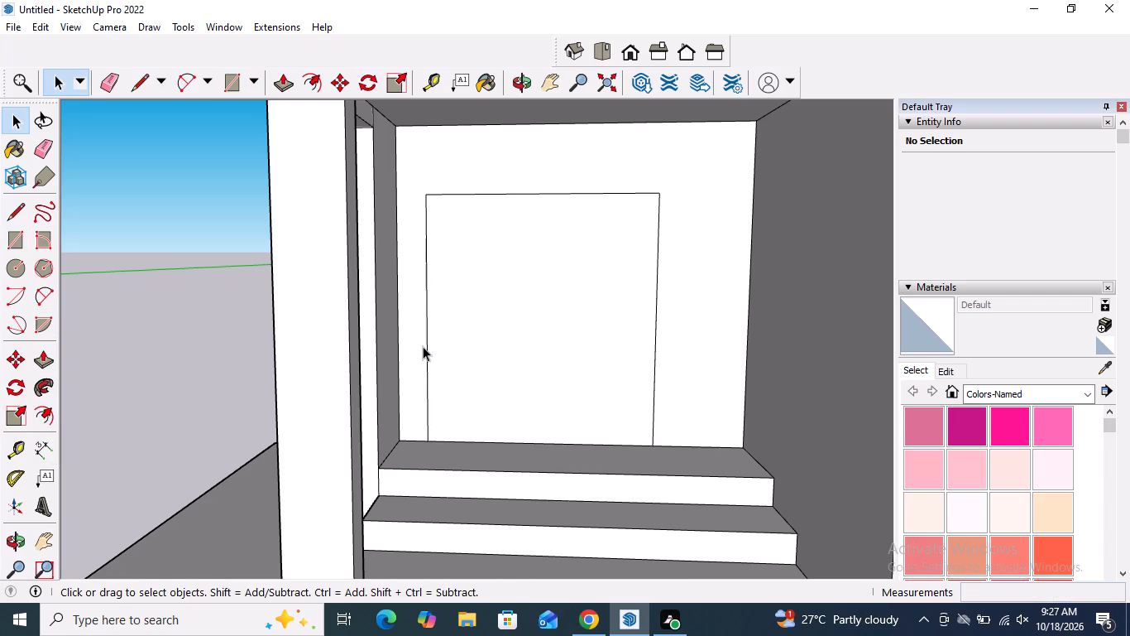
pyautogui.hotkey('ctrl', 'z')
# Draw a vertical line about 6' 9 1/4" long on the short side wall near the back wall, from ceiling to upper step.
pyautogui.moveTo(414, 353); pyautogui.dragTo(326, 369, button='middle')
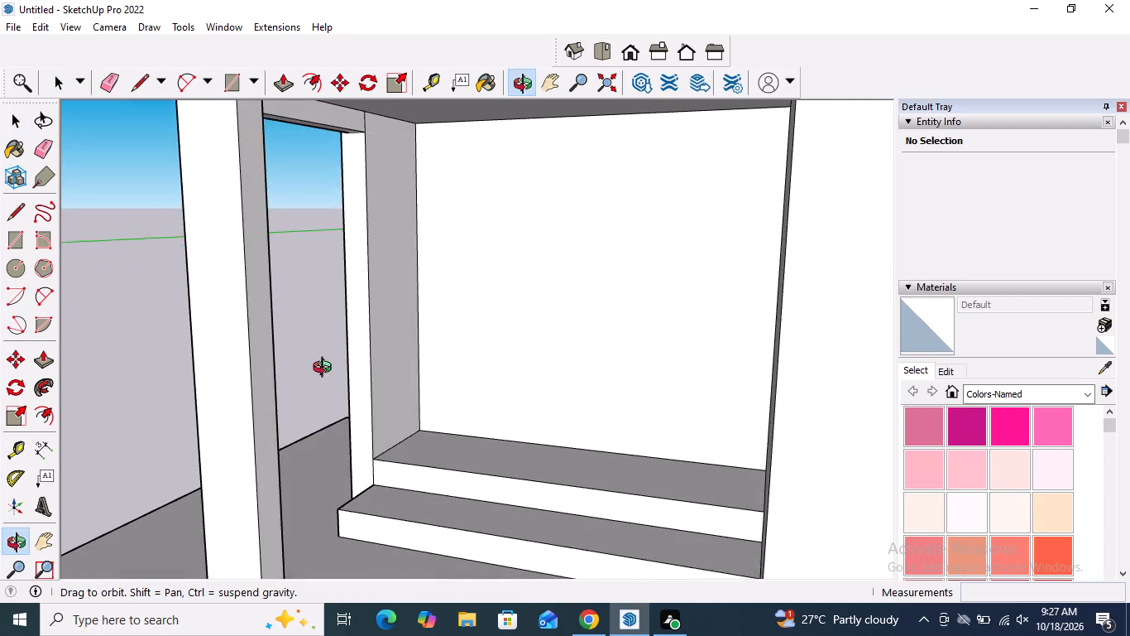
pyautogui.moveTo(326, 369); pyautogui.dragTo(318, 352, button='middle')
pyautogui.click(14, 217)
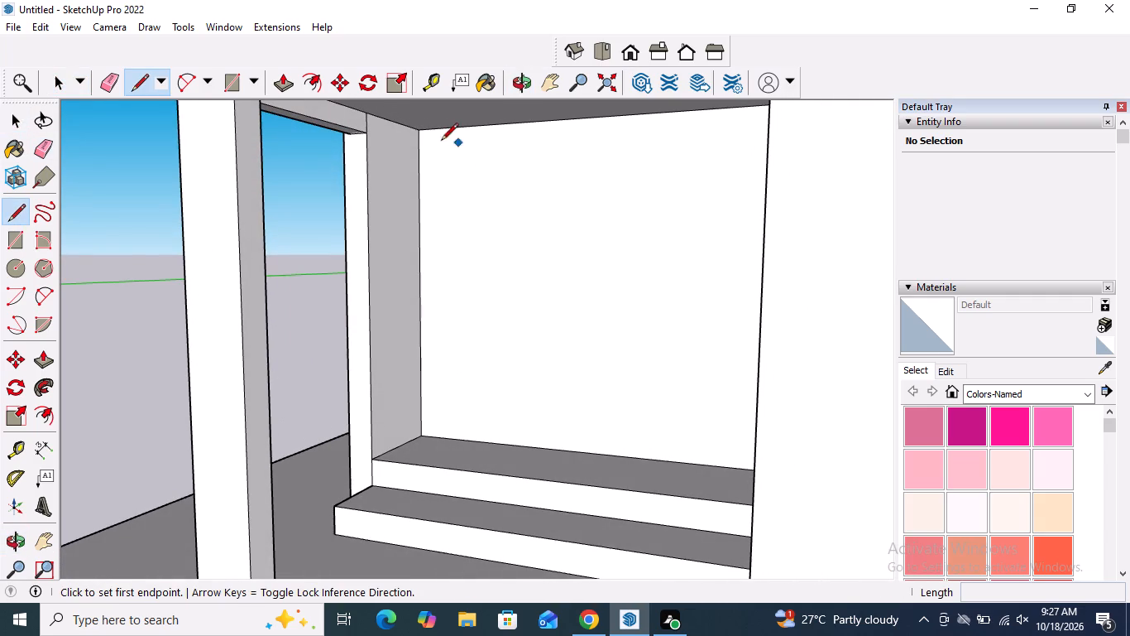
pyautogui.scroll(2, 438, 140)
pyautogui.click(403, 126)
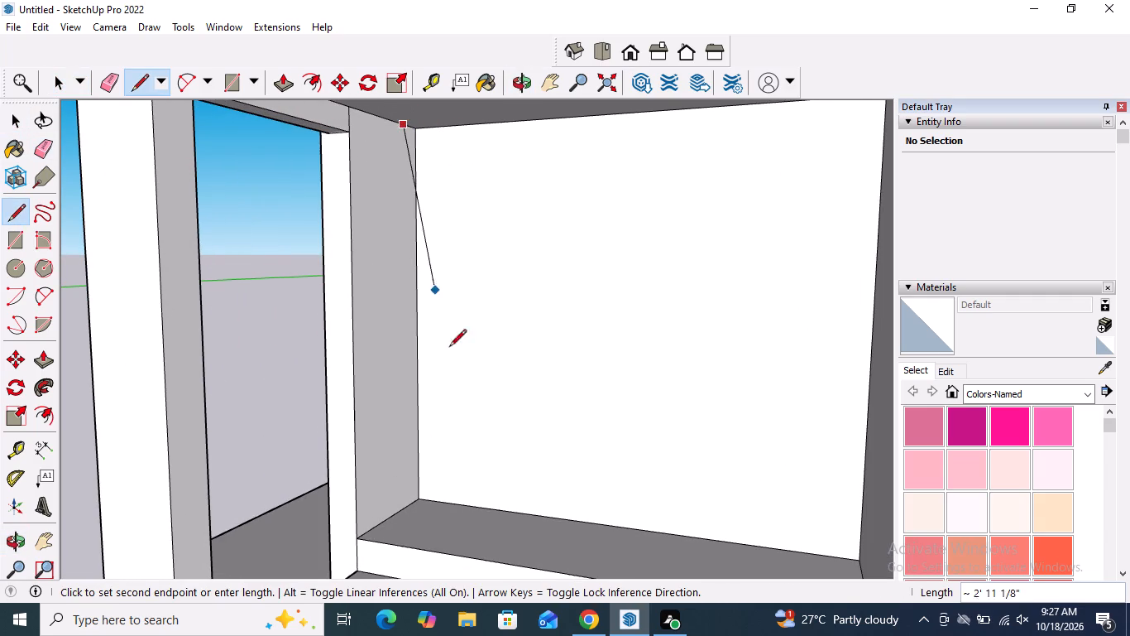
pyautogui.click(404, 506)
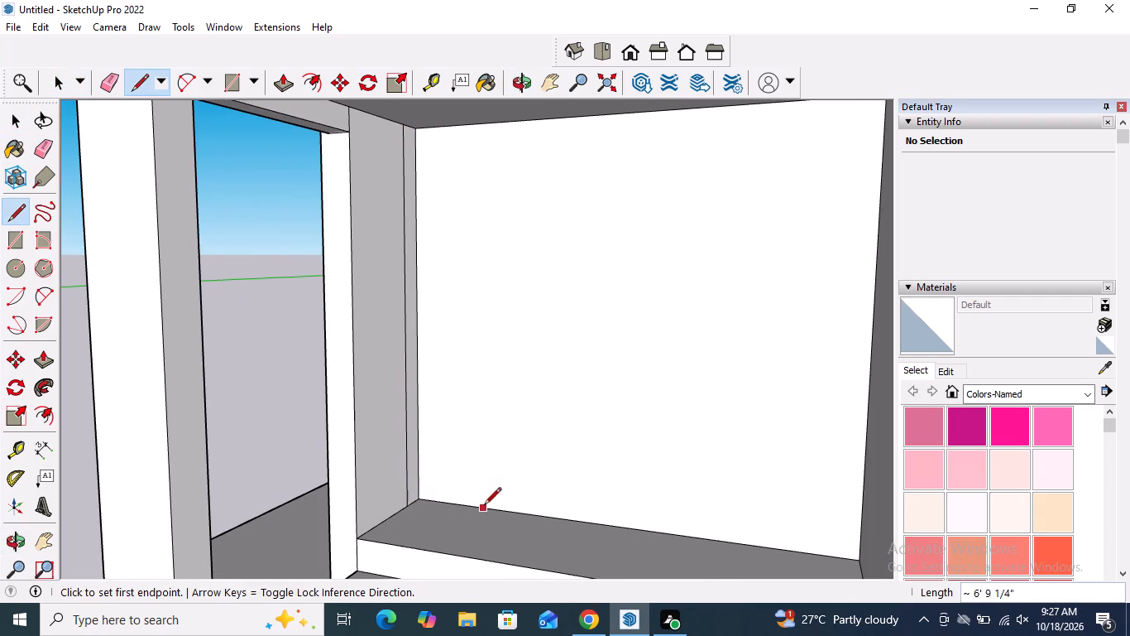
pyautogui.press('space')
# Pull the narrow strip of the short side wall beside the back wall out about 9 3/16" to form a pilaster.
pyautogui.click(33, 357)
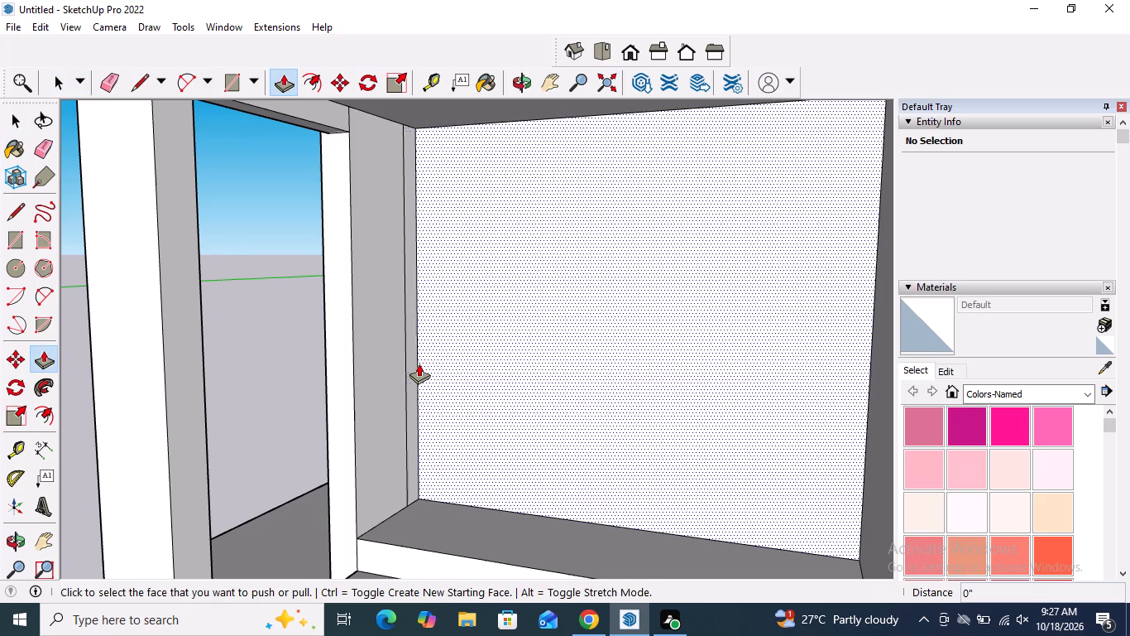
pyautogui.click(411, 364)
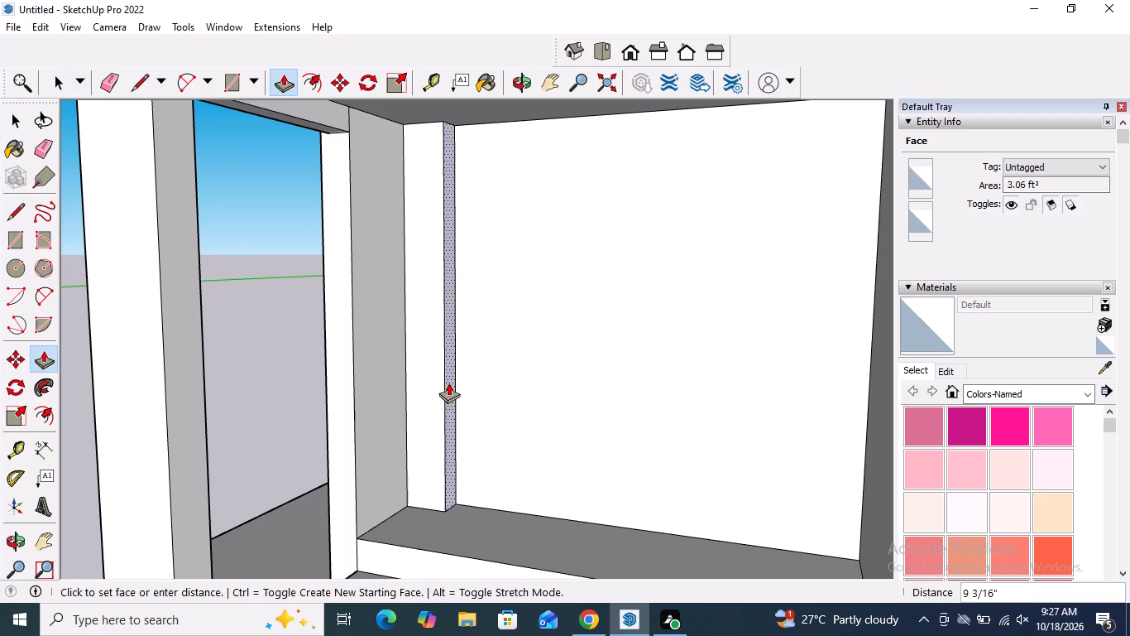
pyautogui.click(448, 383)
pyautogui.moveTo(561, 451); pyautogui.dragTo(647, 436, button='middle')
pyautogui.press('space')
# Push the front face of the new pilaster slightly toward the recess back wall to make it thinner.
pyautogui.moveTo(644, 436); pyautogui.dragTo(584, 437, button='middle')
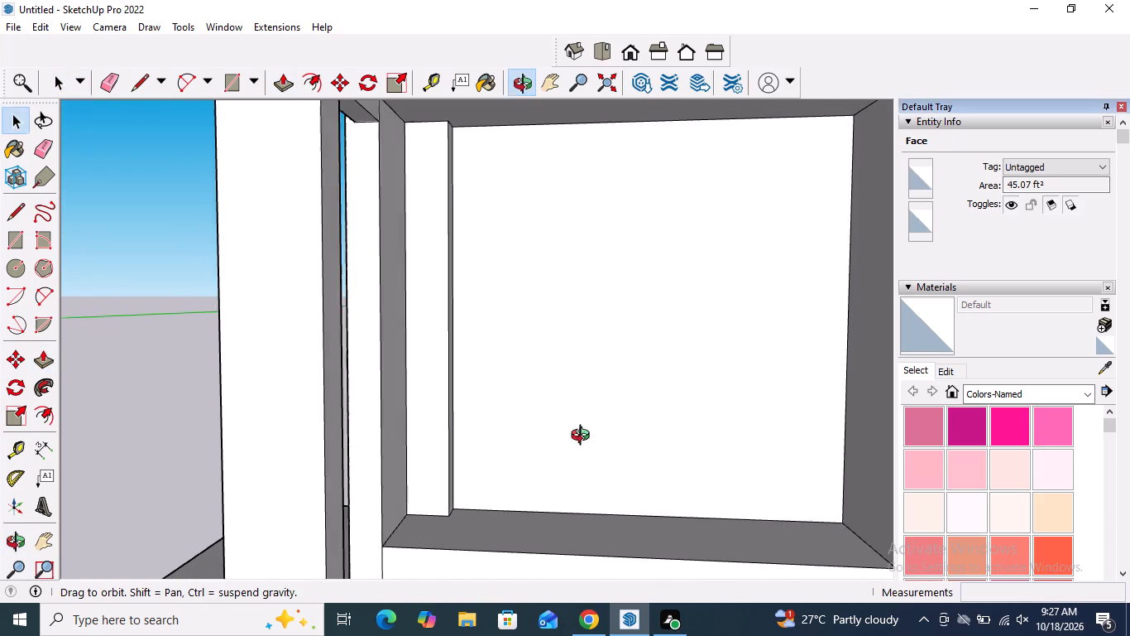
pyautogui.moveTo(584, 437); pyautogui.dragTo(530, 422, button='middle')
pyautogui.scroll(3, 468, 383)
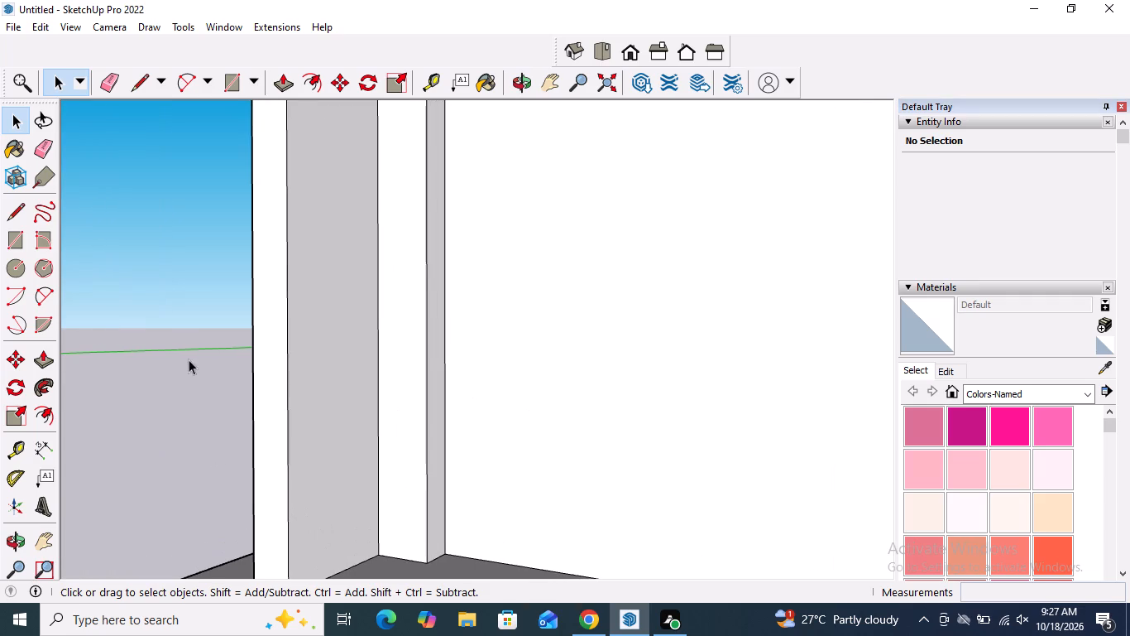
pyautogui.click(52, 369)
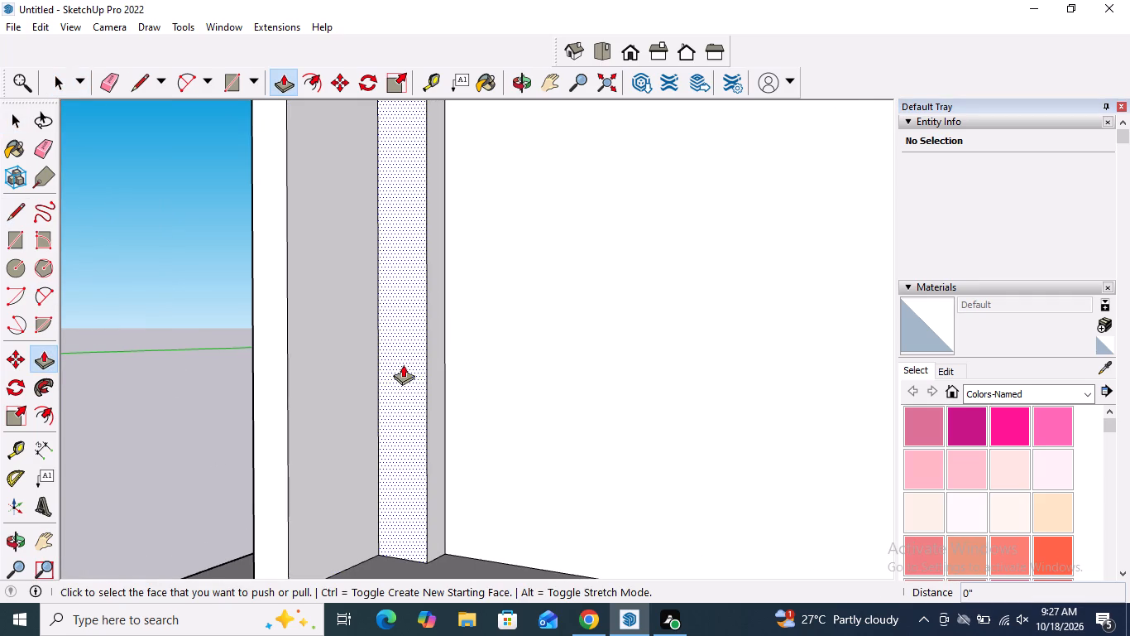
pyautogui.click(403, 364)
pyautogui.click(406, 361)
pyautogui.press('space')
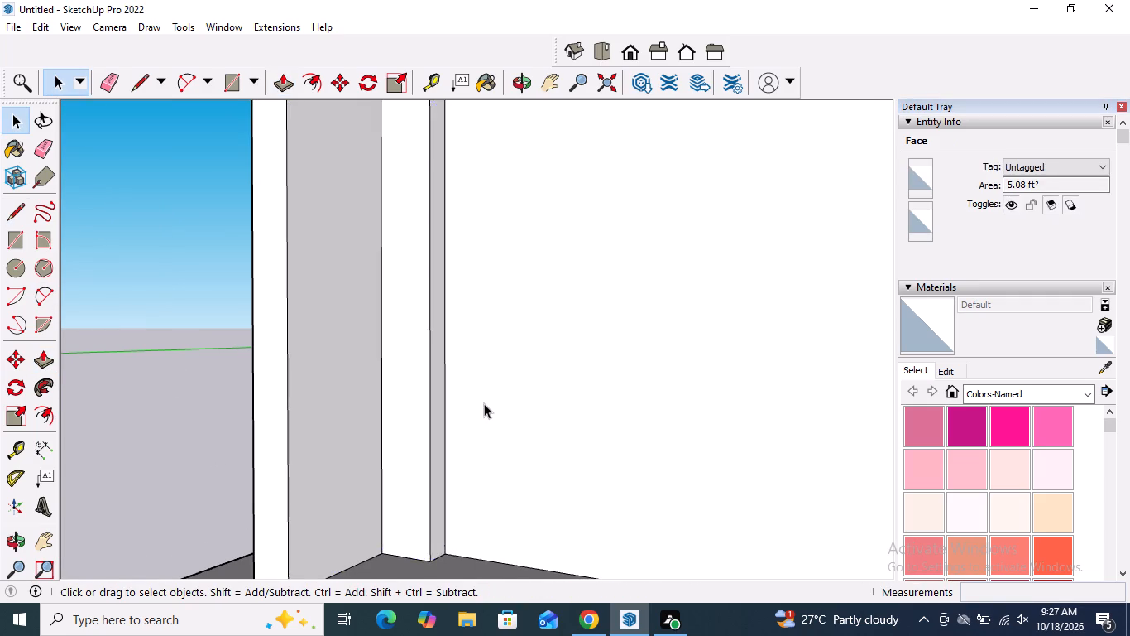
# Draw a door rectangle about 5' 2 13/16" high by 4' 3 7/16" wide on the recess back wall, standing on the upper step.
pyautogui.scroll(-9, 484, 402)
pyautogui.moveTo(499, 415); pyautogui.dragTo(610, 405, button='middle')
pyautogui.scroll(2, 610, 385)
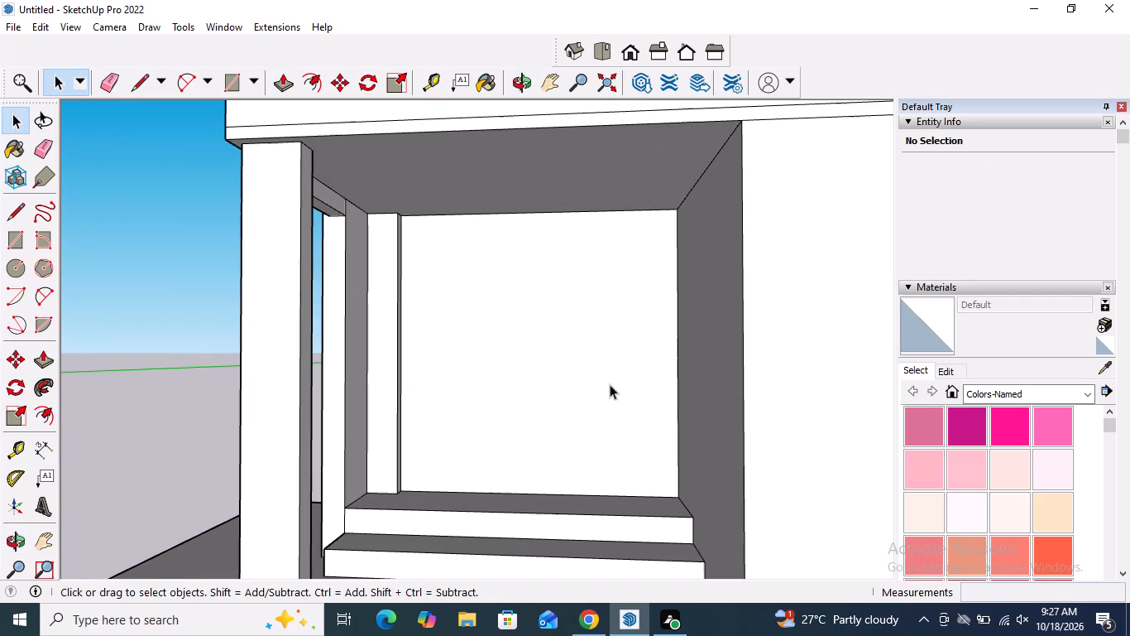
pyautogui.click(12, 234)
pyautogui.moveTo(570, 344); pyautogui.dragTo(585, 374, button='middle')
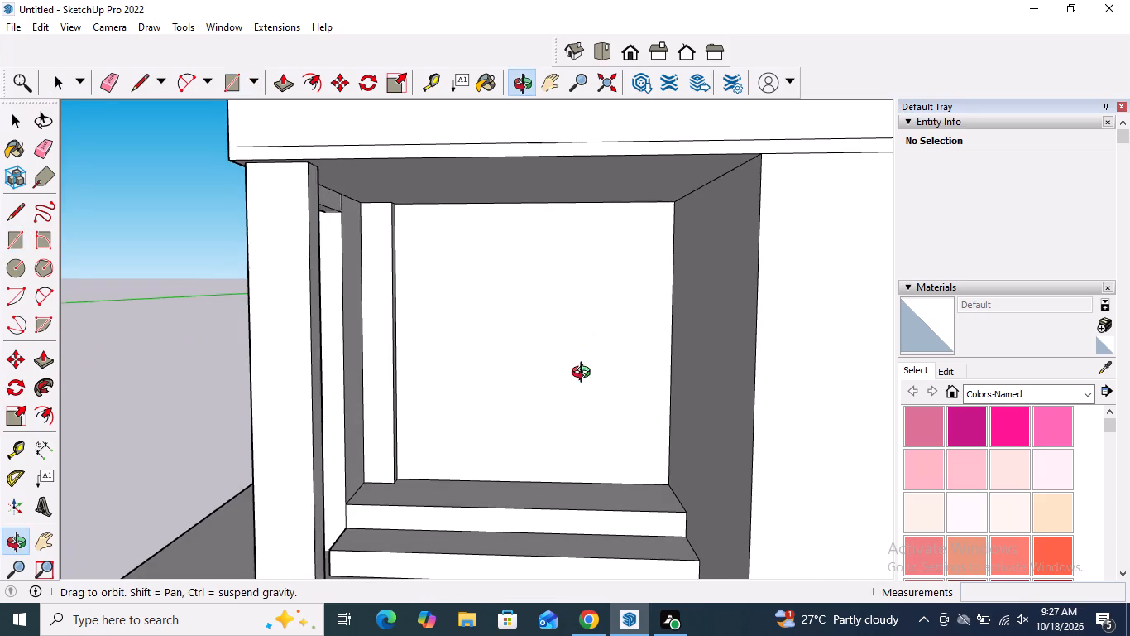
pyautogui.moveTo(585, 374); pyautogui.dragTo(585, 376, button='middle')
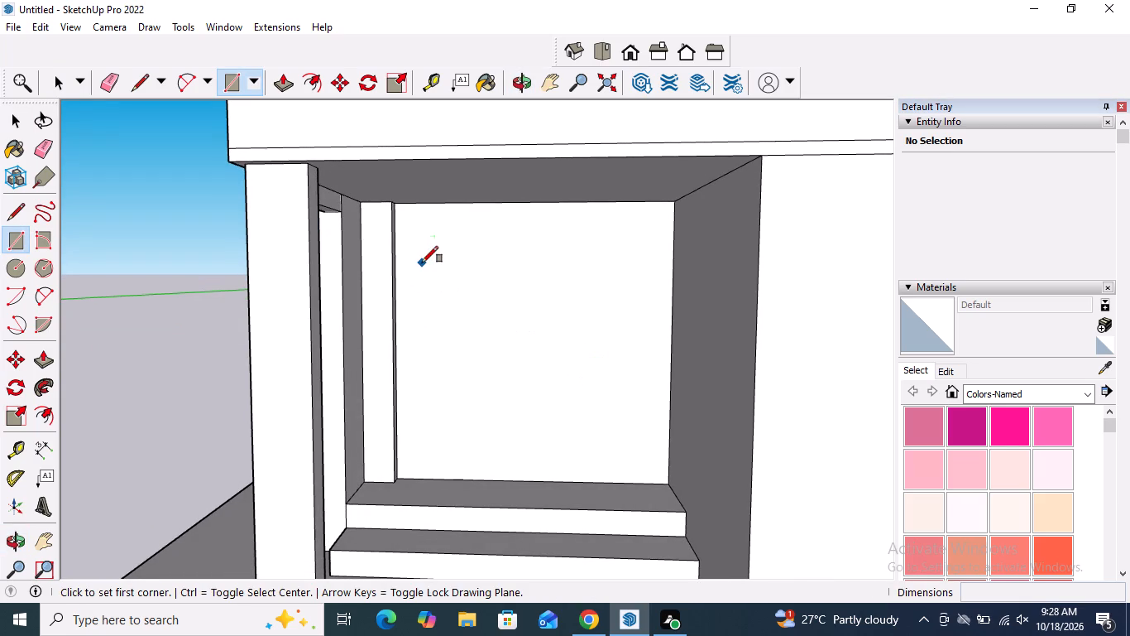
pyautogui.click(421, 267)
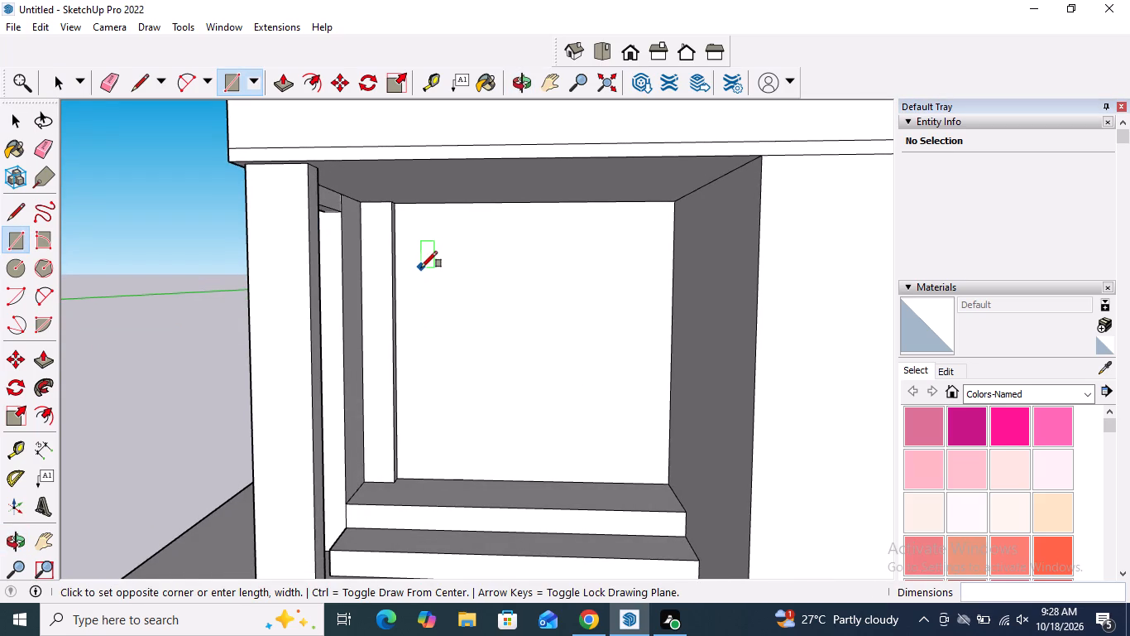
pyautogui.click(596, 479)
pyautogui.press('space')
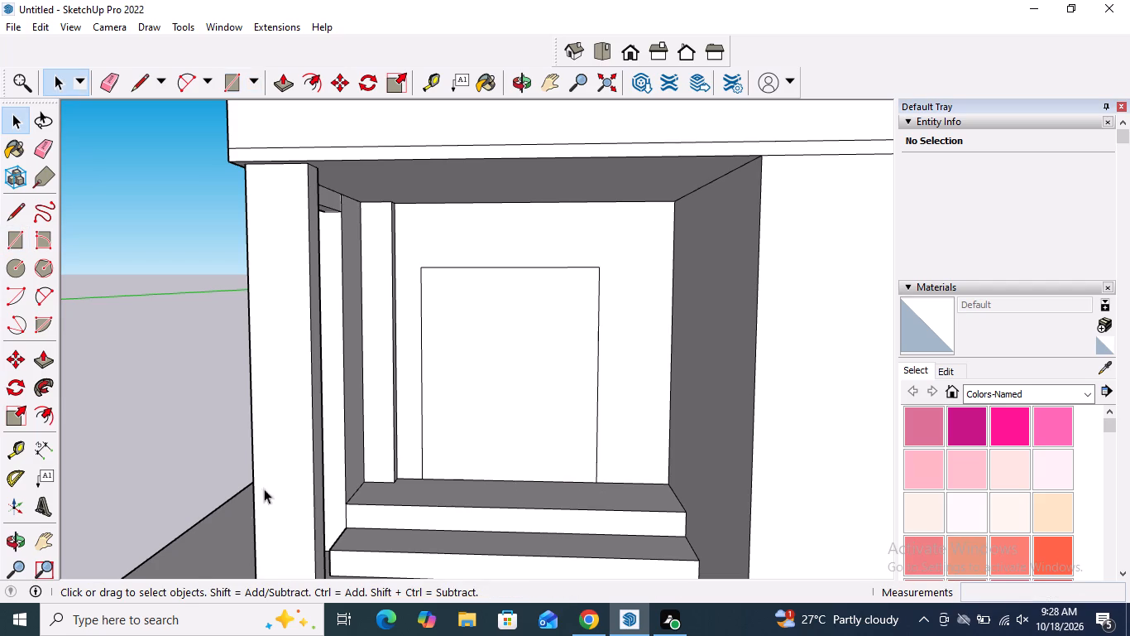
# Offset the door rectangle's outline inward about 2 7/16" to form a frame border.
pyautogui.click(48, 413)
pyautogui.click(479, 373)
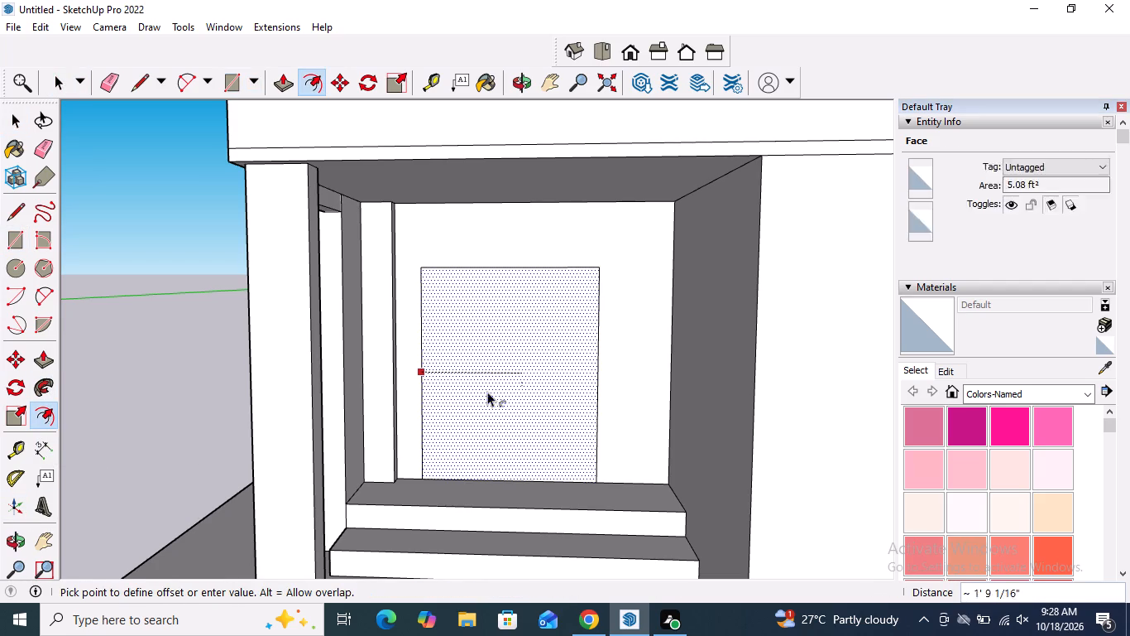
pyautogui.click(430, 405)
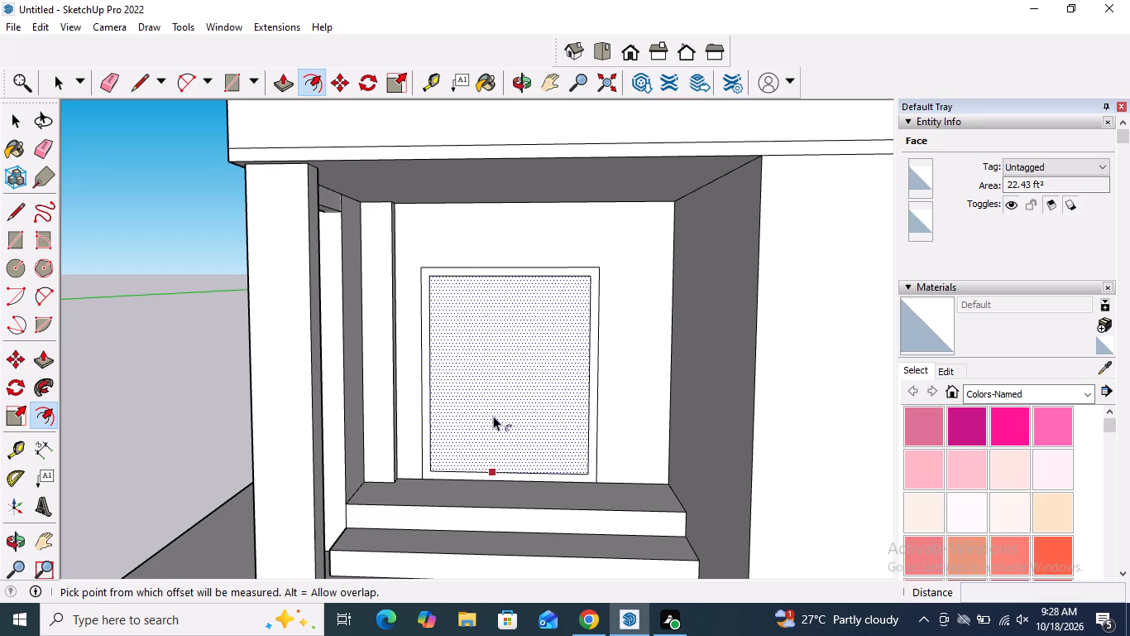
pyautogui.press('space')
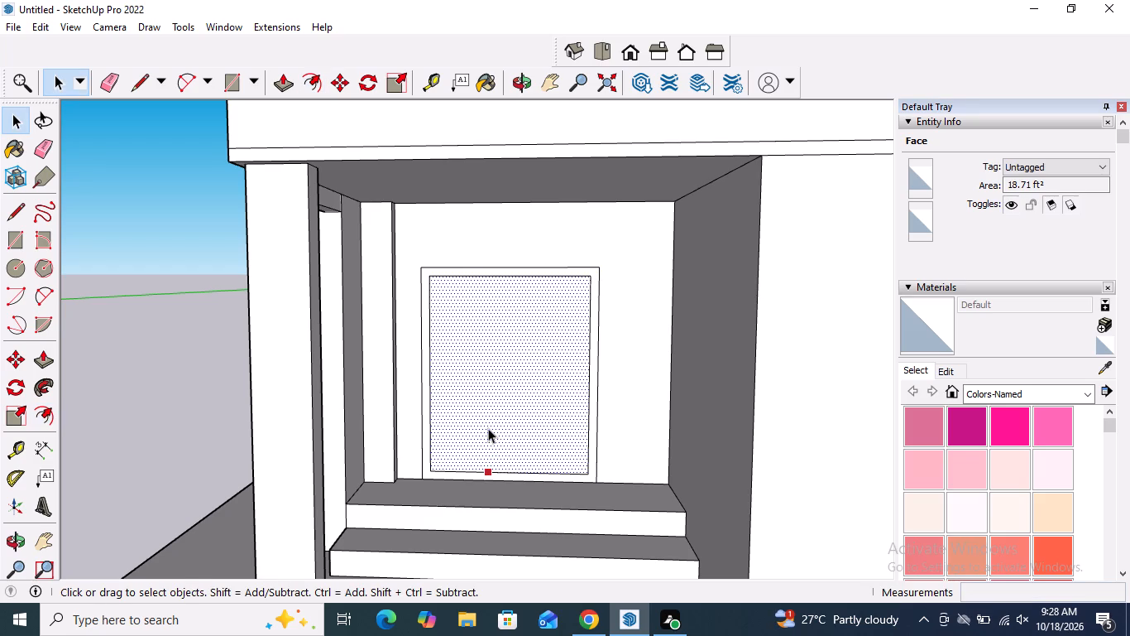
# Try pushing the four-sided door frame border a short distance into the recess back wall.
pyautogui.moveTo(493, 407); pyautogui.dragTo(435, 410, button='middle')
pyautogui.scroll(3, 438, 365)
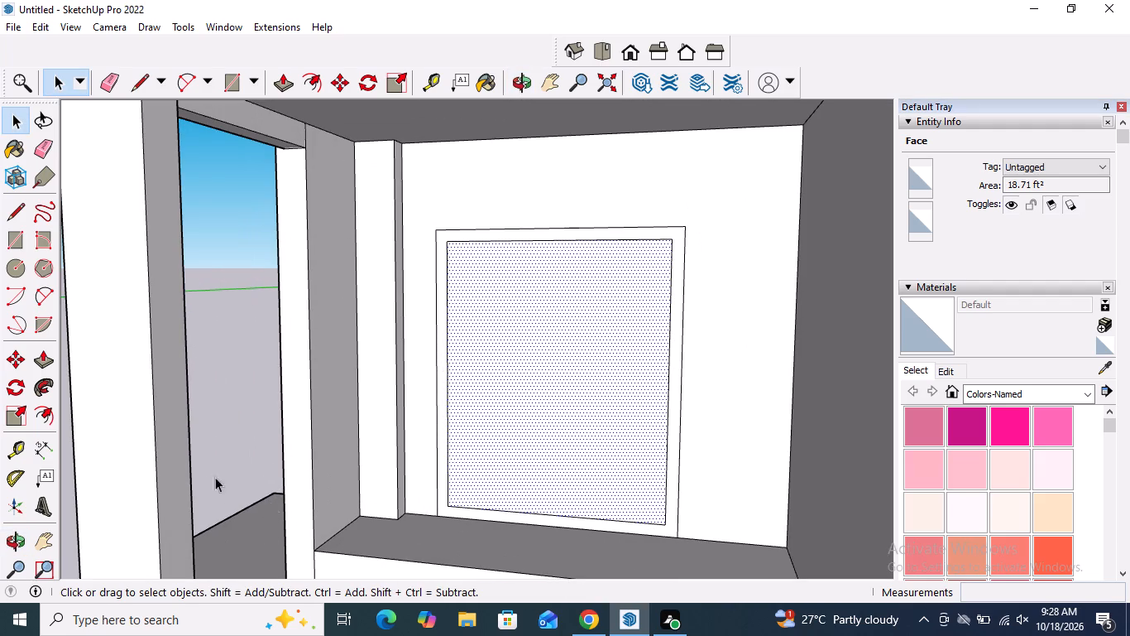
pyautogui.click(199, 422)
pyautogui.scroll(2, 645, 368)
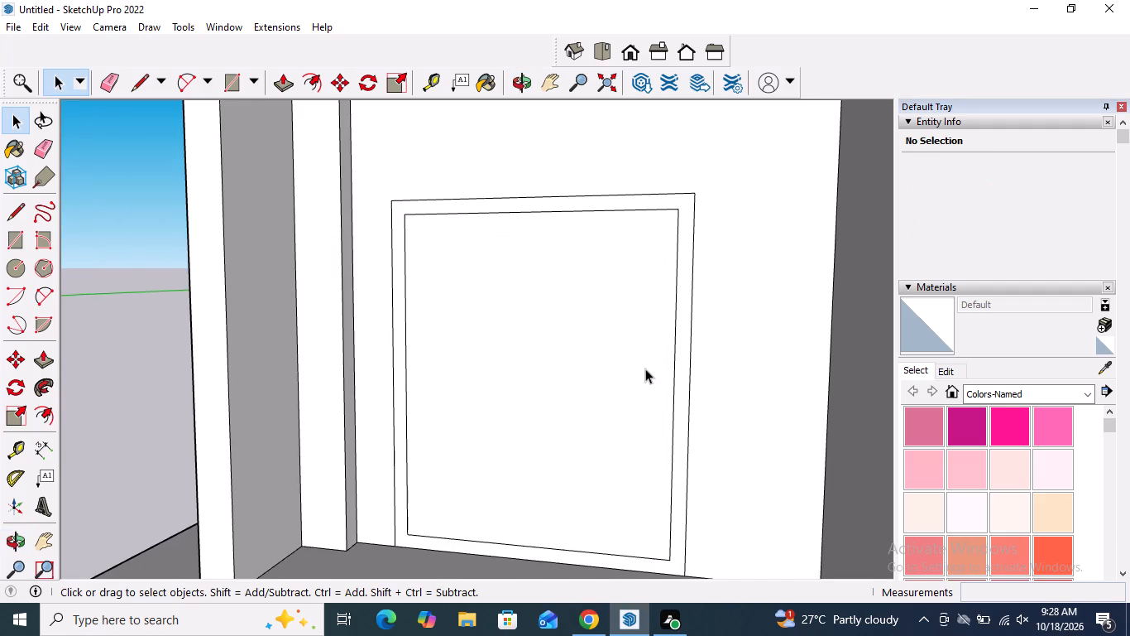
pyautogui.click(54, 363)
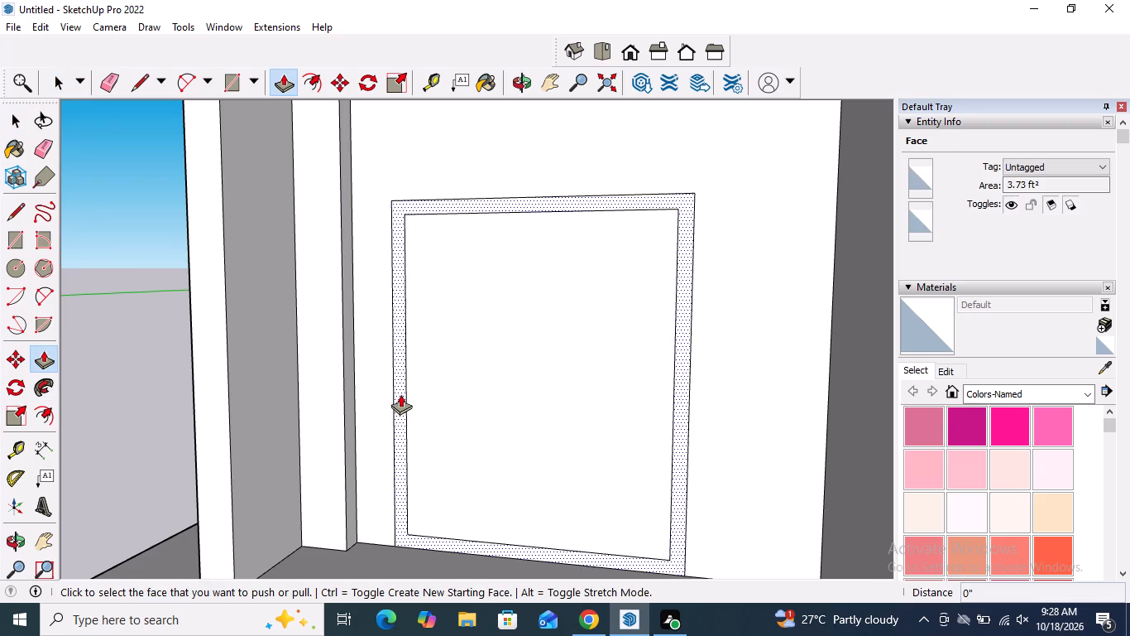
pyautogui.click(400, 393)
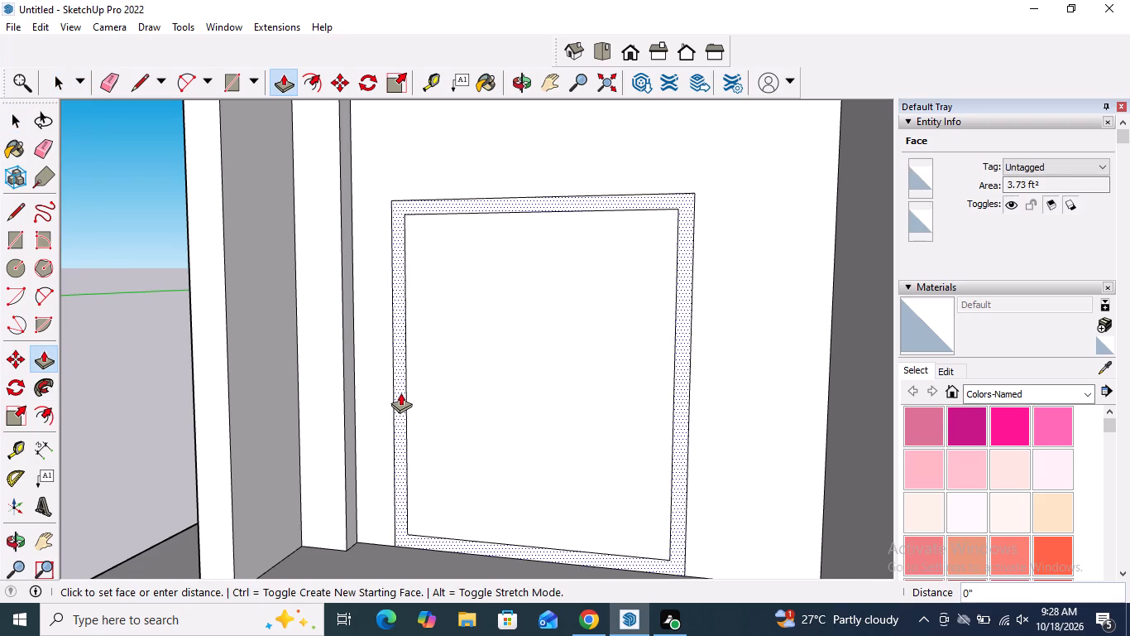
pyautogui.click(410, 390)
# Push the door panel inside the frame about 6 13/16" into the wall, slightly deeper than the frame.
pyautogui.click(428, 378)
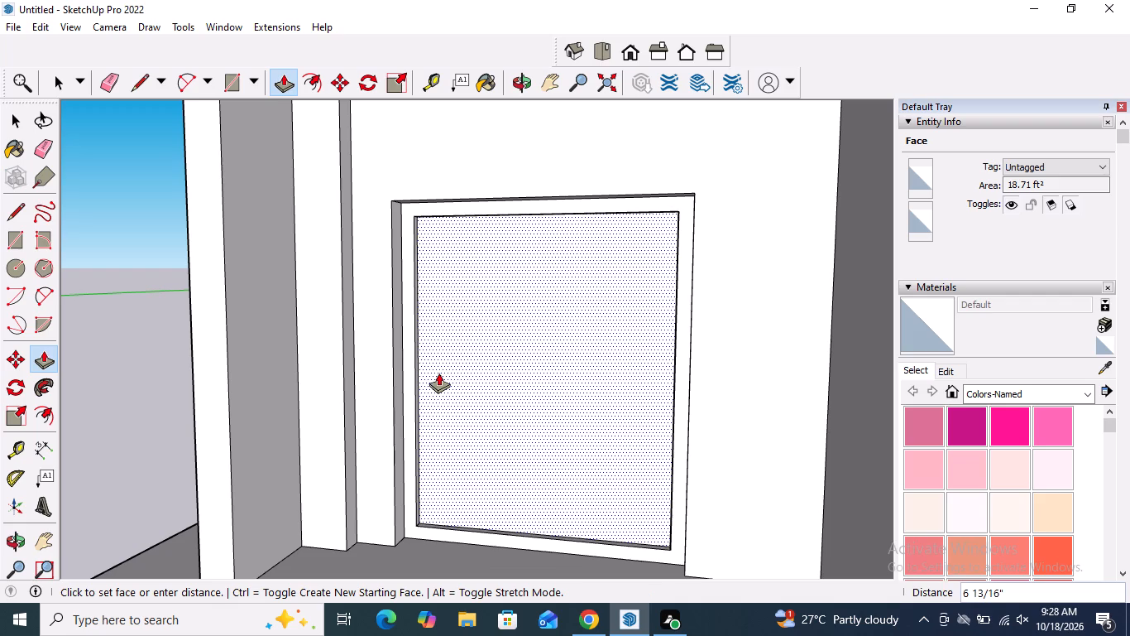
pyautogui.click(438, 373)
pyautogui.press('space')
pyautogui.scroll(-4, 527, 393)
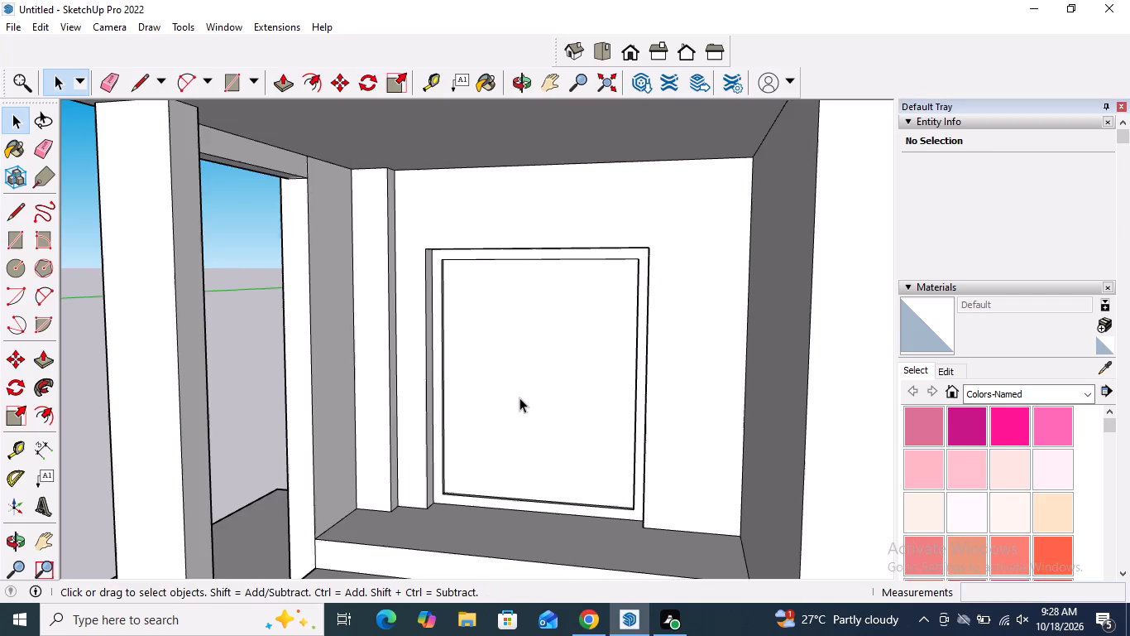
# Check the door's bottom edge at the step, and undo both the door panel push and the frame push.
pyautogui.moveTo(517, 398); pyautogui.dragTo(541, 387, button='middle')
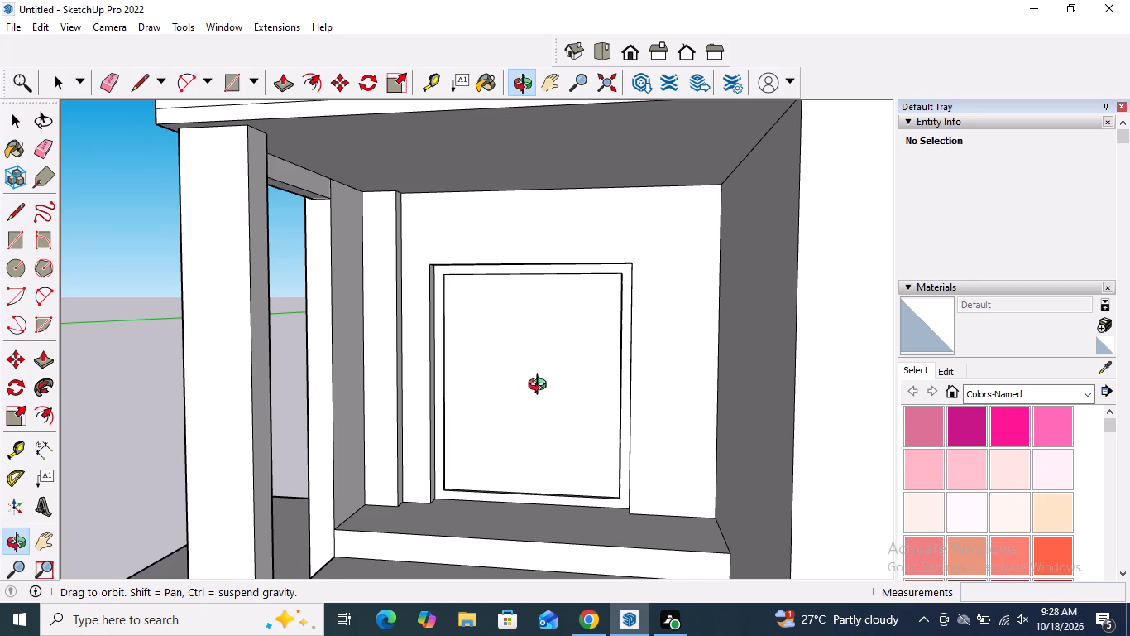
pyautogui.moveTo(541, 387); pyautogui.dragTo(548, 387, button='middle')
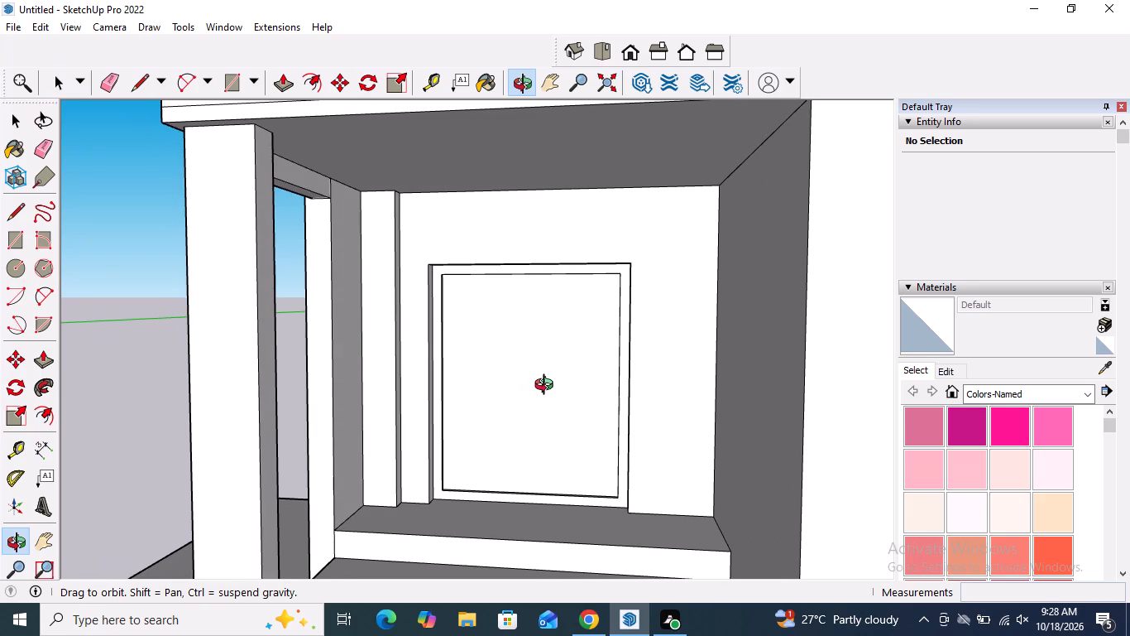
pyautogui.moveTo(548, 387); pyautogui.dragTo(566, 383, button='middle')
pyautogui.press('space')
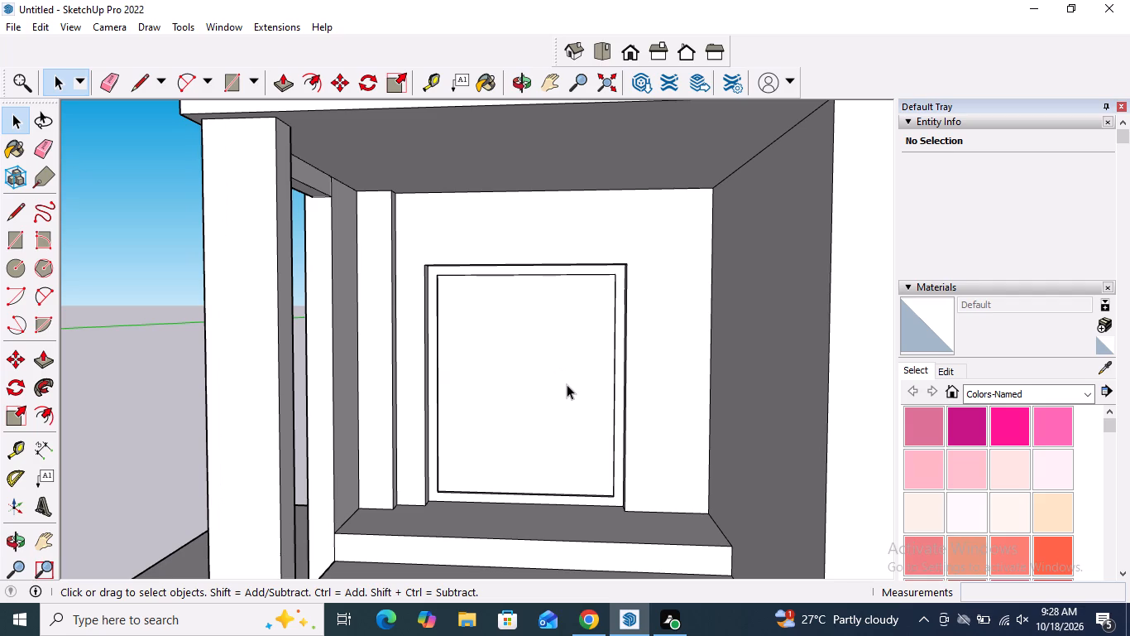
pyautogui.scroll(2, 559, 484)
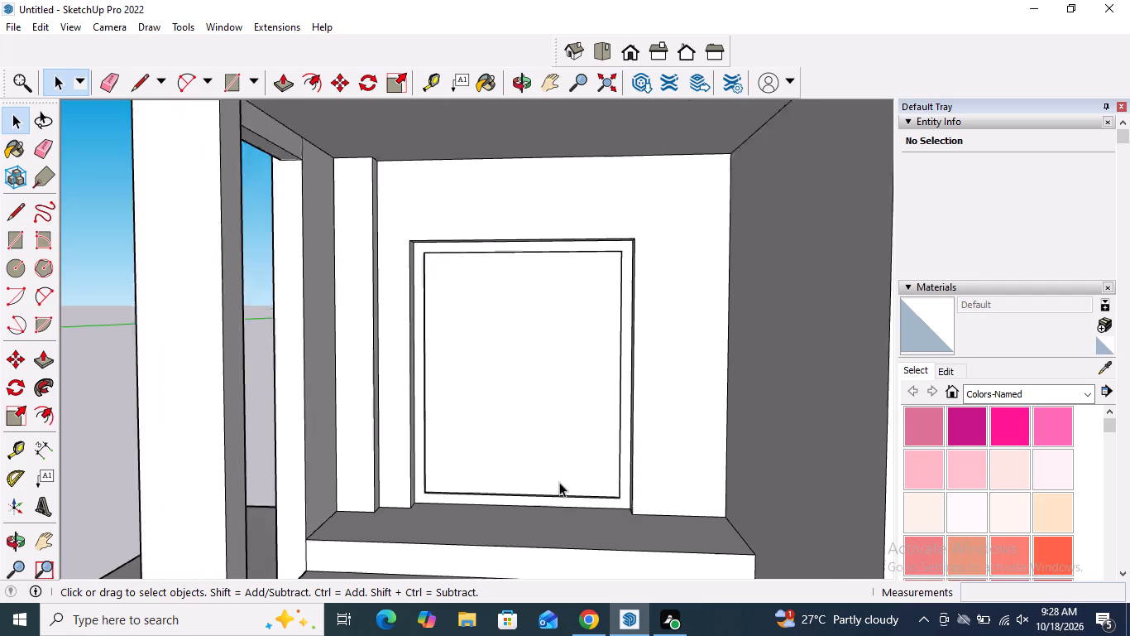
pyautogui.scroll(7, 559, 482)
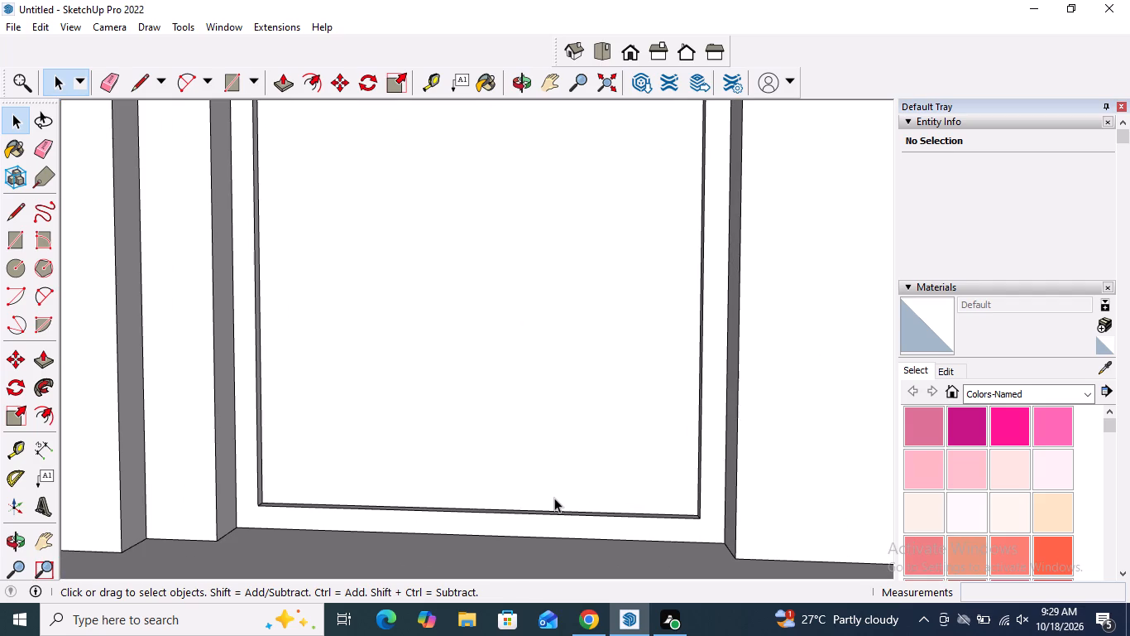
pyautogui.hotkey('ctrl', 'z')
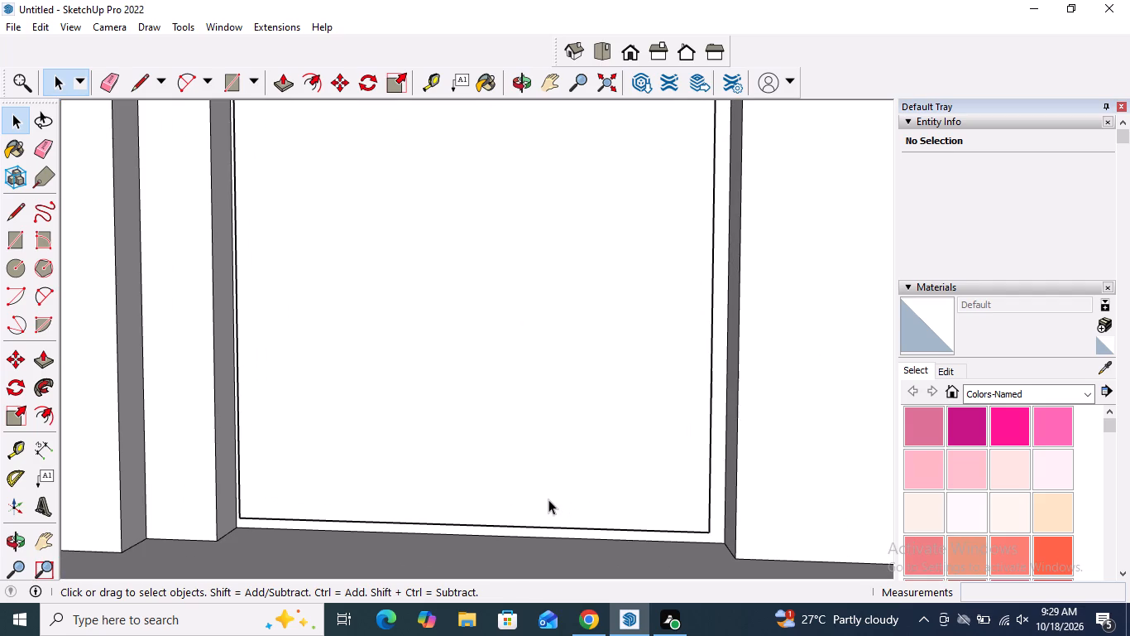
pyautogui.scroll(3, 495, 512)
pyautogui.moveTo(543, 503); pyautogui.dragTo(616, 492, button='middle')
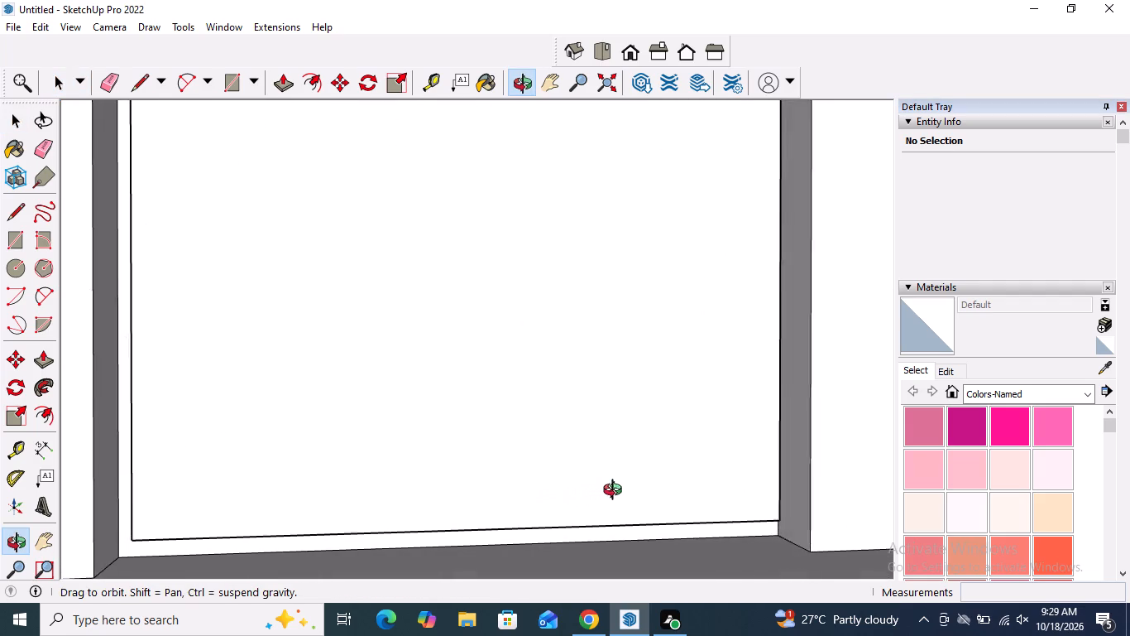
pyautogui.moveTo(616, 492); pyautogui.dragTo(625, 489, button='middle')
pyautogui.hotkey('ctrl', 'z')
# Delete the bottom edge of the inner door rectangle.
pyautogui.scroll(-4, 587, 447)
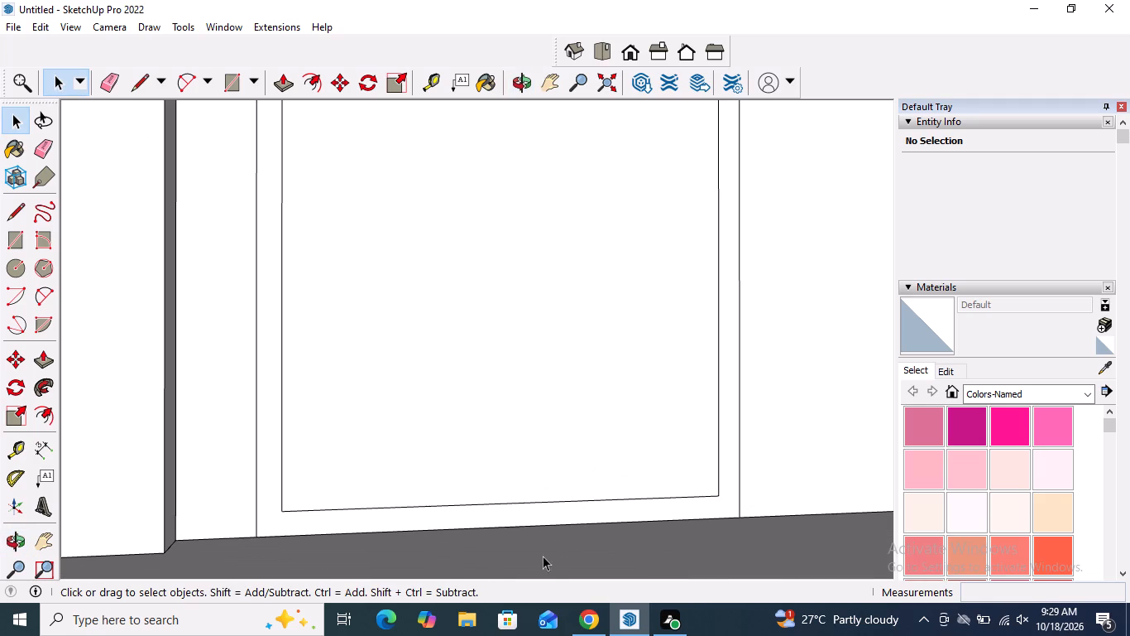
pyautogui.click(501, 501)
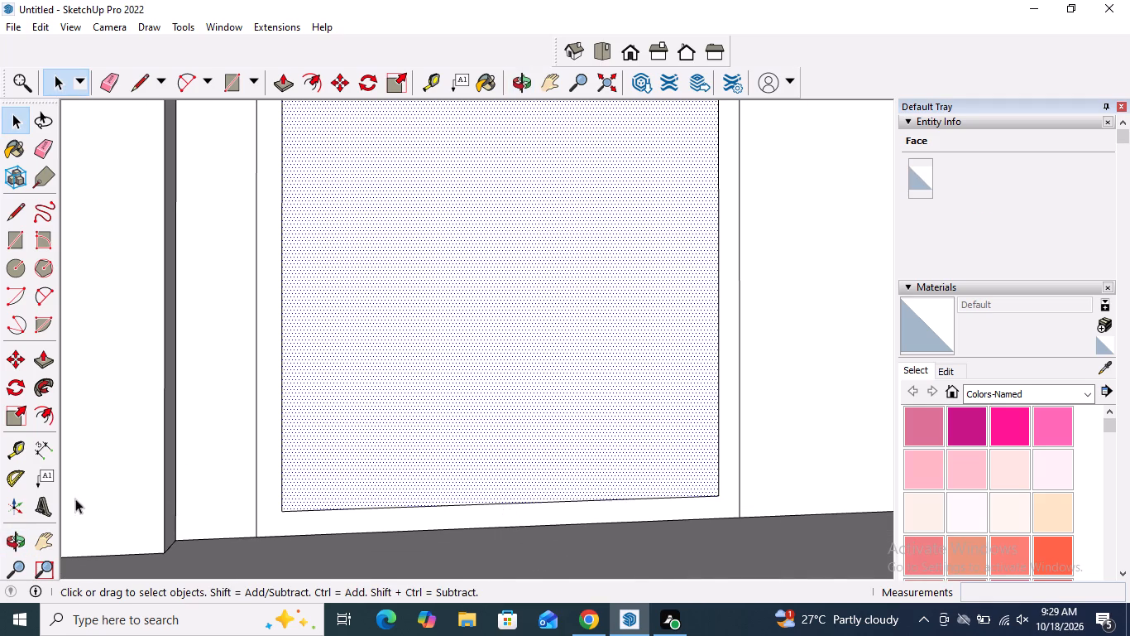
pyautogui.scroll(-12, 336, 486)
pyautogui.click(127, 456)
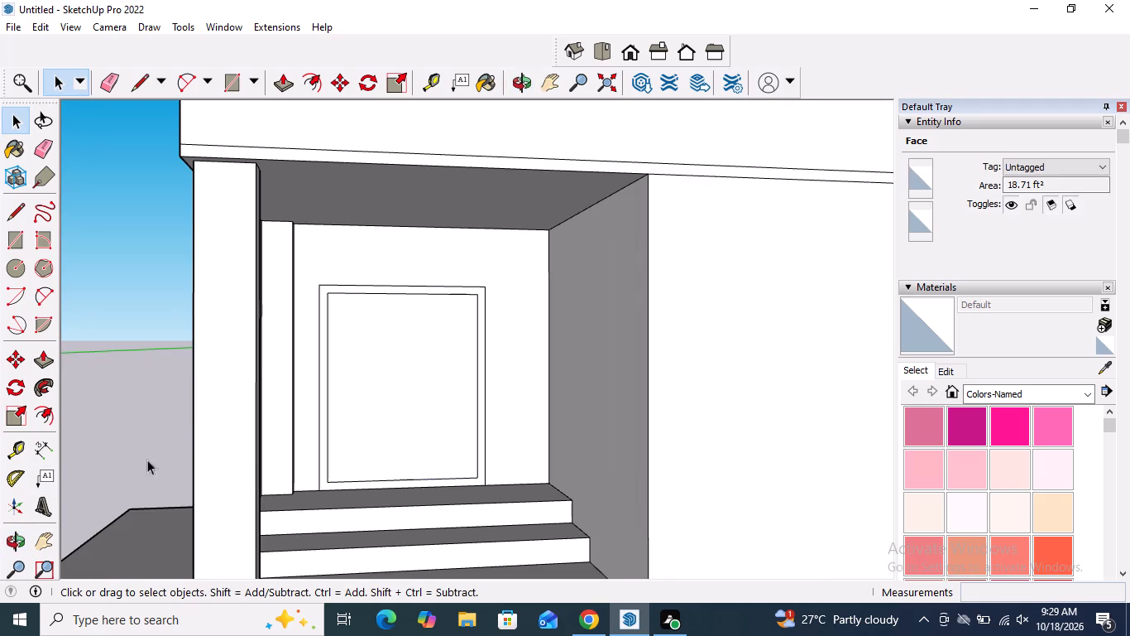
pyautogui.scroll(14, 345, 482)
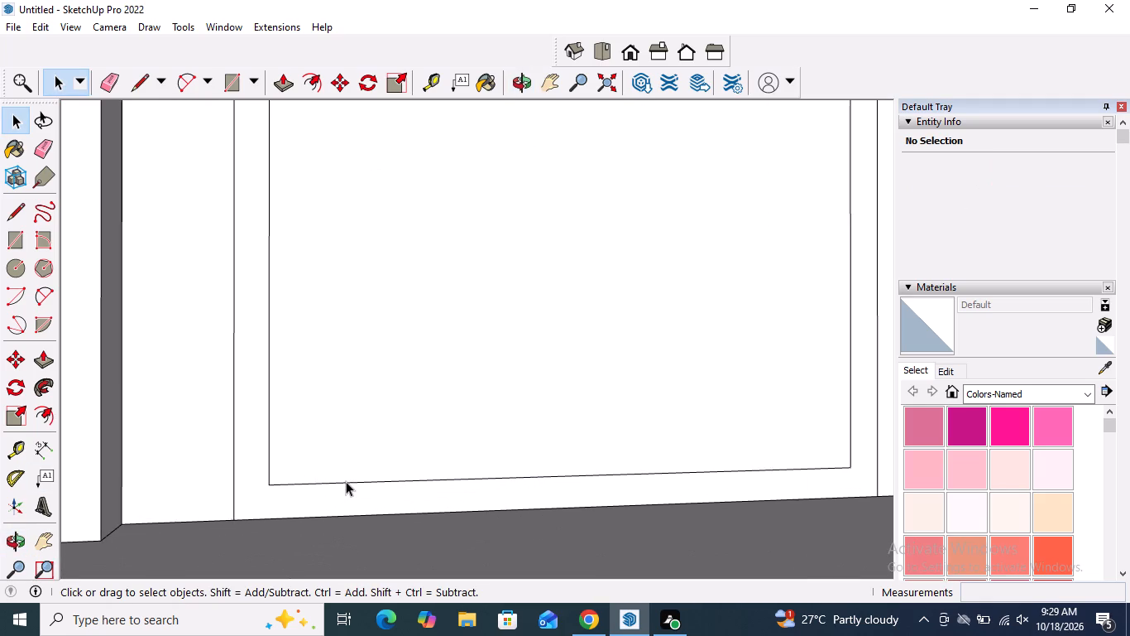
pyautogui.click(346, 481)
pyautogui.press('Delete')
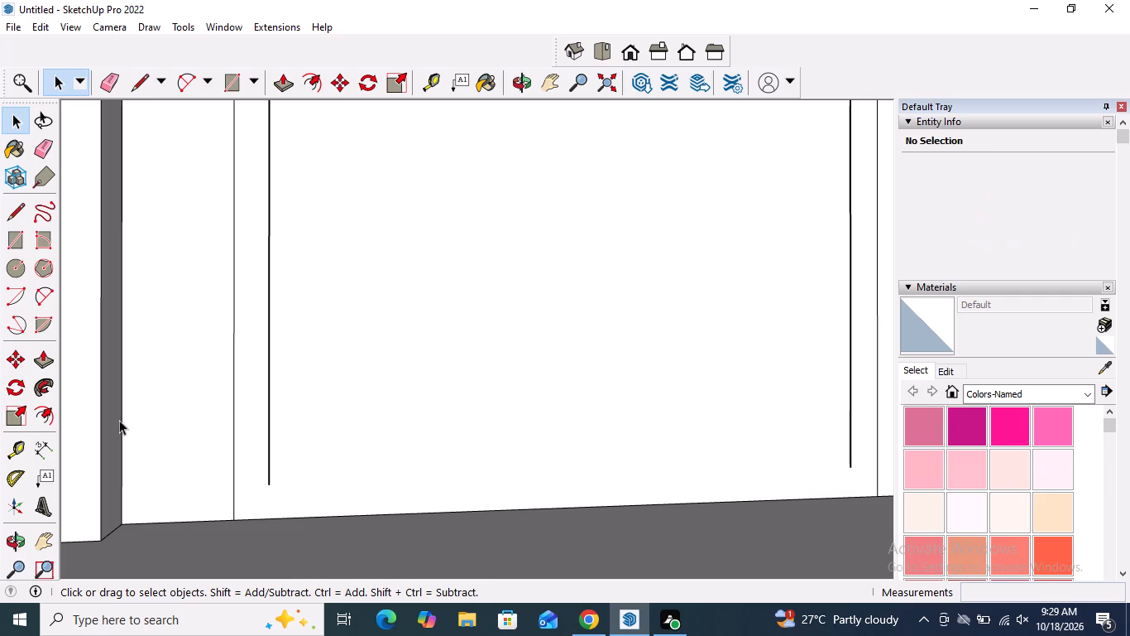
# Extend both inner vertical edges of the door frame down to the upper step with lines about 2 7/16" long.
pyautogui.click(19, 217)
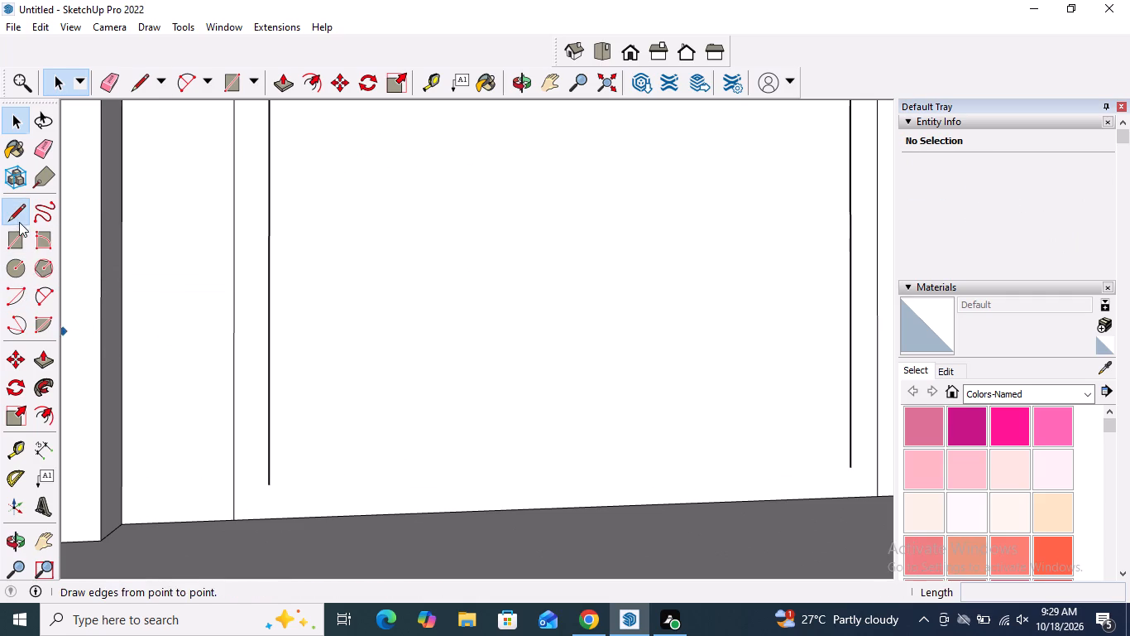
pyautogui.click(267, 486)
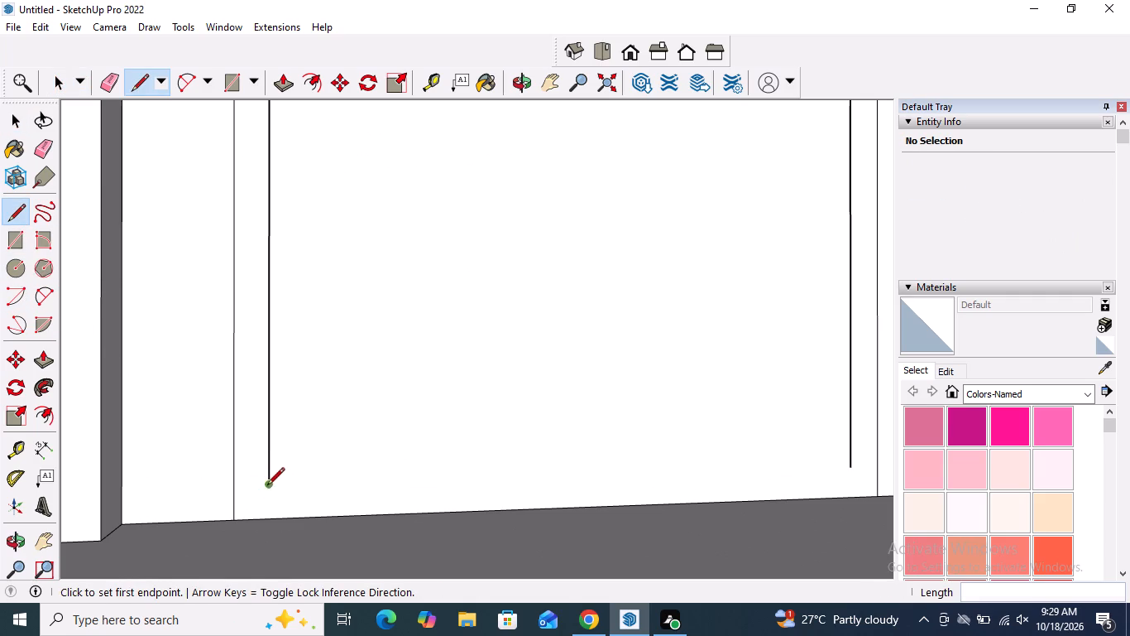
pyautogui.click(266, 523)
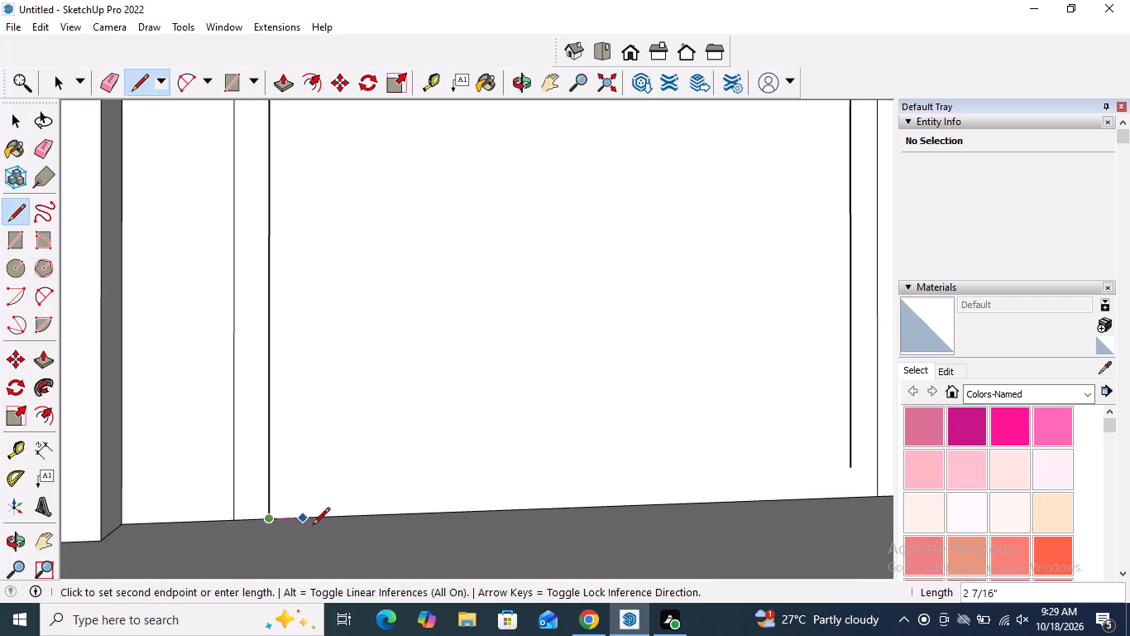
pyautogui.scroll(-2, 317, 526)
pyautogui.press('space')
pyautogui.click(14, 212)
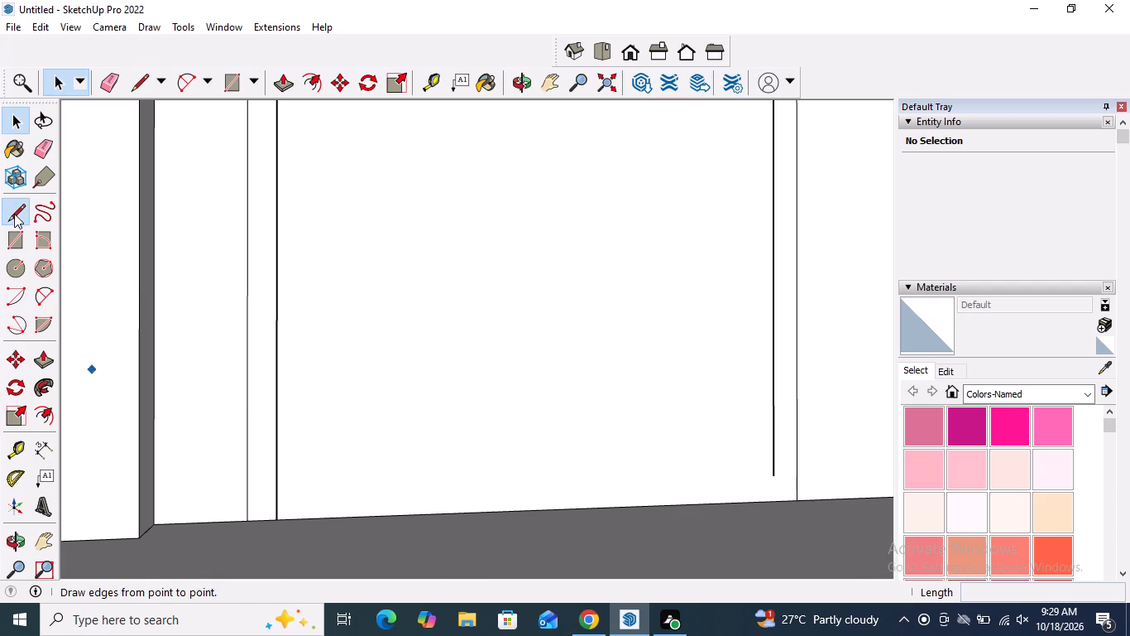
pyautogui.click(773, 475)
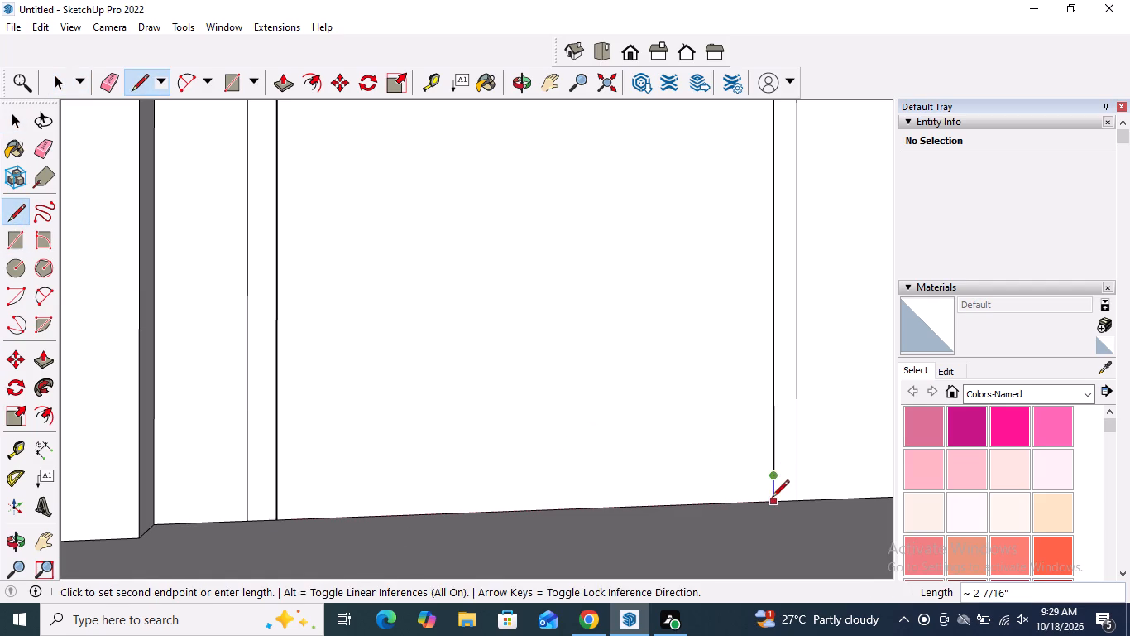
pyautogui.click(772, 499)
pyautogui.press('space')
# Push the three-sided door frame face about 2 3/8" into the recess back wall.
pyautogui.scroll(-8, 617, 501)
pyautogui.moveTo(606, 481); pyautogui.dragTo(565, 490, button='middle')
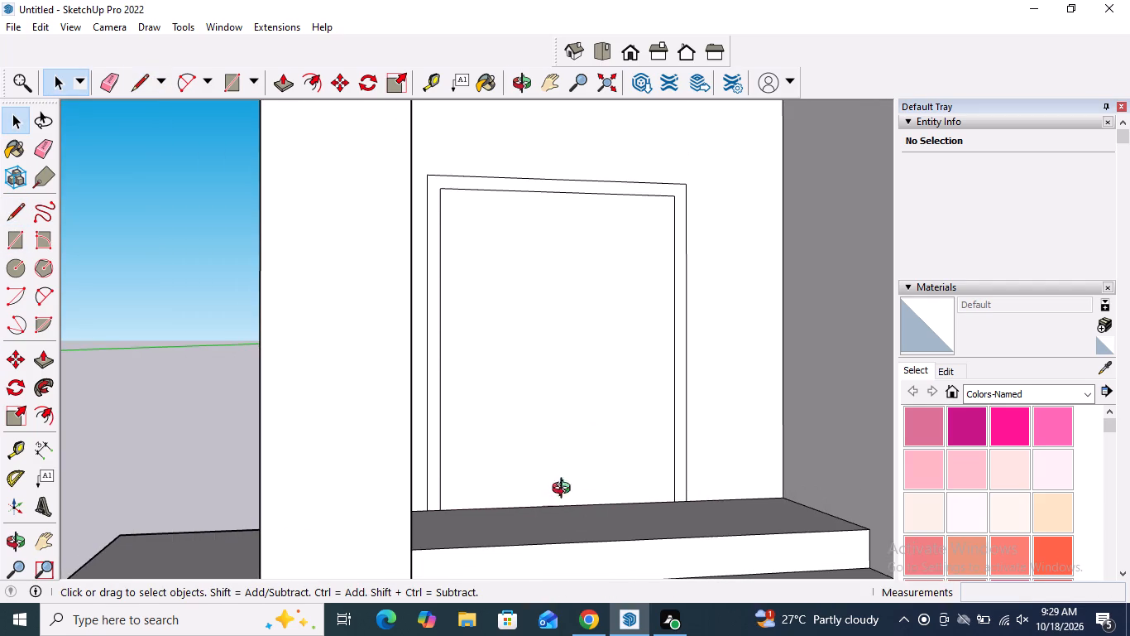
pyautogui.moveTo(565, 490); pyautogui.dragTo(408, 520, button='middle')
pyautogui.click(48, 360)
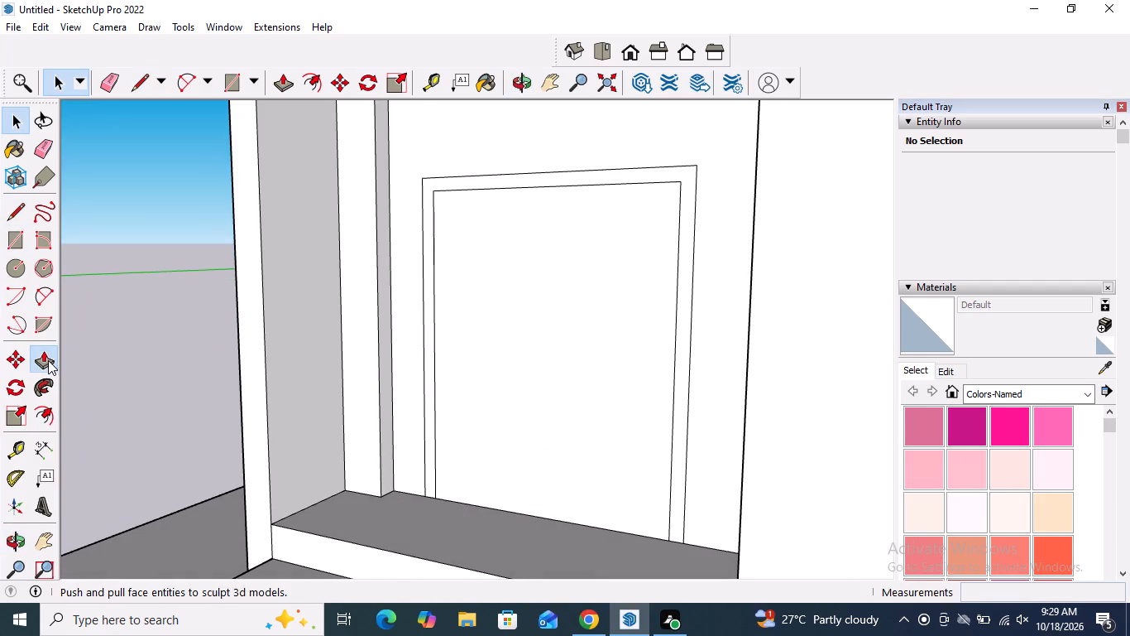
pyautogui.click(429, 373)
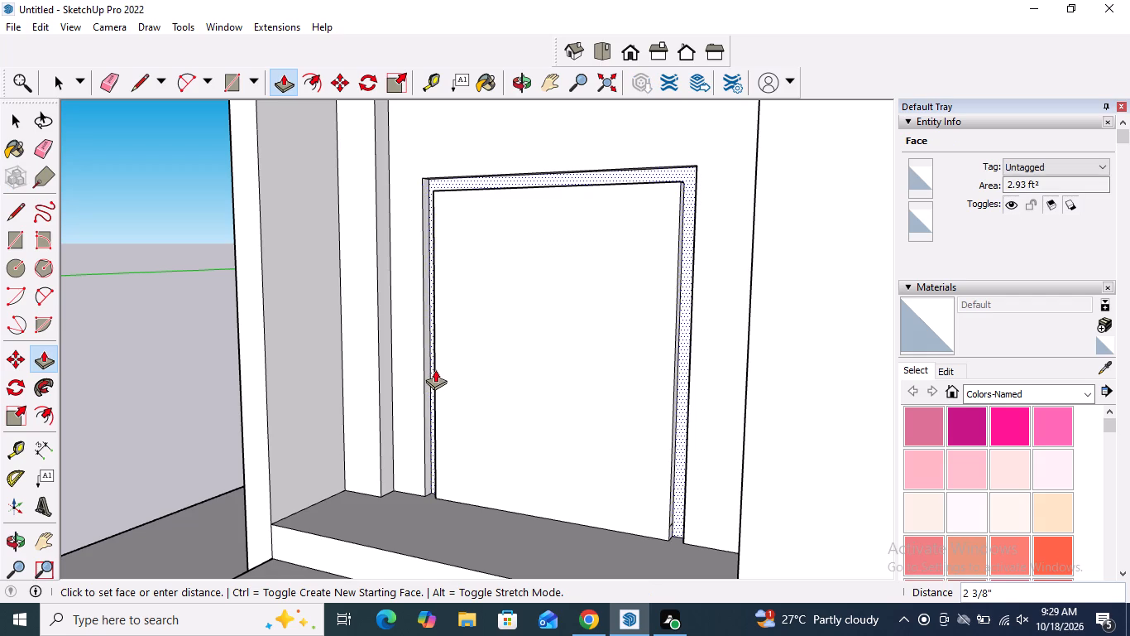
pyautogui.click(435, 369)
# Push the door panel inside the frame about 3 3/4" back into the wall.
pyautogui.click(450, 364)
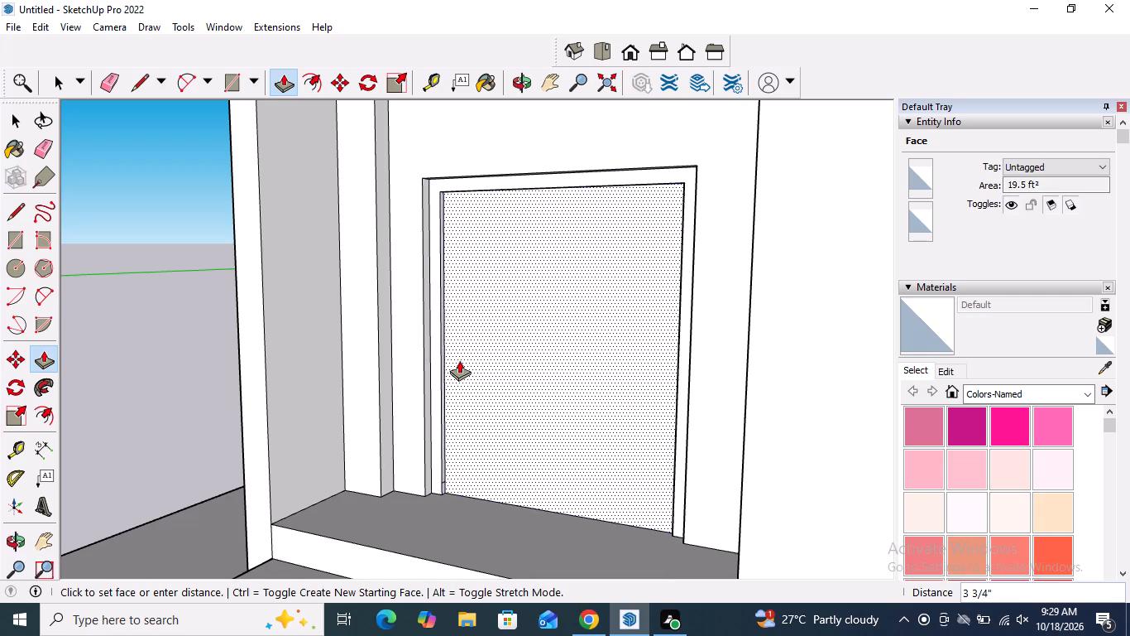
pyautogui.click(459, 360)
pyautogui.press('space')
pyautogui.write('v')
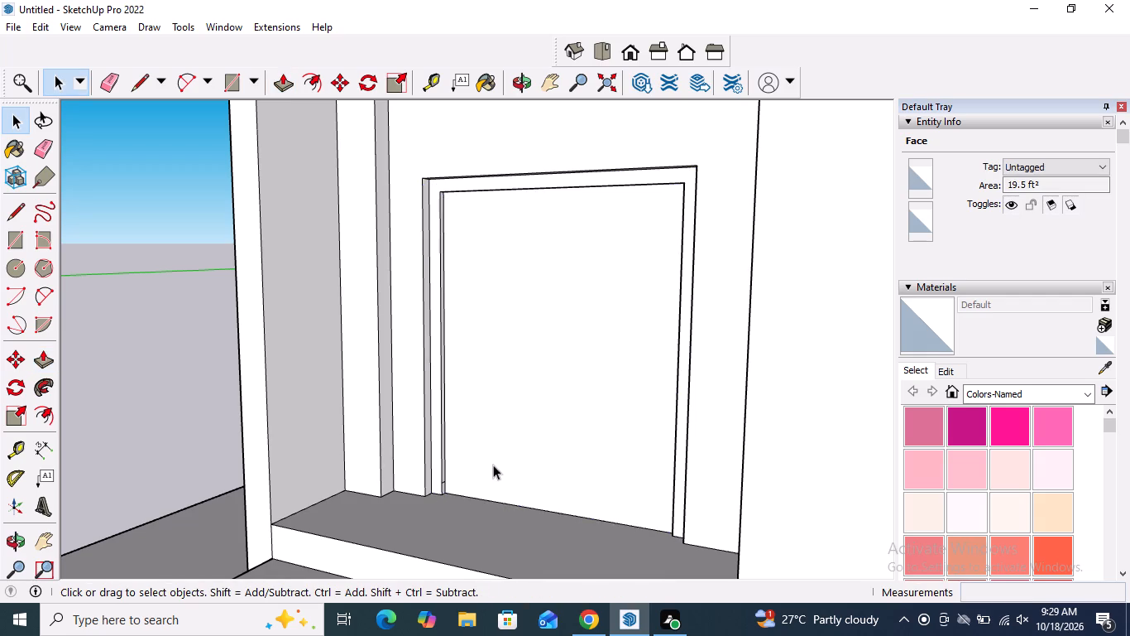
# Erase the short leftover edge across the base of the left inner door jamb, on the pilaster side.
pyautogui.scroll(16, 464, 489)
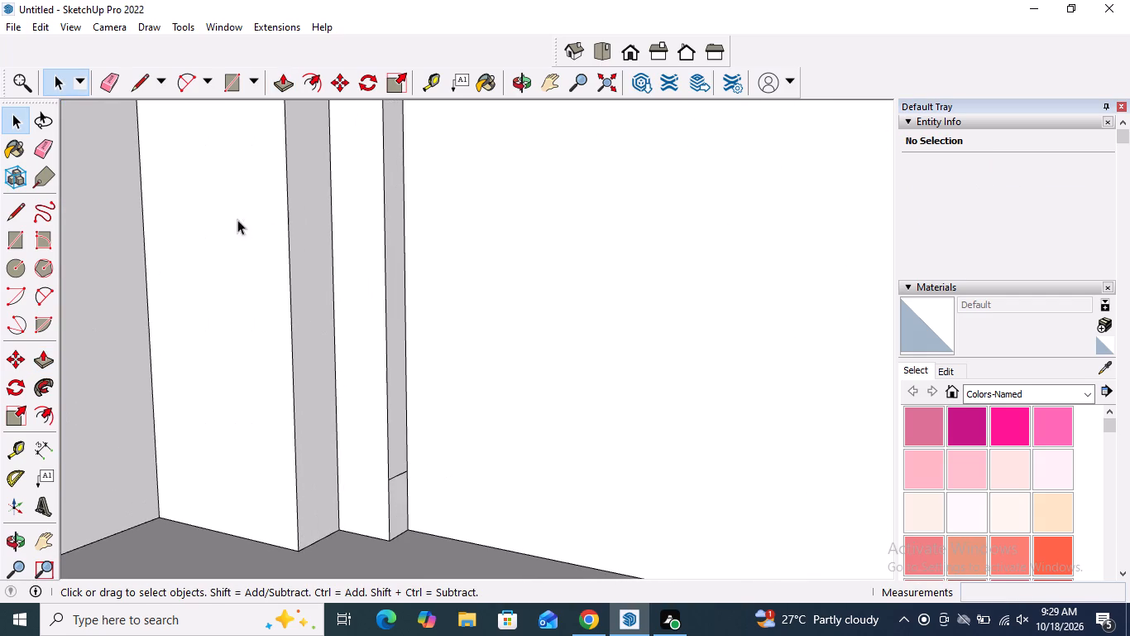
pyautogui.click(46, 153)
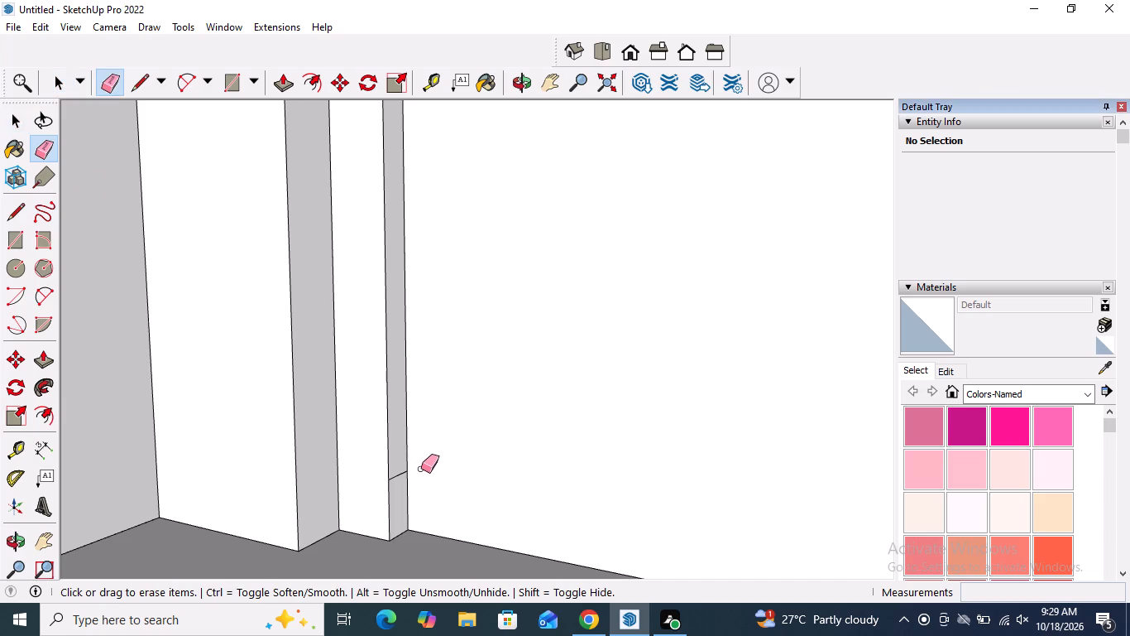
pyautogui.scroll(2, 421, 469)
pyautogui.click(390, 478)
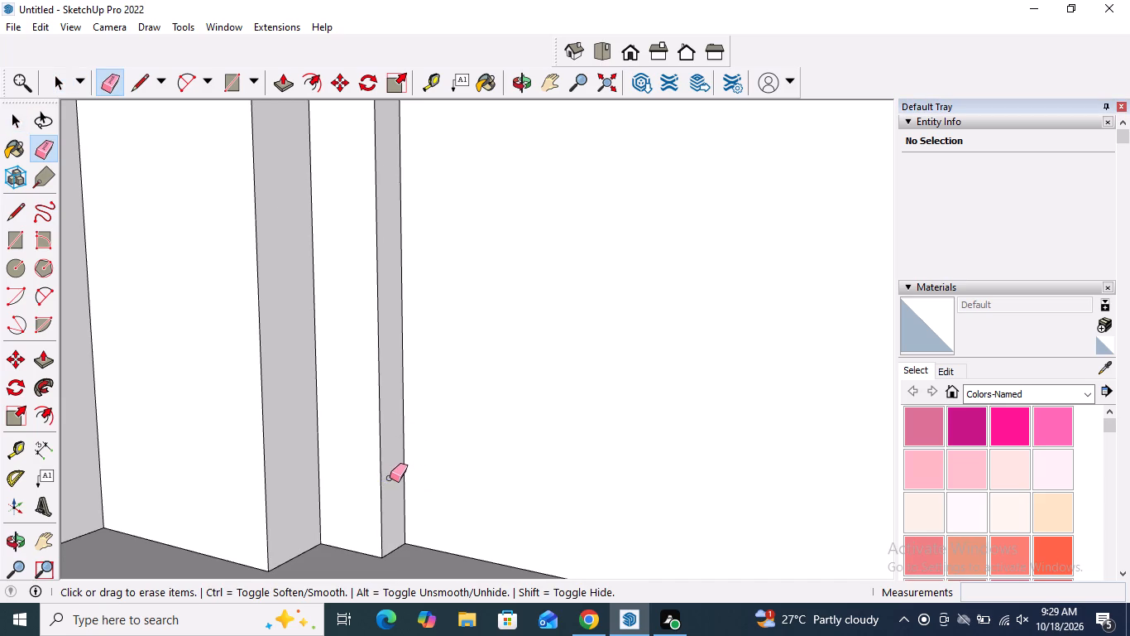
# Erase the matching leftover edge across the base of the opposite inner door jamb.
pyautogui.scroll(-20, 467, 490)
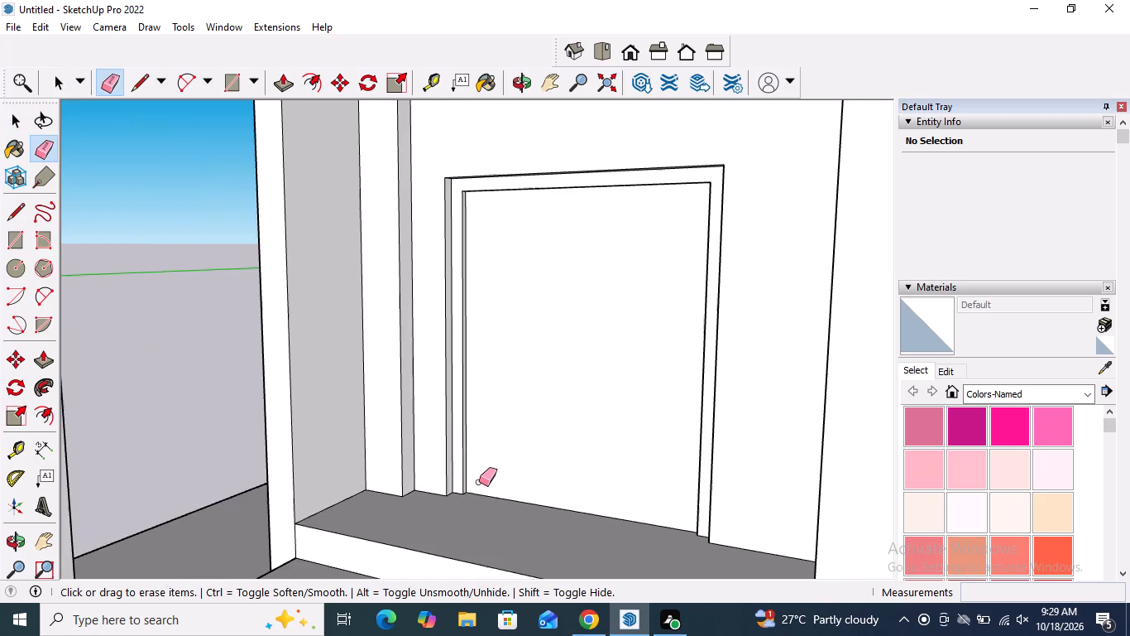
pyautogui.moveTo(481, 480); pyautogui.dragTo(836, 501, button='middle')
pyautogui.scroll(4, 640, 465)
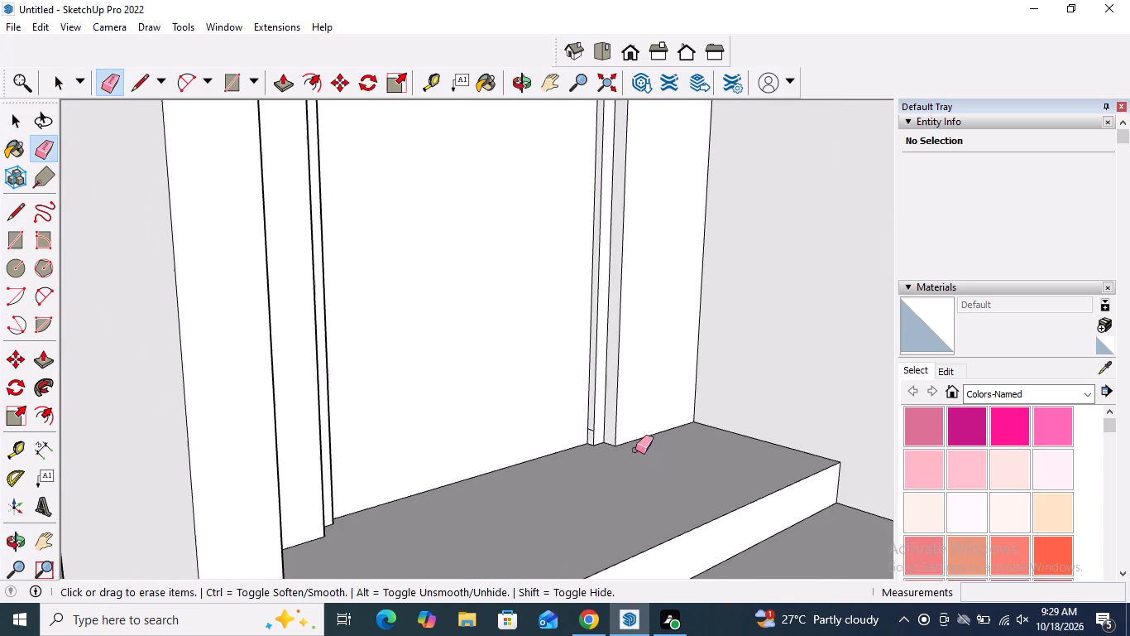
pyautogui.scroll(13, 582, 436)
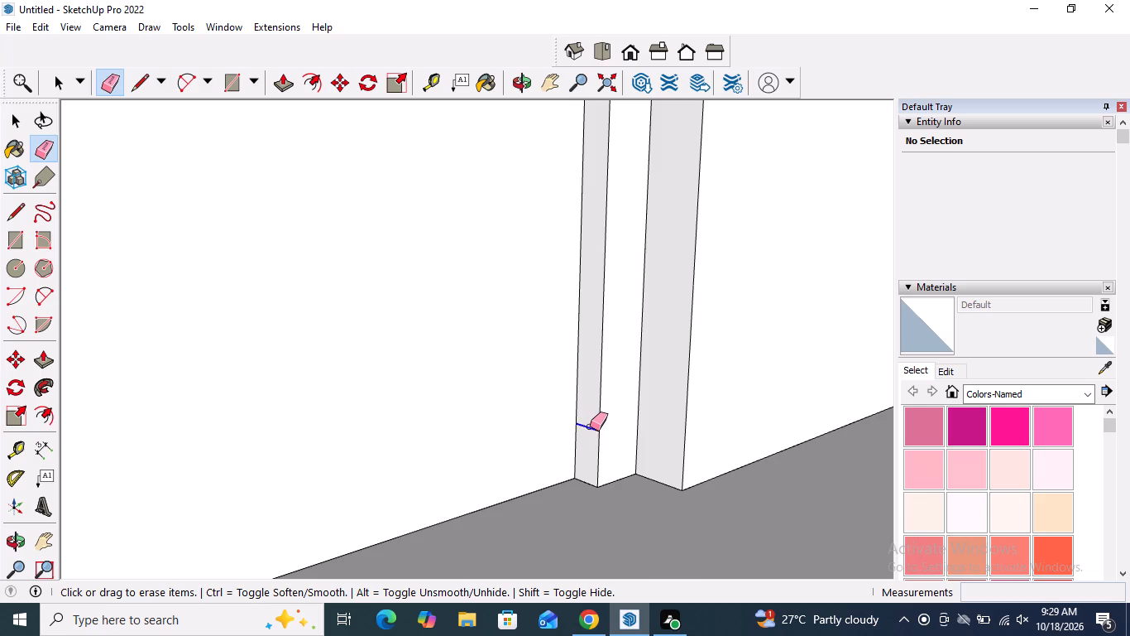
pyautogui.click(590, 426)
pyautogui.press('space')
# Examine the recessed framed door within the entrance, from outside the building and from straight ahead.
pyautogui.scroll(-17, 600, 424)
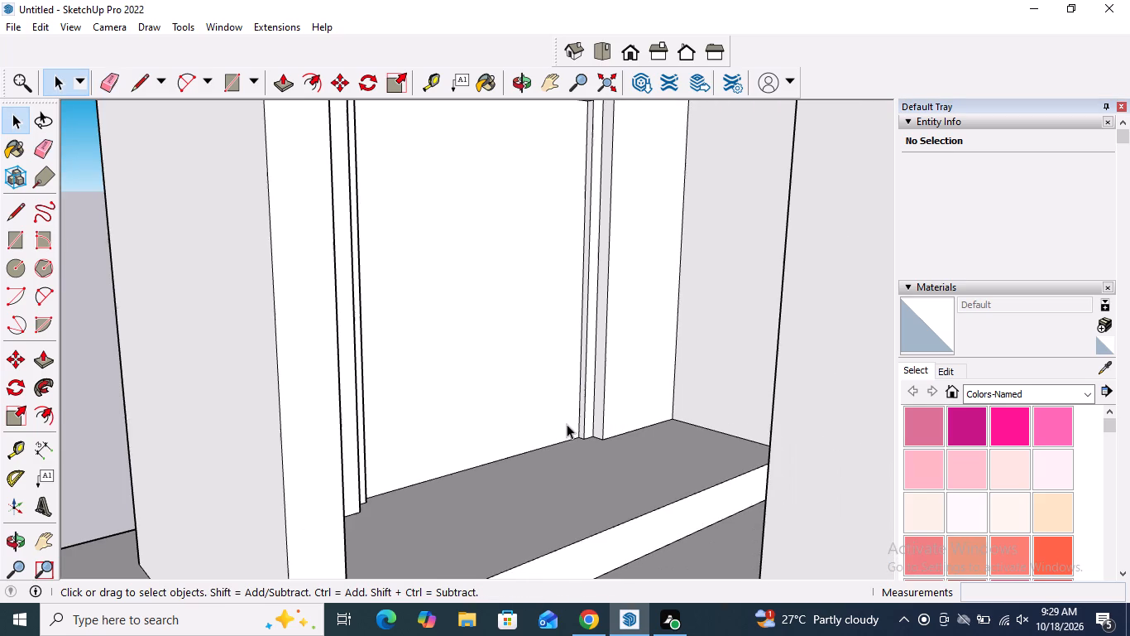
pyautogui.scroll(-10, 505, 411)
pyautogui.moveTo(579, 421); pyautogui.dragTo(469, 431, button='middle')
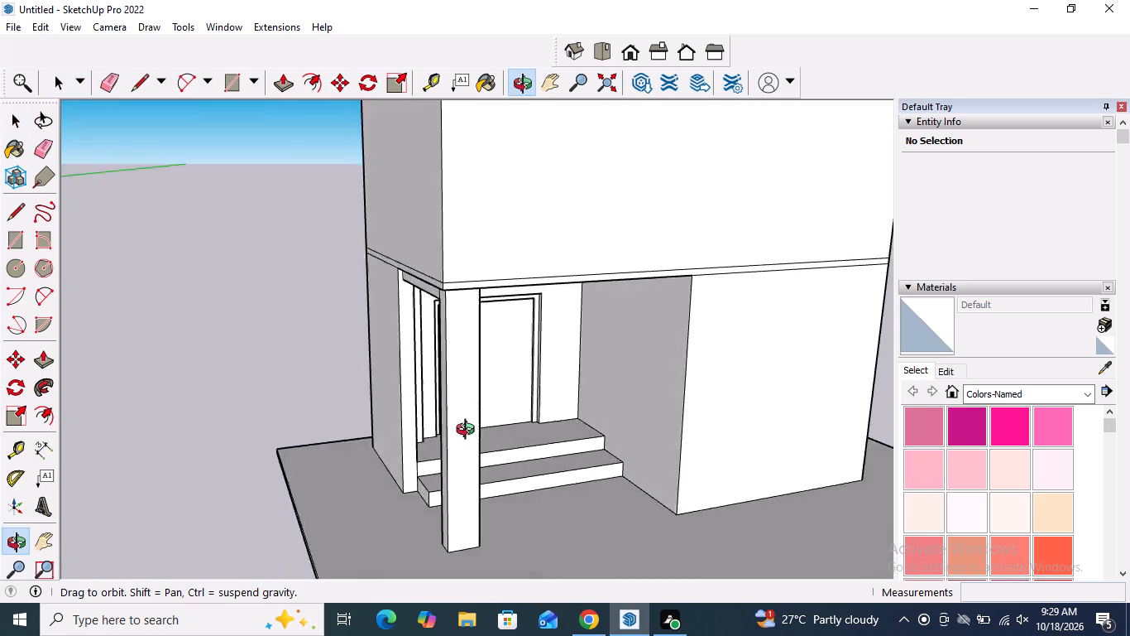
pyautogui.moveTo(469, 431); pyautogui.dragTo(373, 416, button='middle')
pyautogui.scroll(9, 495, 368)
pyautogui.moveTo(481, 412); pyautogui.dragTo(490, 346, button='middle')
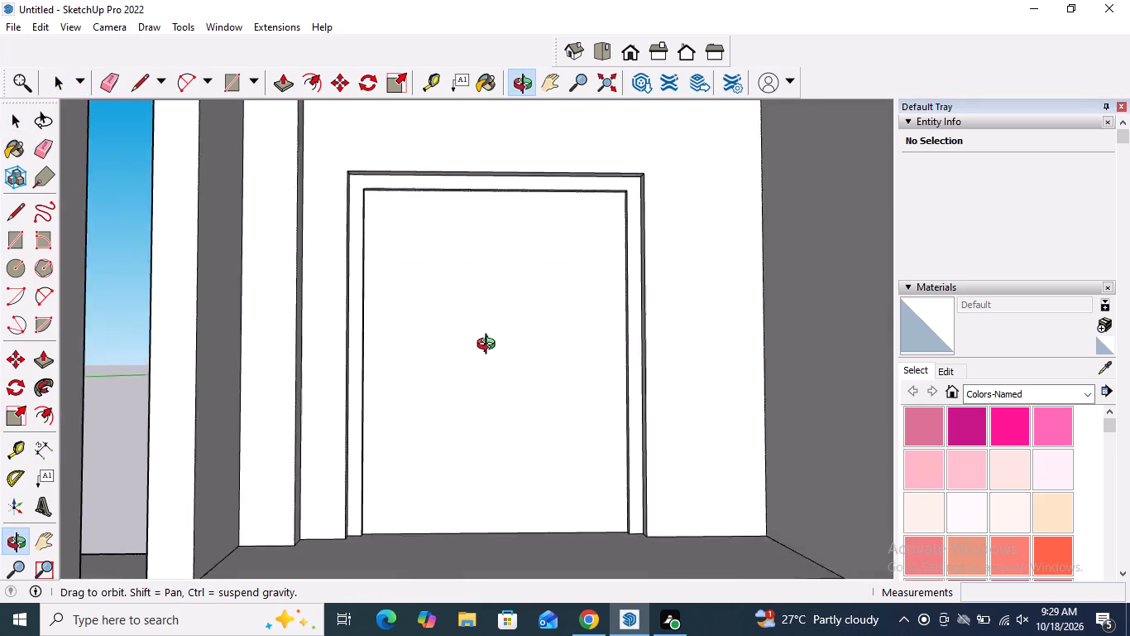
pyautogui.moveTo(490, 346); pyautogui.dragTo(497, 380, button='middle')
pyautogui.scroll(2, 498, 383)
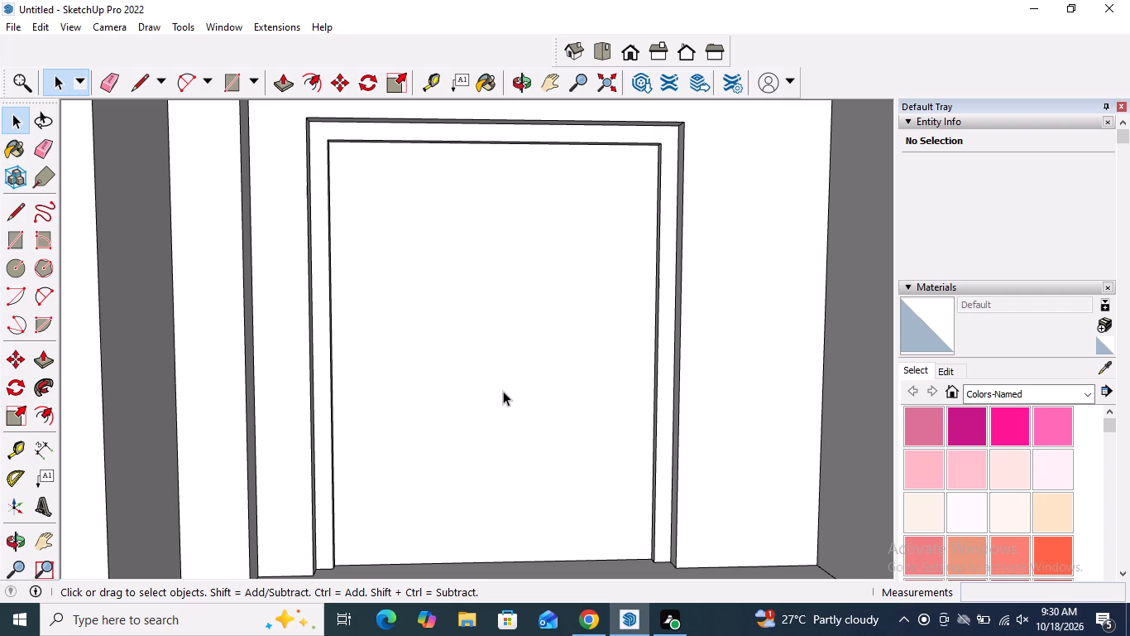
# Draw a vertical line about 5' 5/16" long down the door panel near its right side, from the frame to the upper step.
pyautogui.click(10, 211)
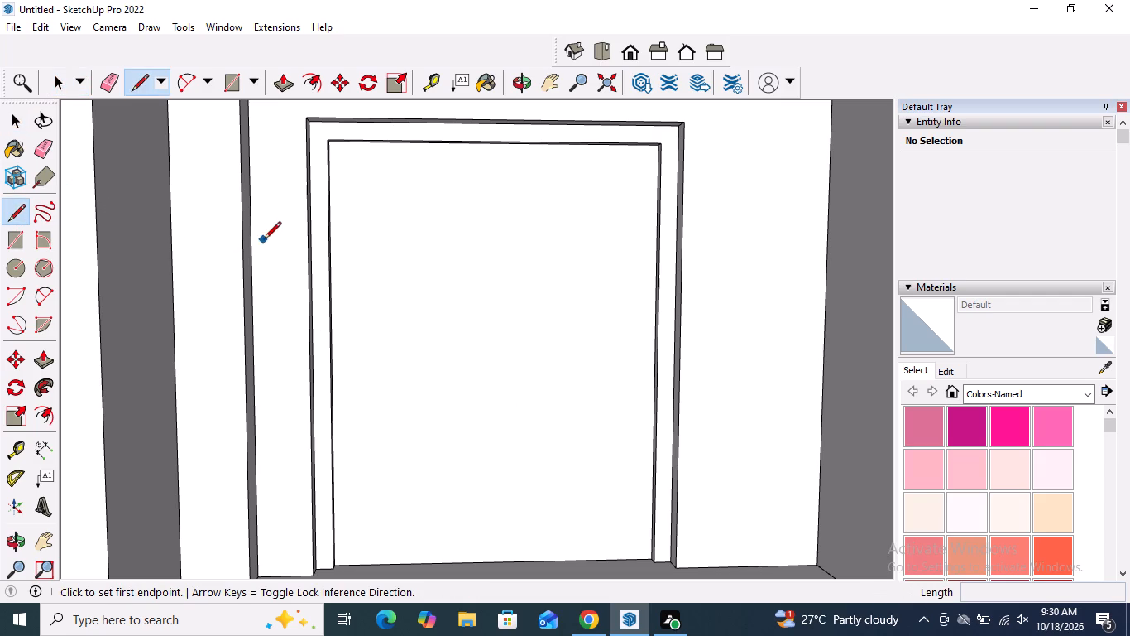
pyautogui.scroll(-3, 294, 201)
pyautogui.moveTo(409, 277); pyautogui.dragTo(407, 186, button='middle')
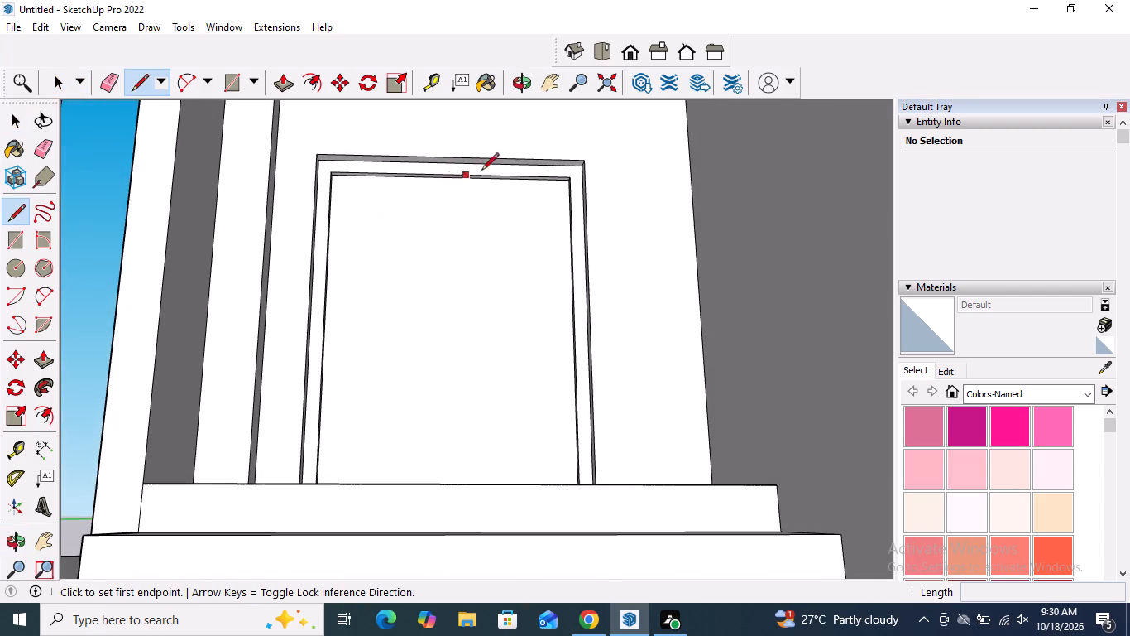
pyautogui.scroll(8, 504, 174)
pyautogui.click(547, 185)
pyautogui.scroll(-3, 551, 229)
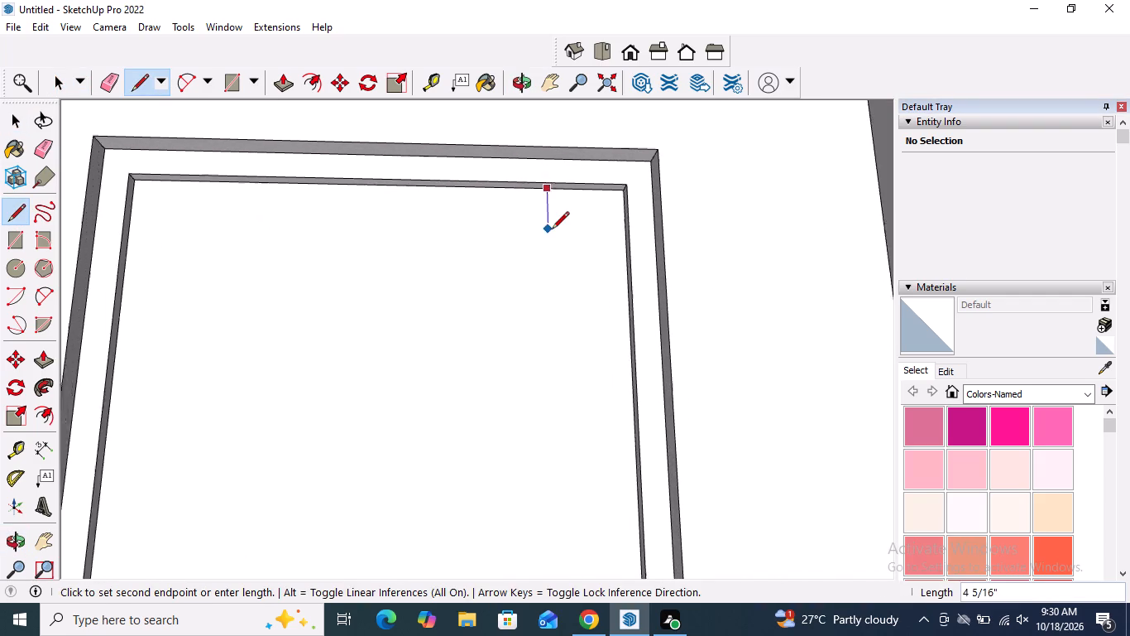
pyautogui.scroll(-1, 552, 230)
pyautogui.moveTo(553, 238); pyautogui.dragTo(563, 460, button='middle')
pyautogui.scroll(-12, 565, 416)
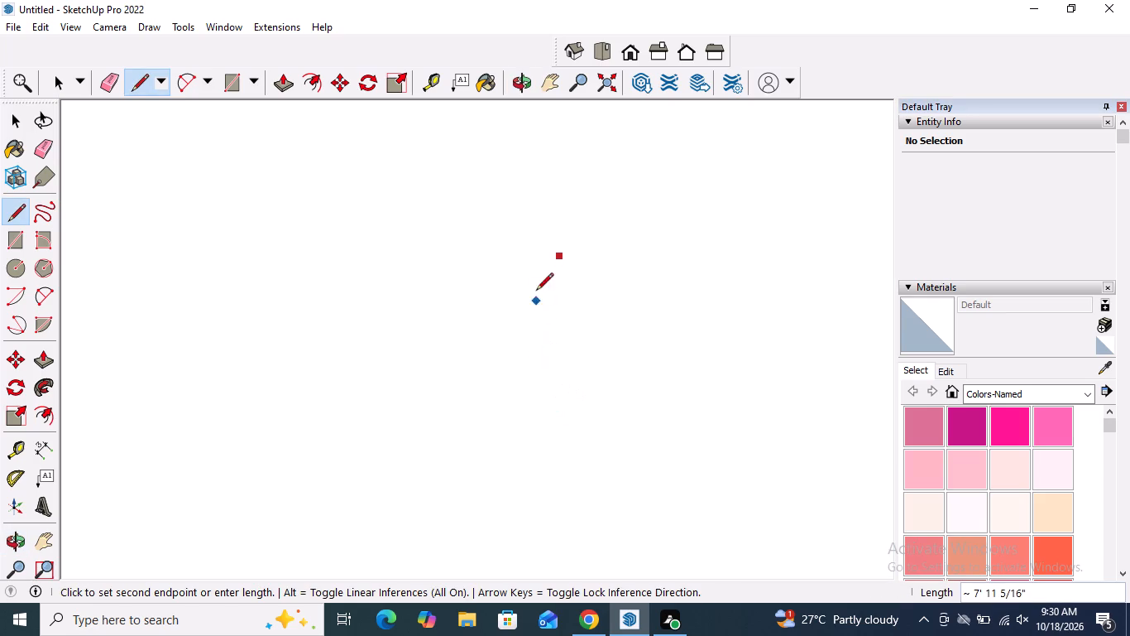
pyautogui.scroll(-3, 536, 291)
pyautogui.click(629, 55)
pyautogui.scroll(-4, 615, 253)
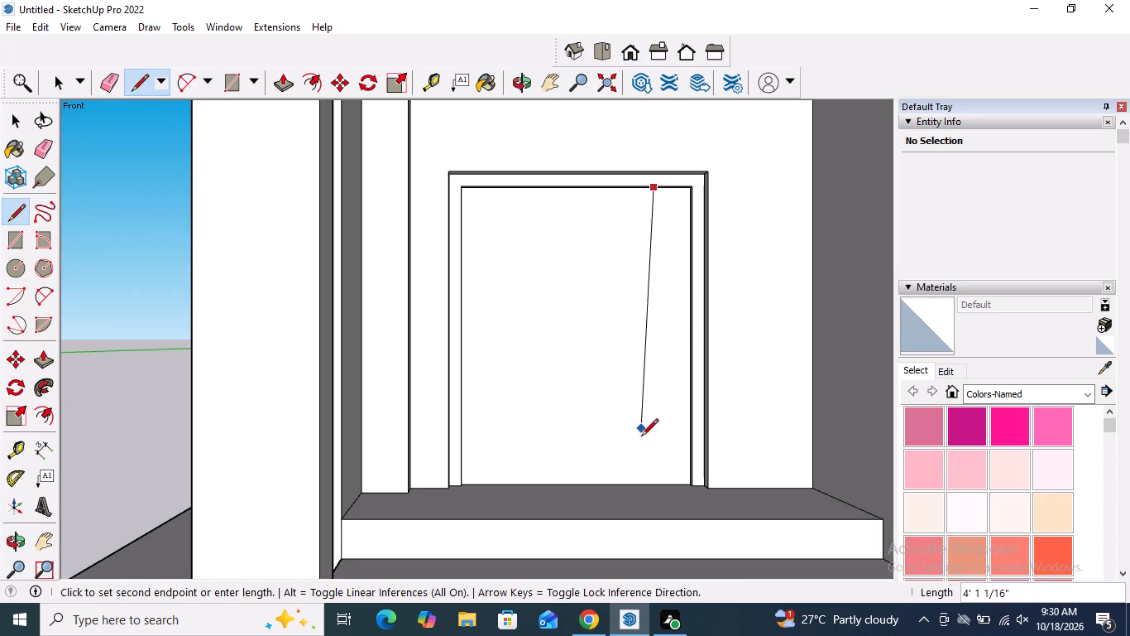
pyautogui.scroll(5, 644, 445)
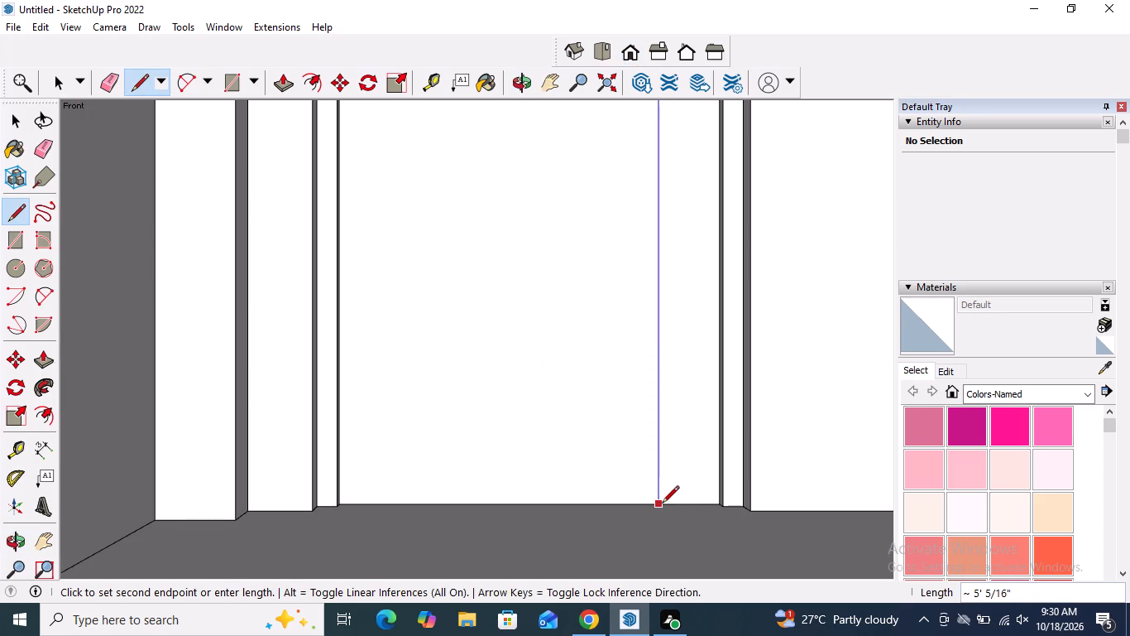
pyautogui.click(662, 504)
pyautogui.press('space')
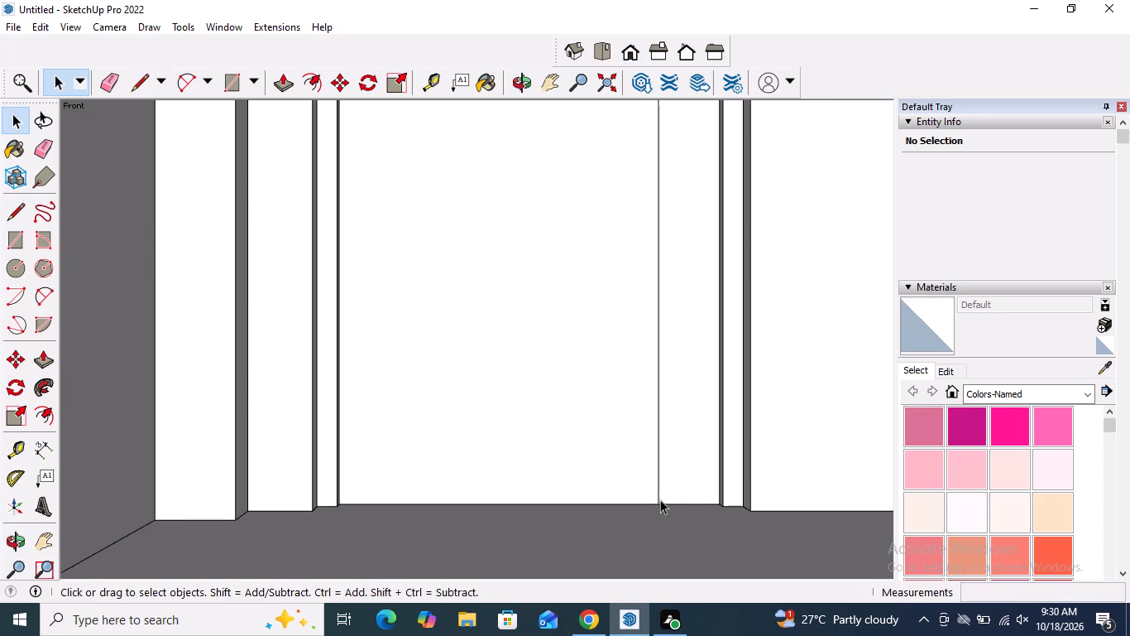
# Copy the vertical line on the door panel about 1 7/16" toward the panel's middle.
pyautogui.click(658, 494)
pyautogui.press('m')
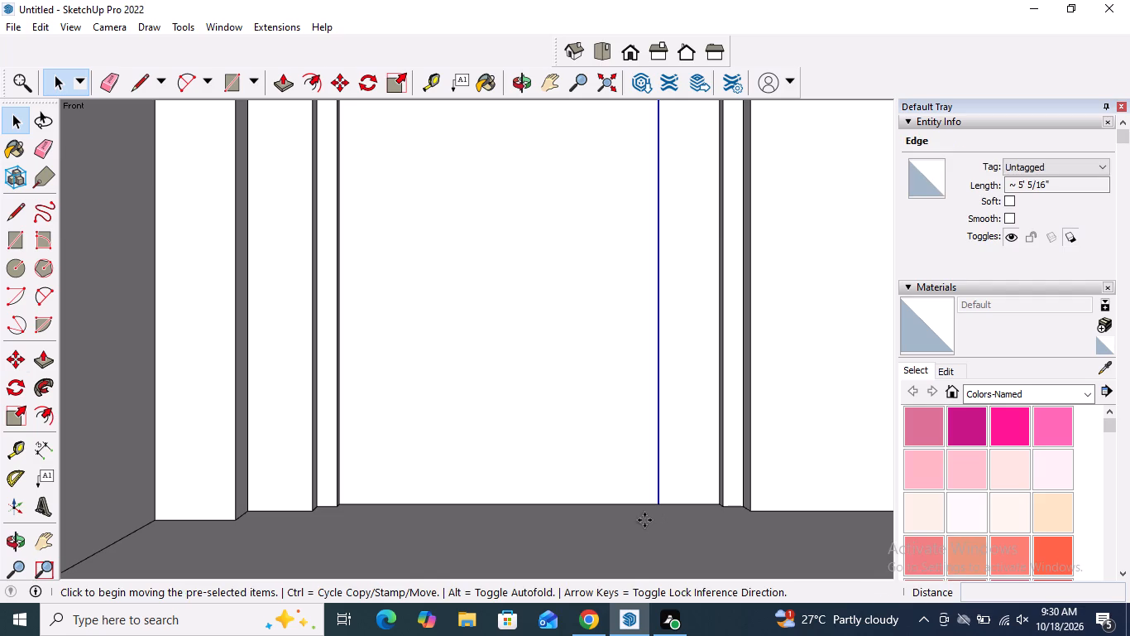
pyautogui.click(658, 507)
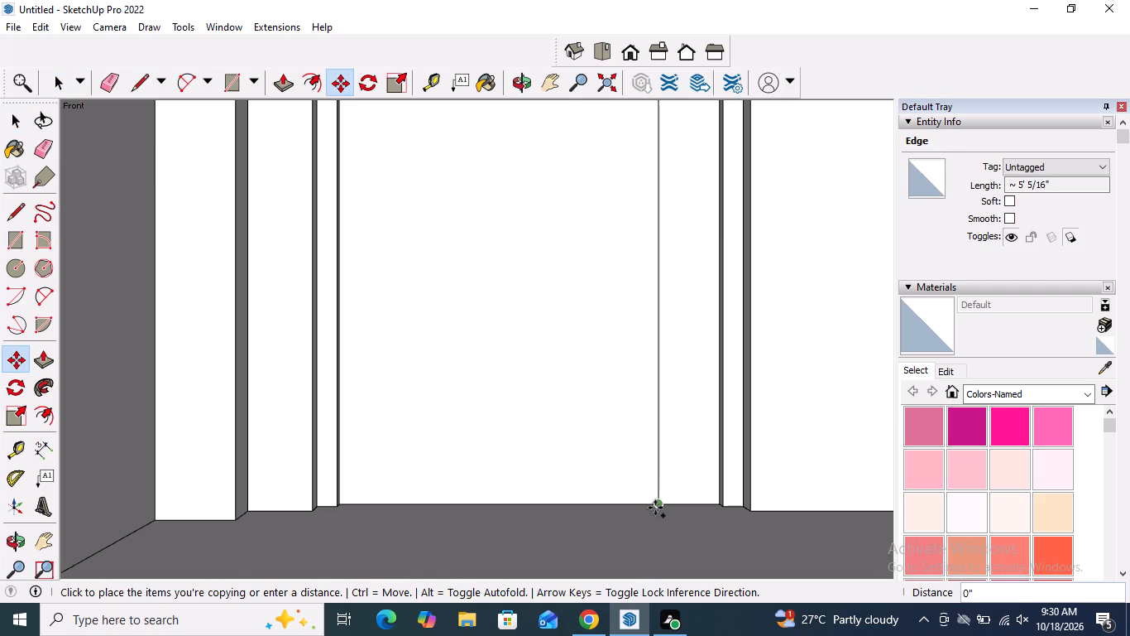
pyautogui.click(647, 512)
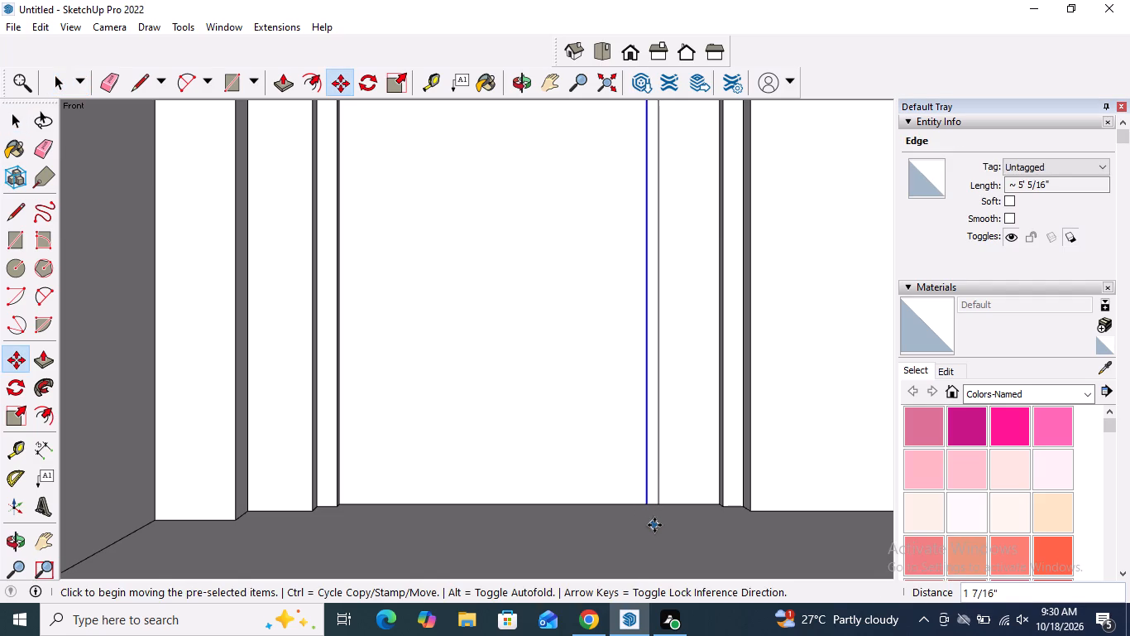
pyautogui.press('space')
pyautogui.press('space')
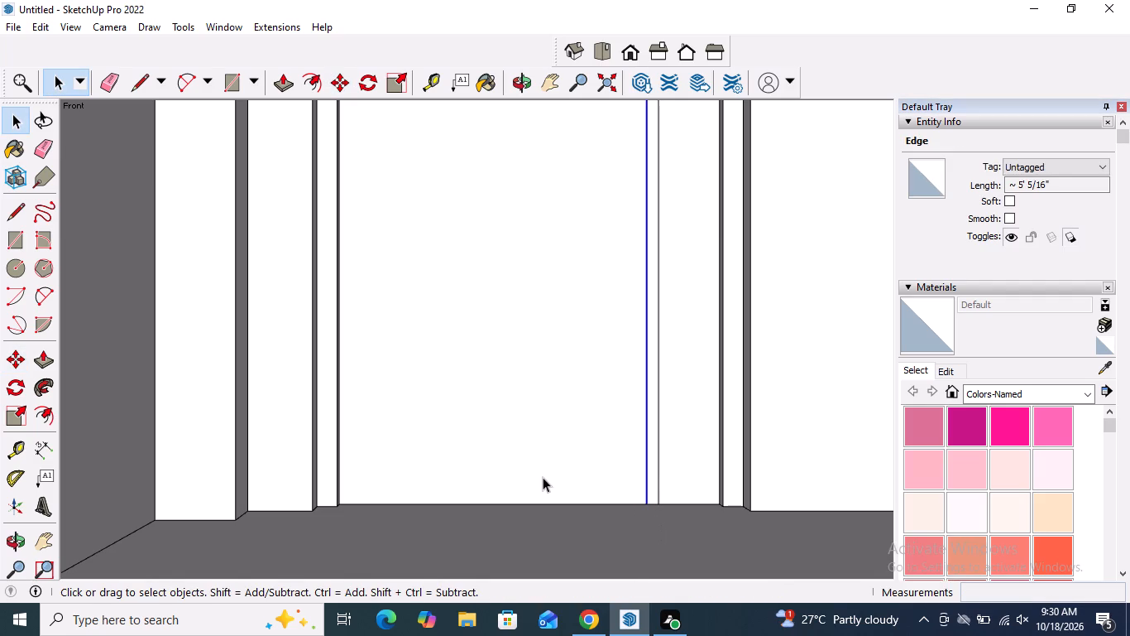
pyautogui.scroll(-4, 543, 477)
pyautogui.click(172, 432)
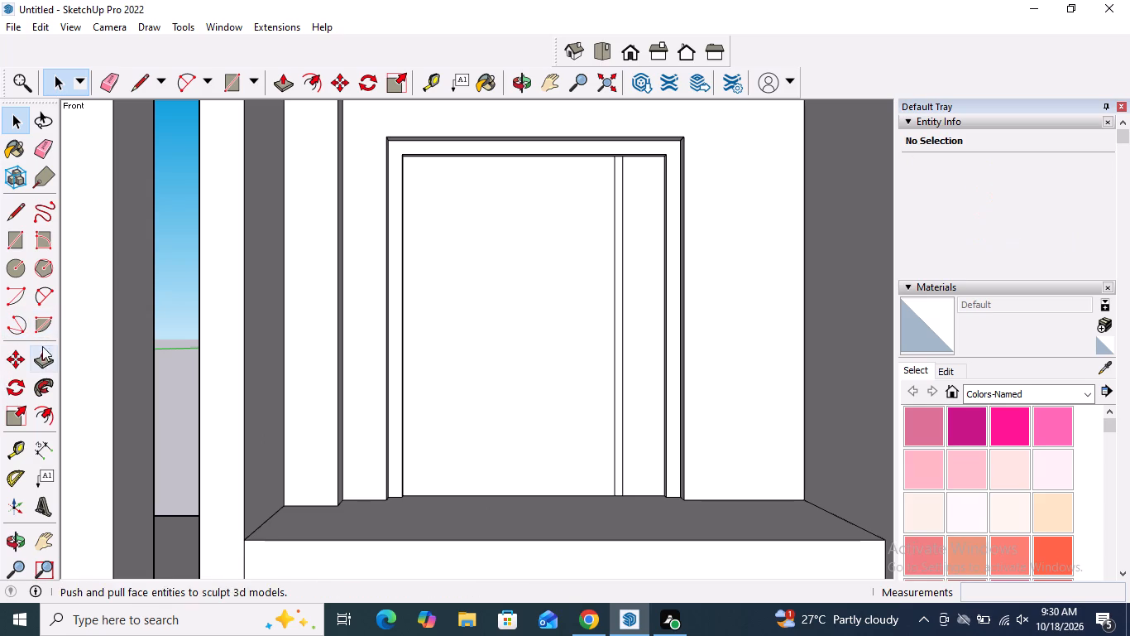
# Extrude the narrow strip between the two vertical lines about 1 5/16" outward from the door panel.
pyautogui.click(44, 356)
pyautogui.scroll(7, 646, 366)
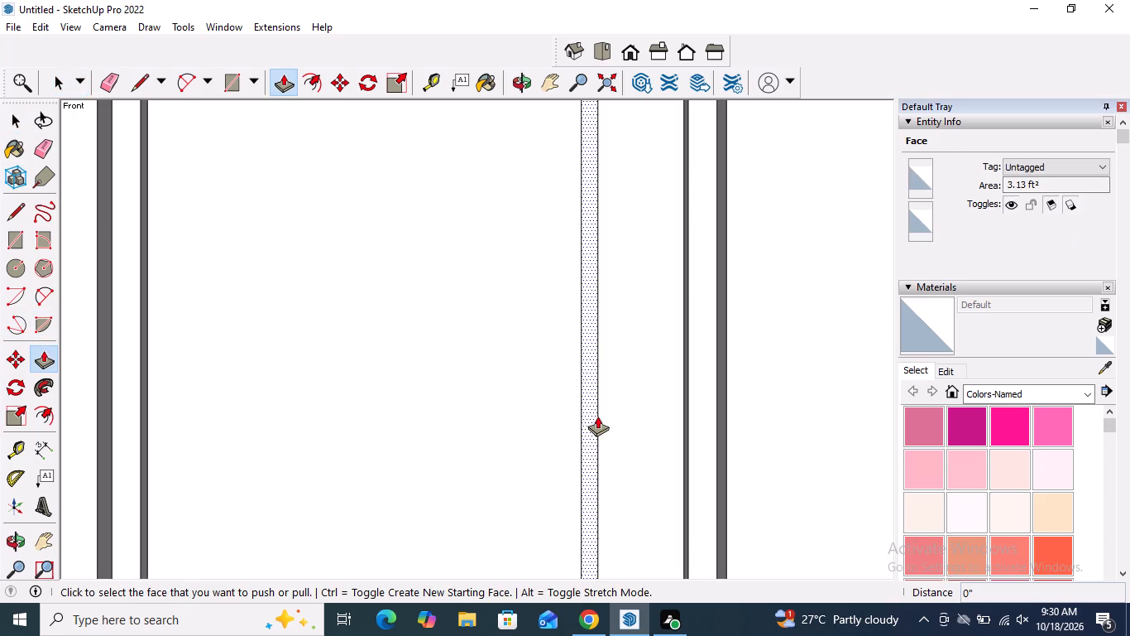
pyautogui.click(593, 416)
pyautogui.click(702, 427)
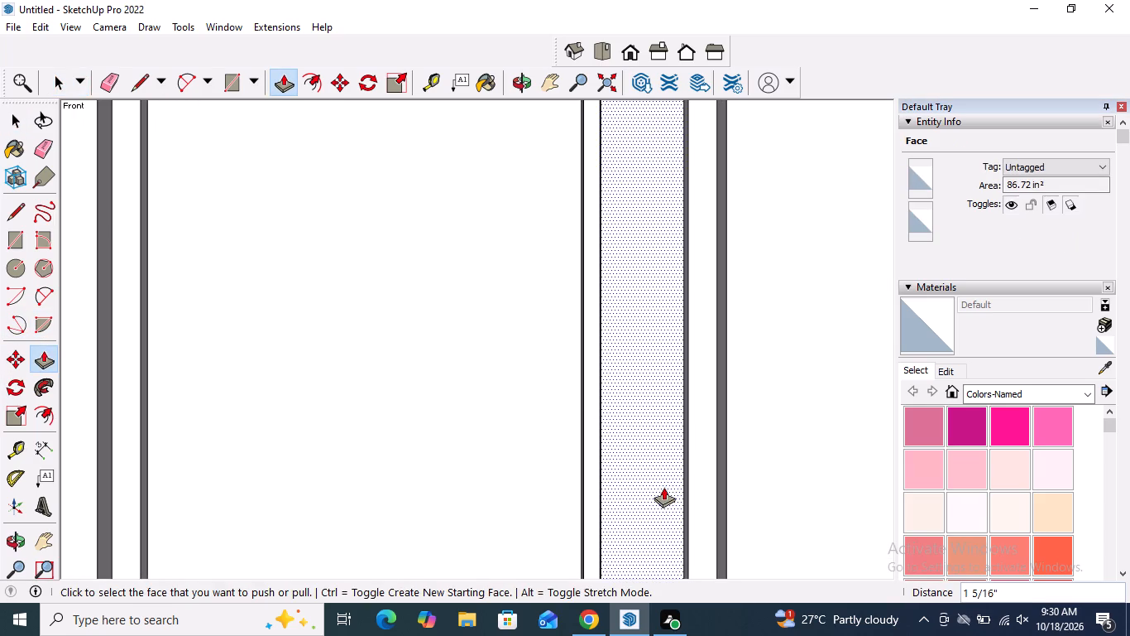
pyautogui.press('space')
# Examine the raised vertical strip on the door panel from an oblique angle.
pyautogui.scroll(-9, 620, 467)
pyautogui.moveTo(617, 452); pyautogui.dragTo(566, 476, button='middle')
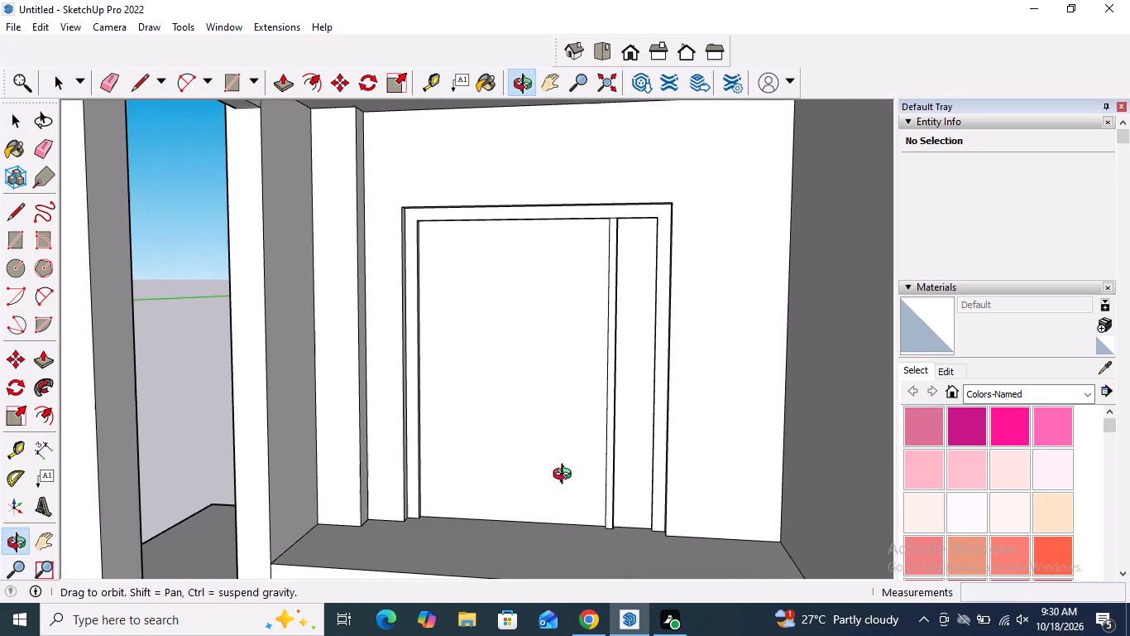
pyautogui.moveTo(566, 476); pyautogui.dragTo(566, 477, button='middle')
pyautogui.moveTo(566, 478); pyautogui.dragTo(515, 495, button='middle')
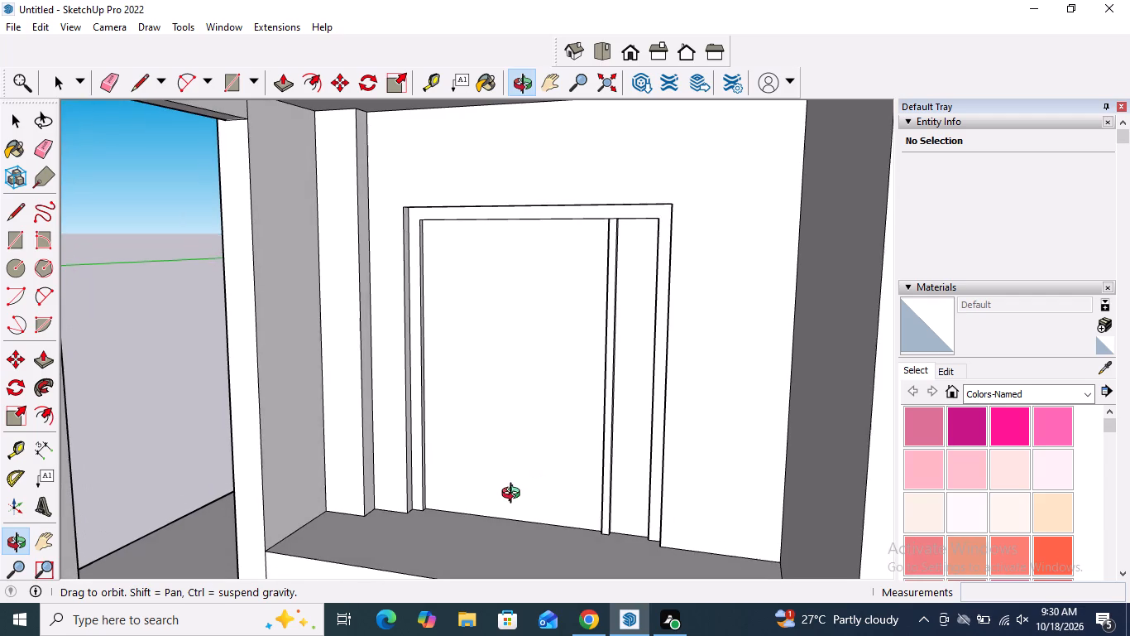
pyautogui.moveTo(515, 495); pyautogui.dragTo(513, 497, button='middle')
pyautogui.scroll(1, 517, 417)
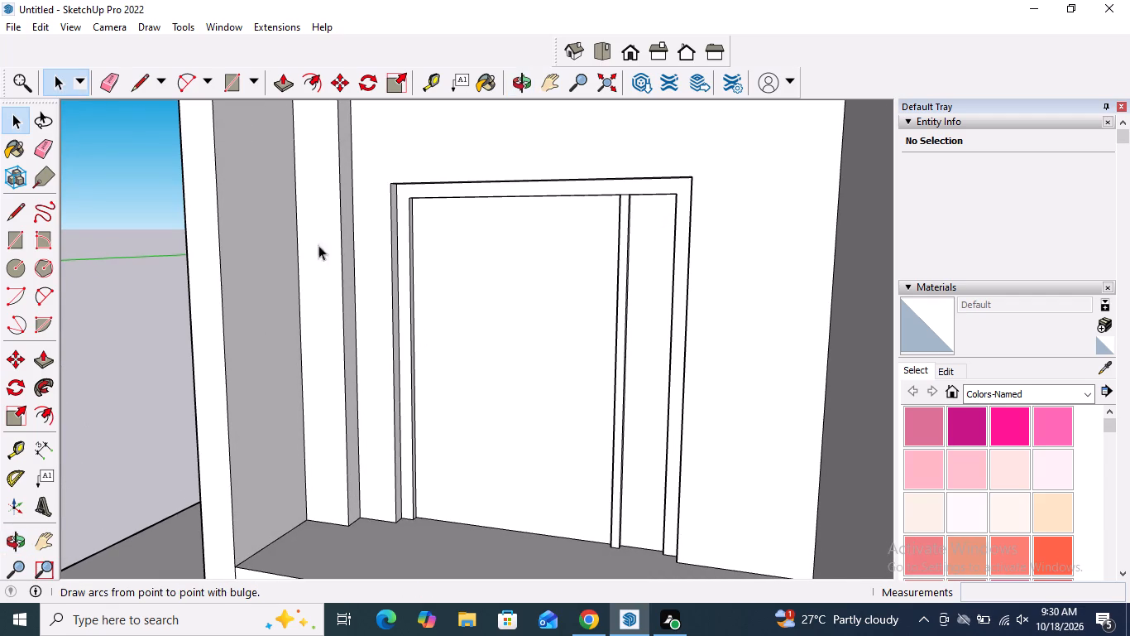
# Draw a full-height vertical line on the door panel near its left side, from the frame's head down to the upper step.
pyautogui.click(14, 210)
pyautogui.moveTo(379, 340); pyautogui.dragTo(425, 267, button='middle')
pyautogui.scroll(1, 433, 218)
pyautogui.moveTo(433, 216); pyautogui.dragTo(462, 135, button='middle')
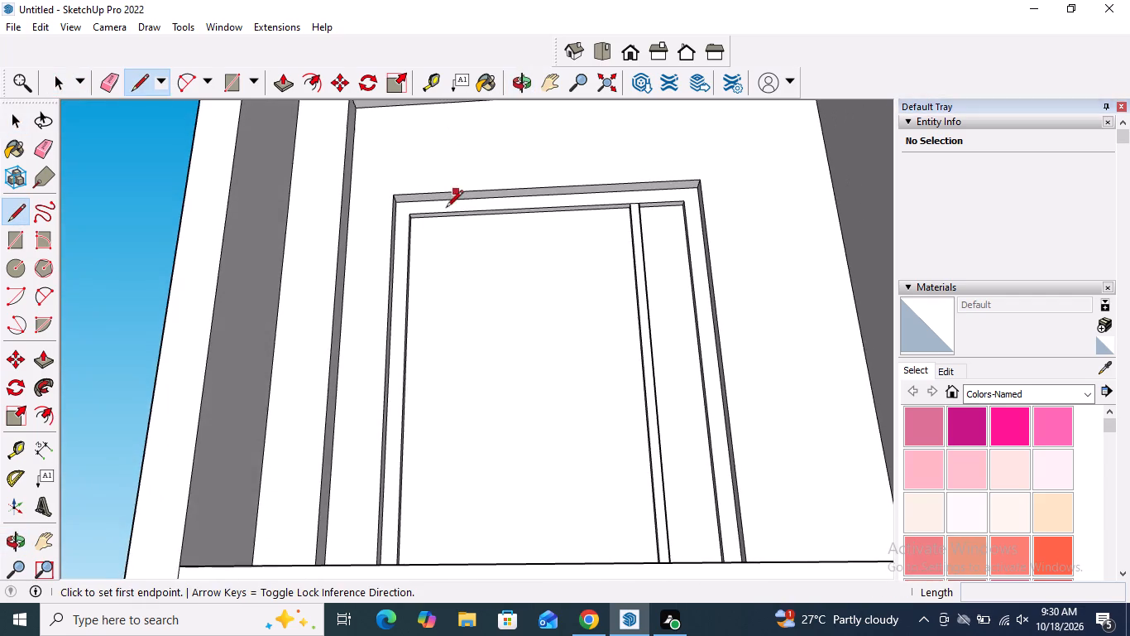
pyautogui.scroll(4, 441, 220)
pyautogui.click(442, 219)
pyautogui.scroll(-10, 442, 219)
pyautogui.moveTo(442, 268); pyautogui.dragTo(442, 298, button='middle')
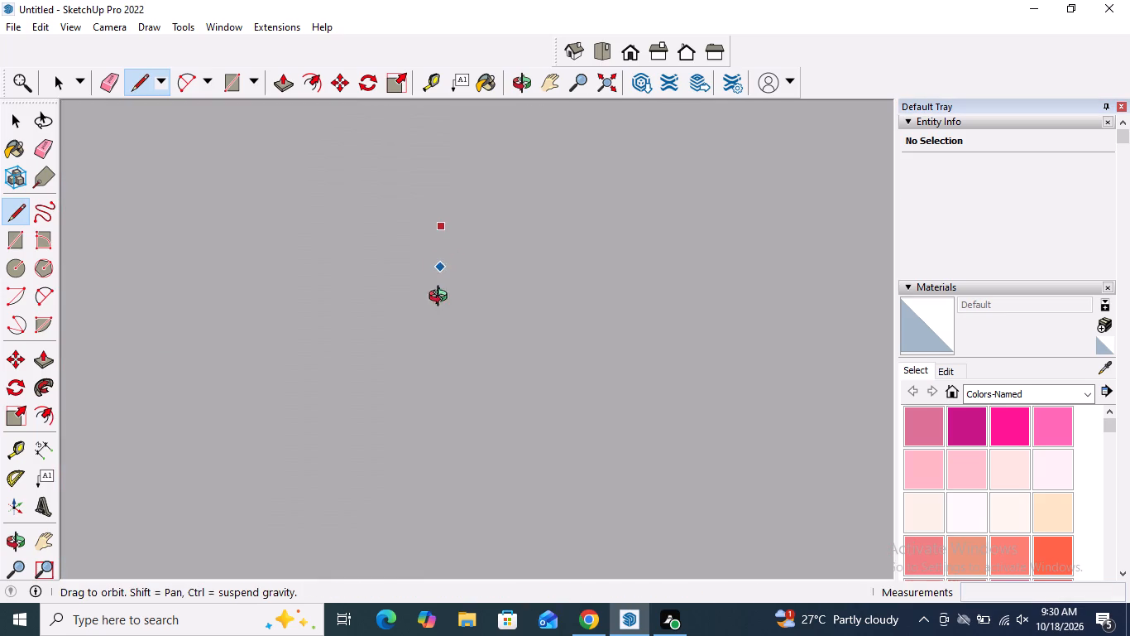
pyautogui.moveTo(442, 298); pyautogui.dragTo(447, 505, button='middle')
pyautogui.click(627, 55)
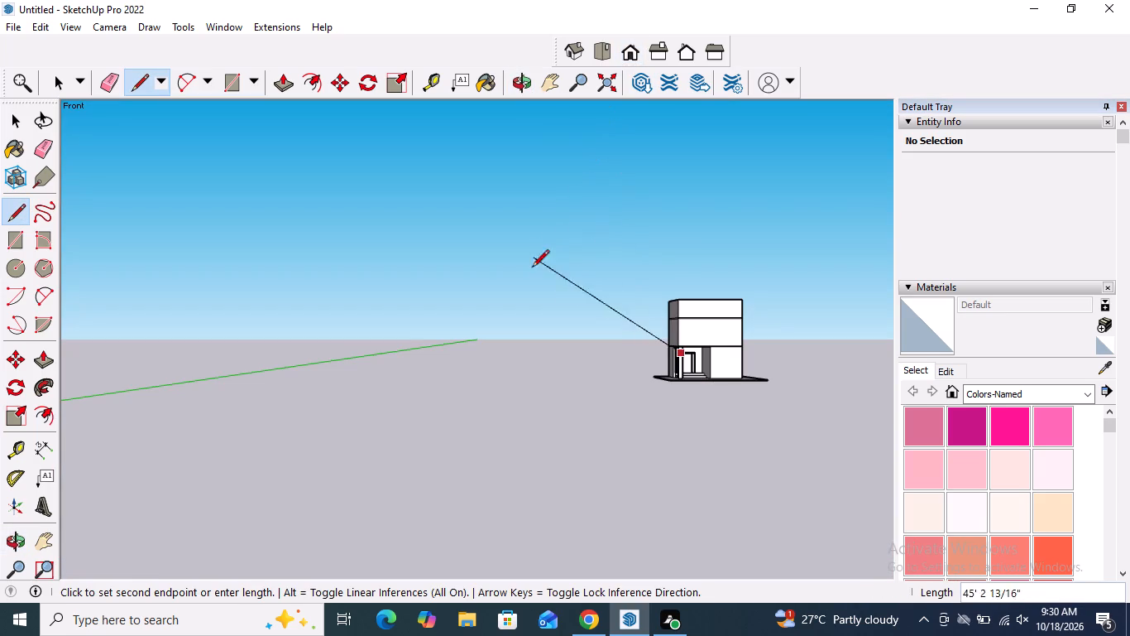
pyautogui.scroll(20, 664, 354)
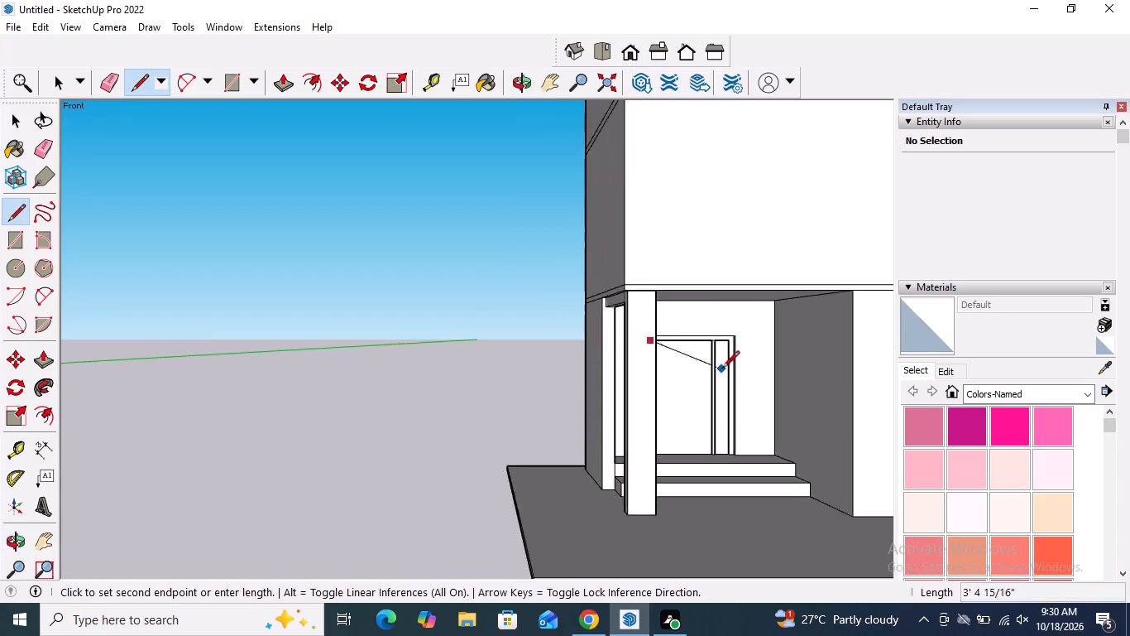
pyautogui.moveTo(721, 369); pyautogui.dragTo(526, 388, button='middle')
pyautogui.scroll(10, 639, 452)
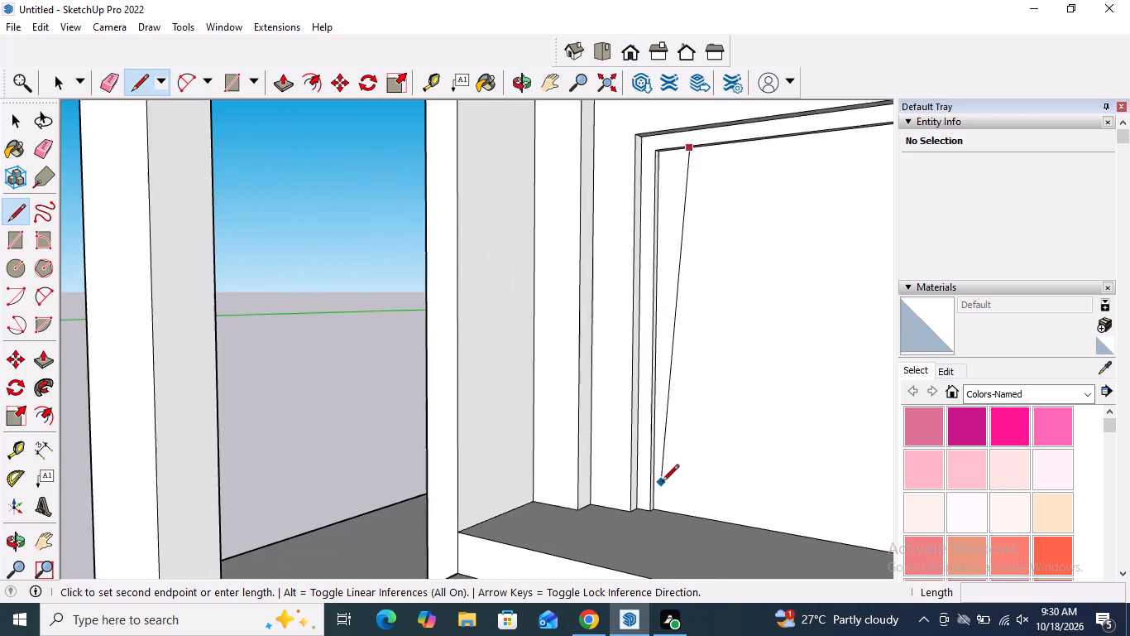
pyautogui.click(688, 518)
pyautogui.press('space')
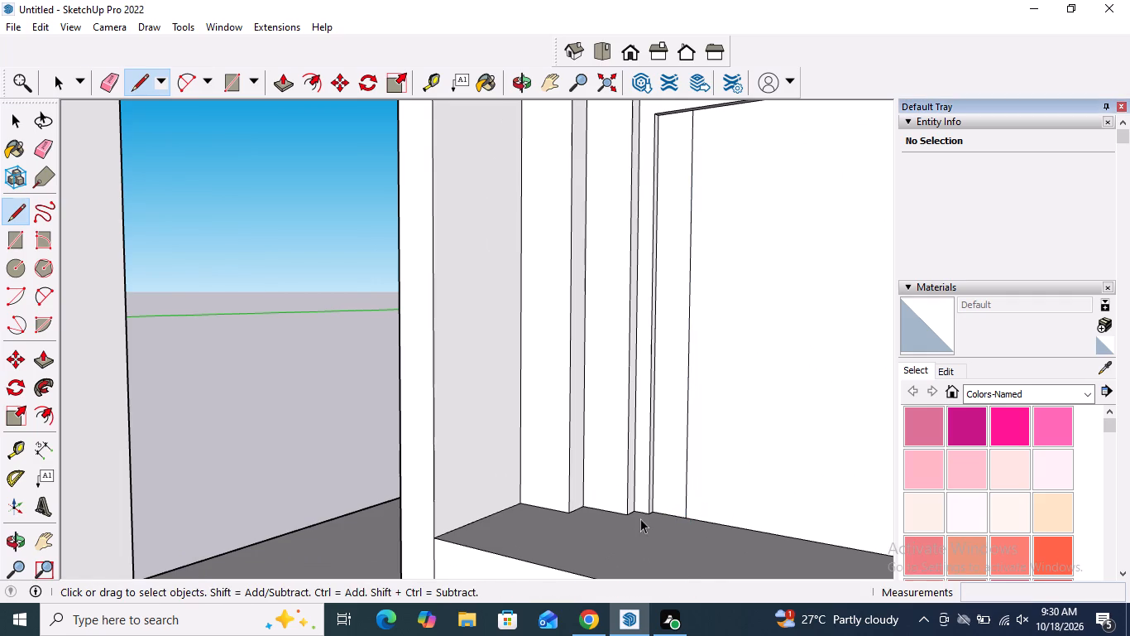
# Draw a vertical line about 5' long down the middle of the door panel, from the frame's head to the upper step.
pyautogui.scroll(-5, 523, 495)
pyautogui.moveTo(571, 457); pyautogui.dragTo(649, 394, button='middle')
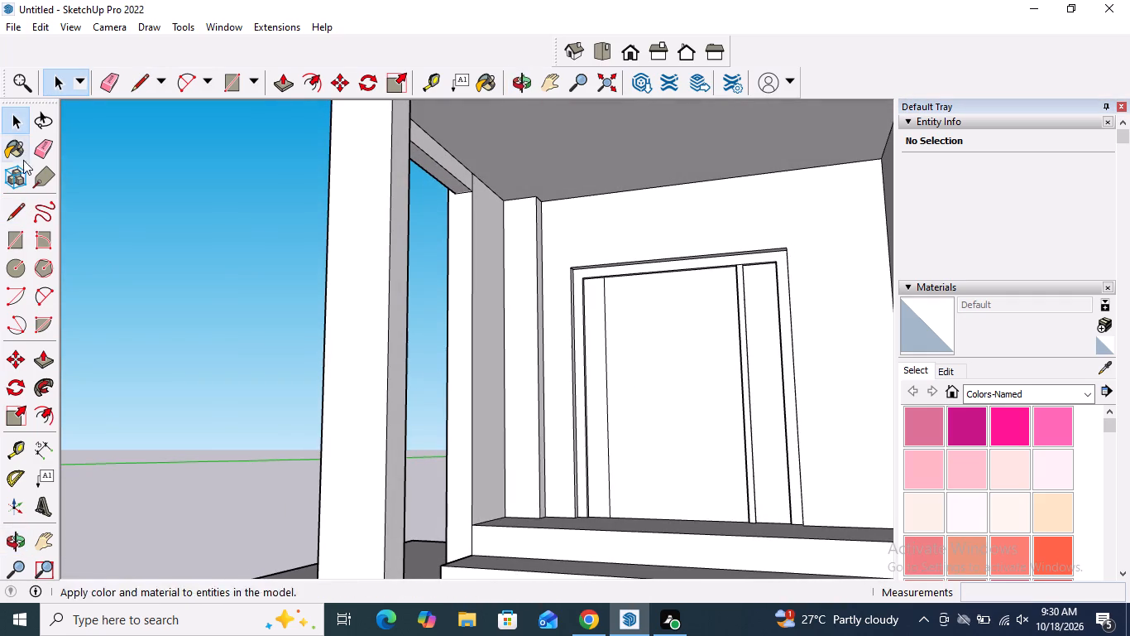
pyautogui.click(23, 215)
pyautogui.scroll(8, 620, 269)
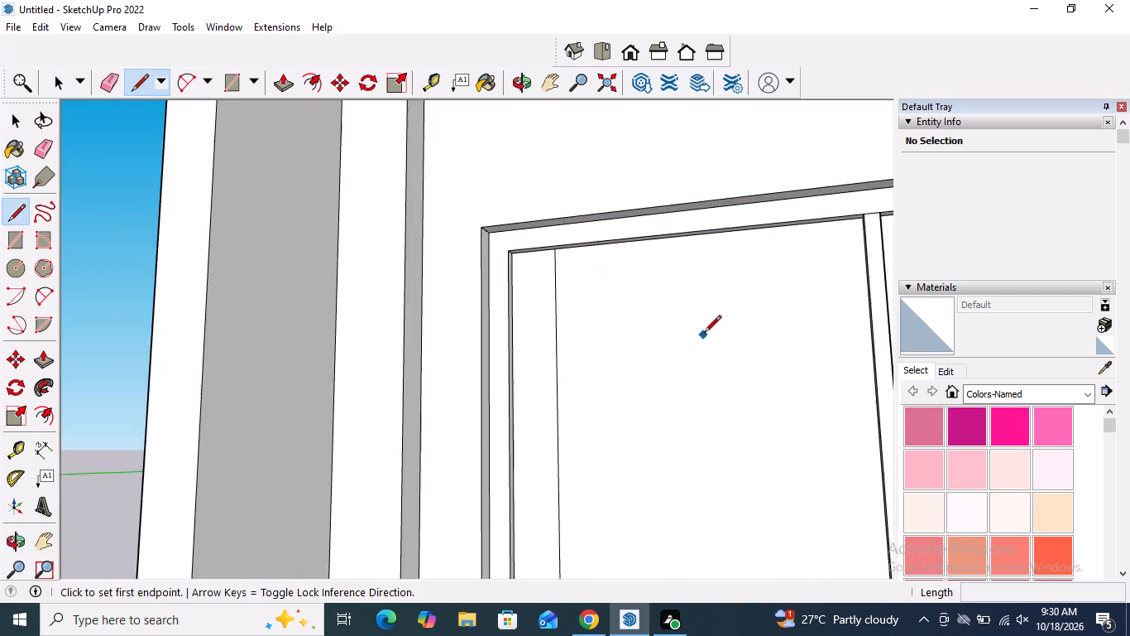
pyautogui.moveTo(704, 333); pyautogui.dragTo(728, 241, button='middle')
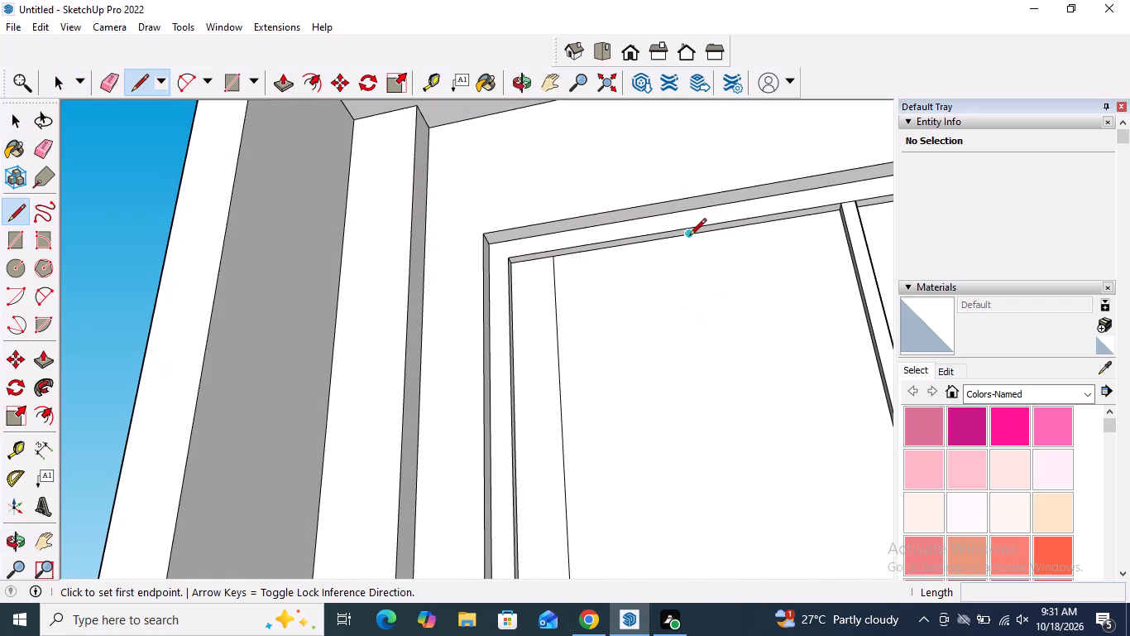
pyautogui.click(689, 237)
pyautogui.scroll(-9, 687, 285)
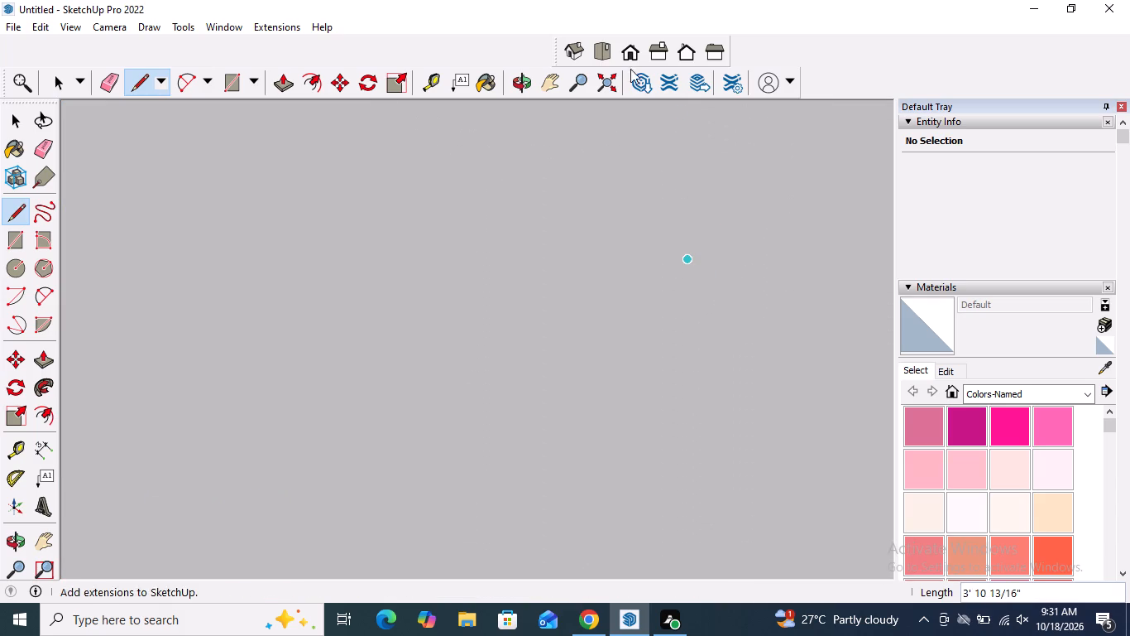
pyautogui.moveTo(625, 53); pyautogui.dragTo(625, 60)
pyautogui.scroll(-4, 640, 268)
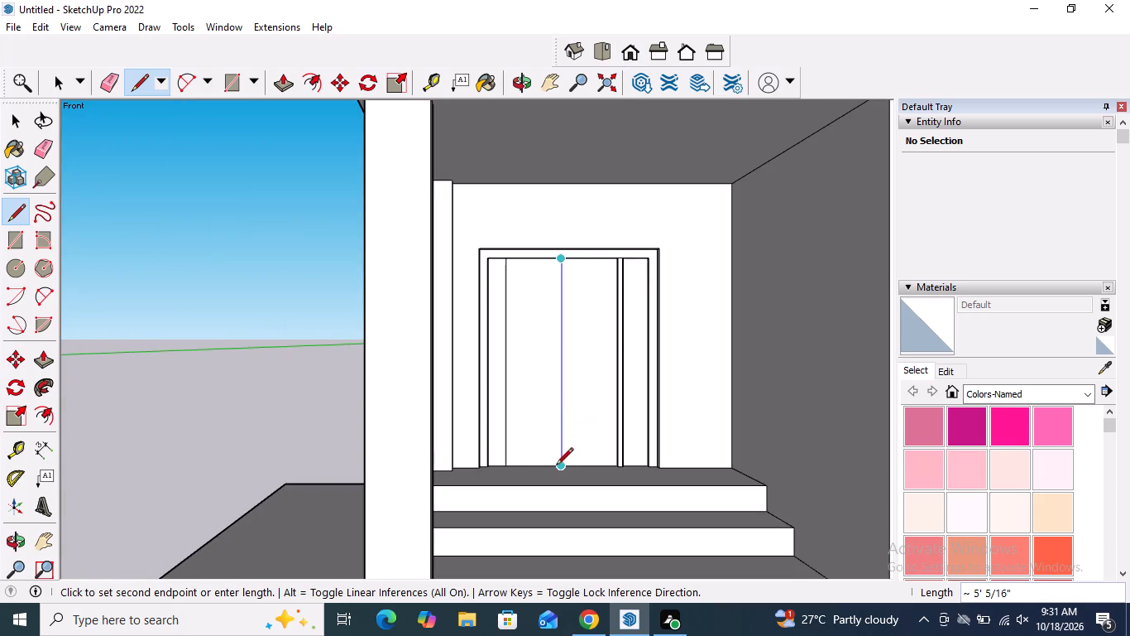
pyautogui.click(558, 467)
pyautogui.press('space')
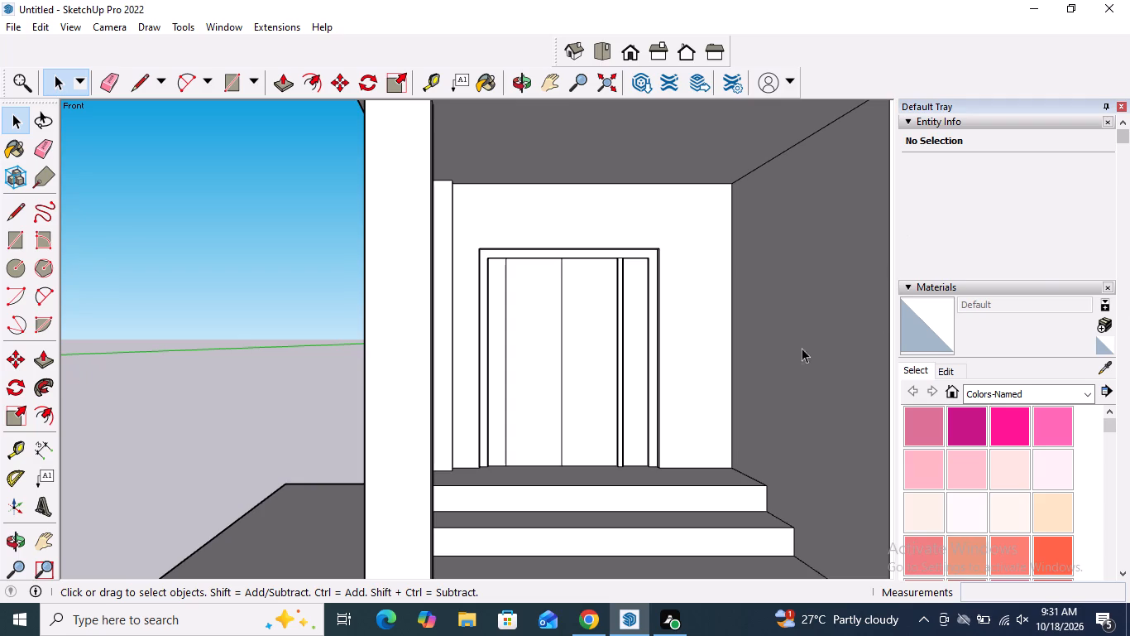
# Push/pull the door panel section between the middle vertical line and the raised strip.
pyautogui.moveTo(845, 336); pyautogui.dragTo(735, 353, button='middle')
pyautogui.scroll(6, 633, 364)
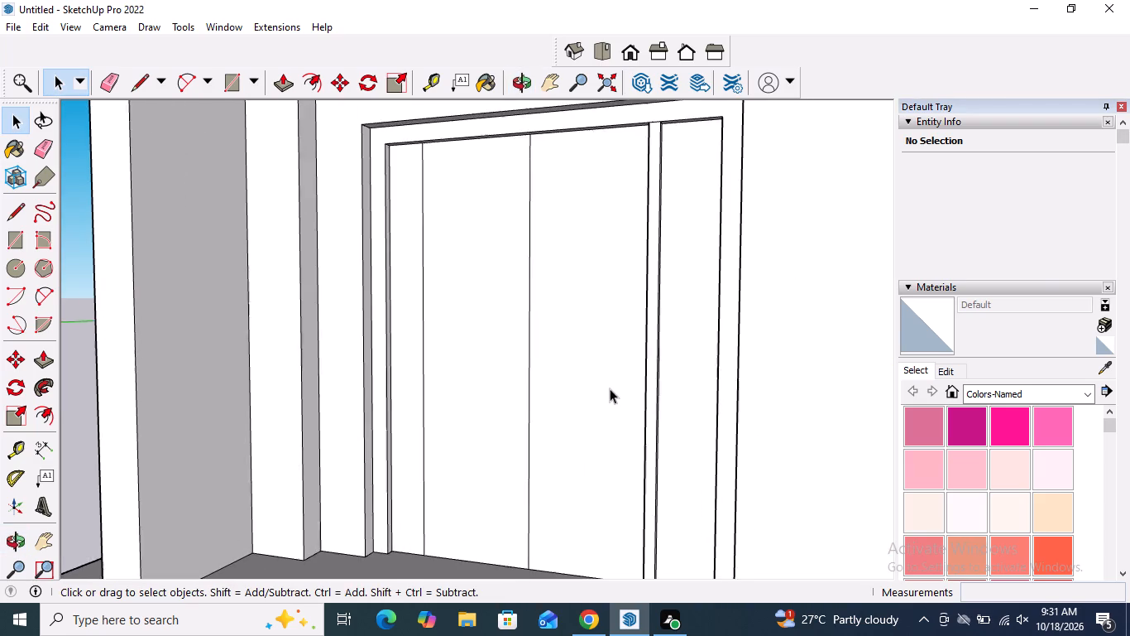
pyautogui.scroll(1, 610, 388)
pyautogui.moveTo(607, 392); pyautogui.dragTo(597, 422, button='middle')
pyautogui.click(36, 369)
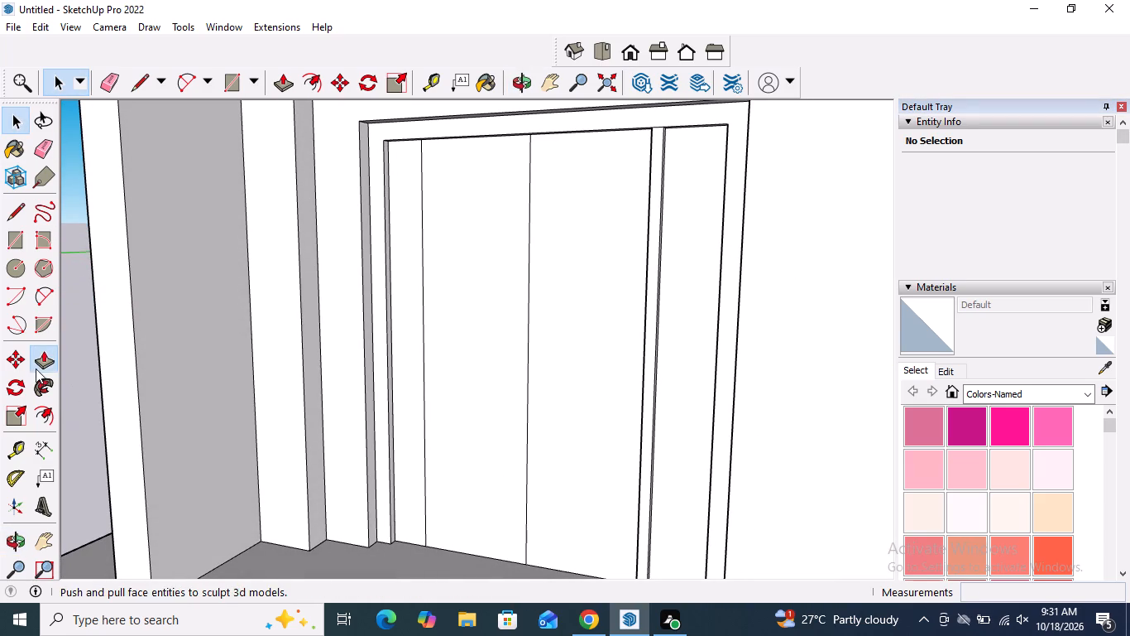
pyautogui.click(605, 444)
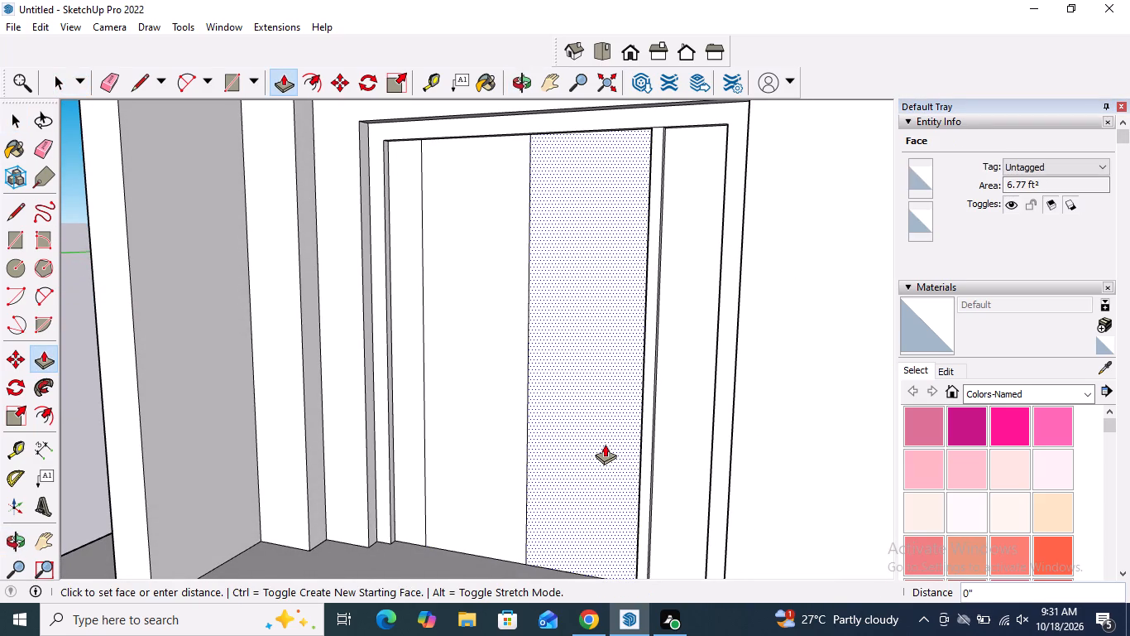
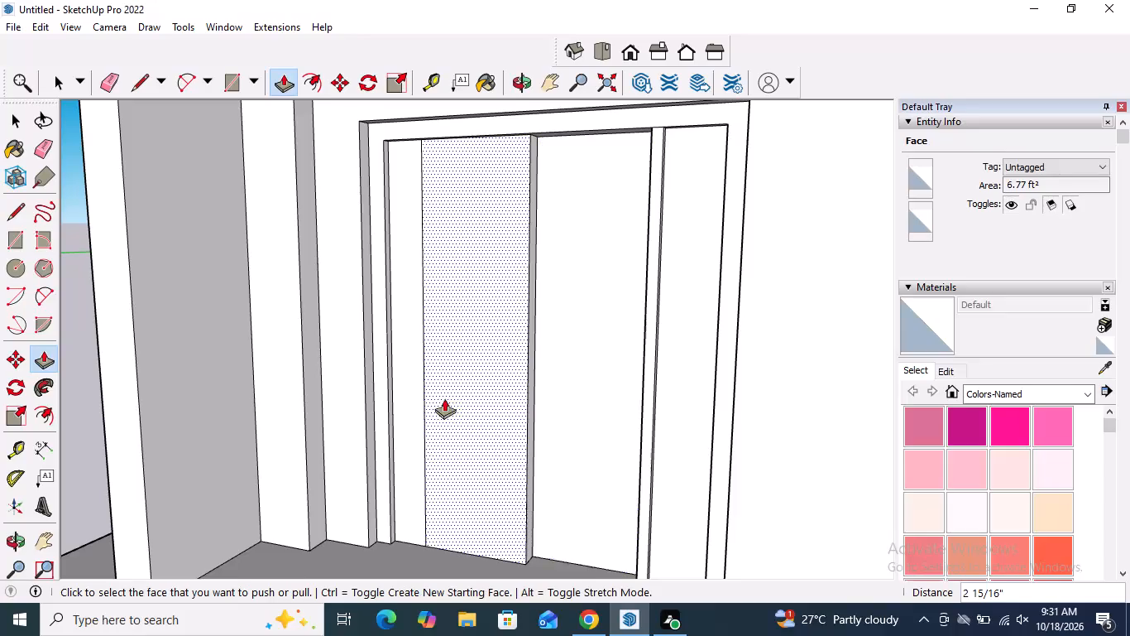
# Examine the divided door, the entrance recess and the whole front facade from several angles.
pyautogui.moveTo(452, 395); pyautogui.dragTo(606, 388, button='middle')
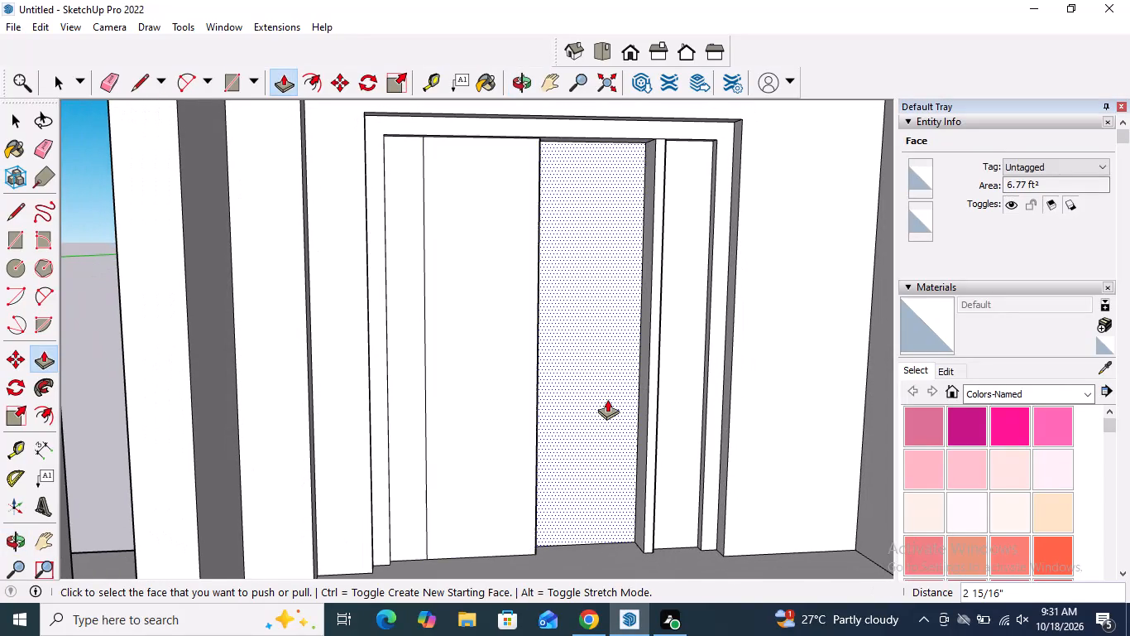
pyautogui.press('space')
pyautogui.moveTo(607, 398); pyautogui.dragTo(492, 399, button='middle')
pyautogui.scroll(-8, 523, 383)
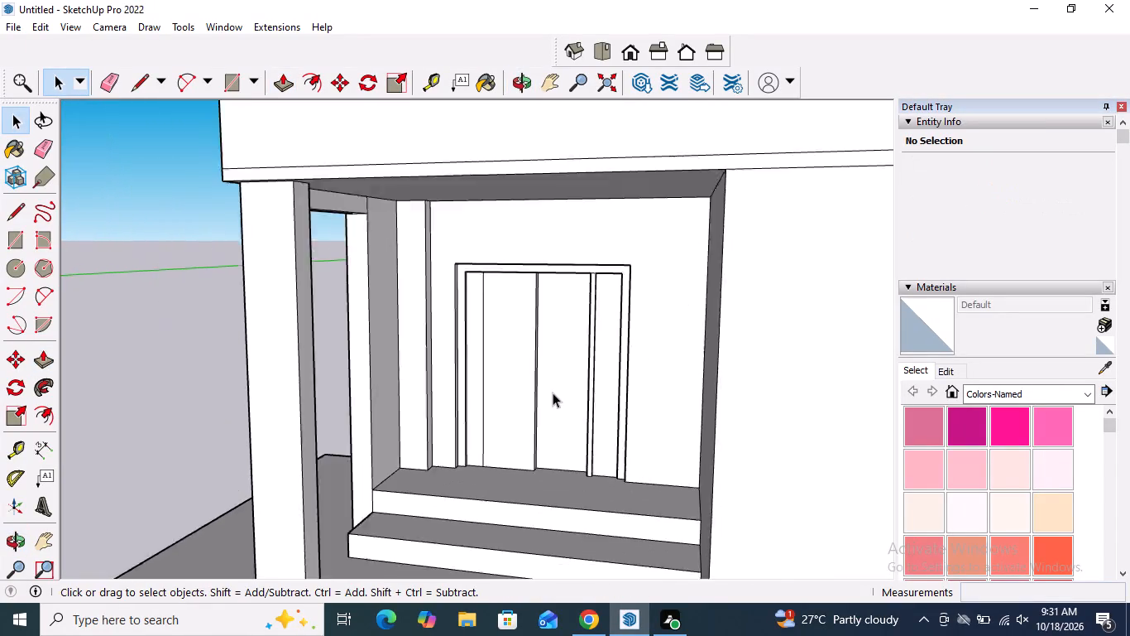
pyautogui.scroll(-7, 553, 393)
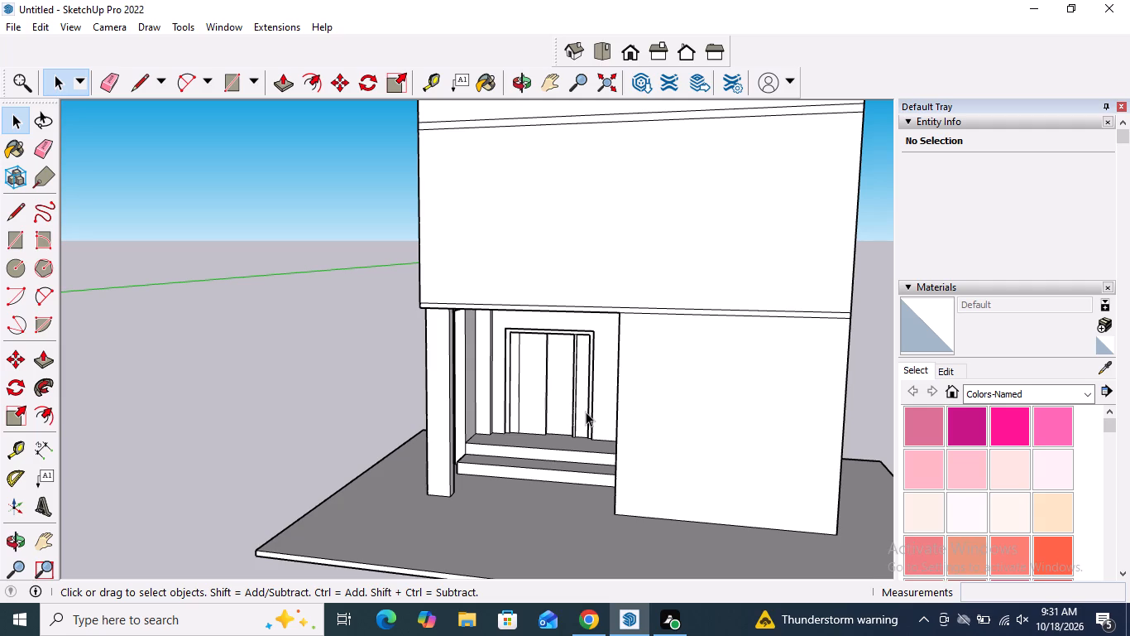
pyautogui.moveTo(586, 410); pyautogui.dragTo(652, 359, button='middle')
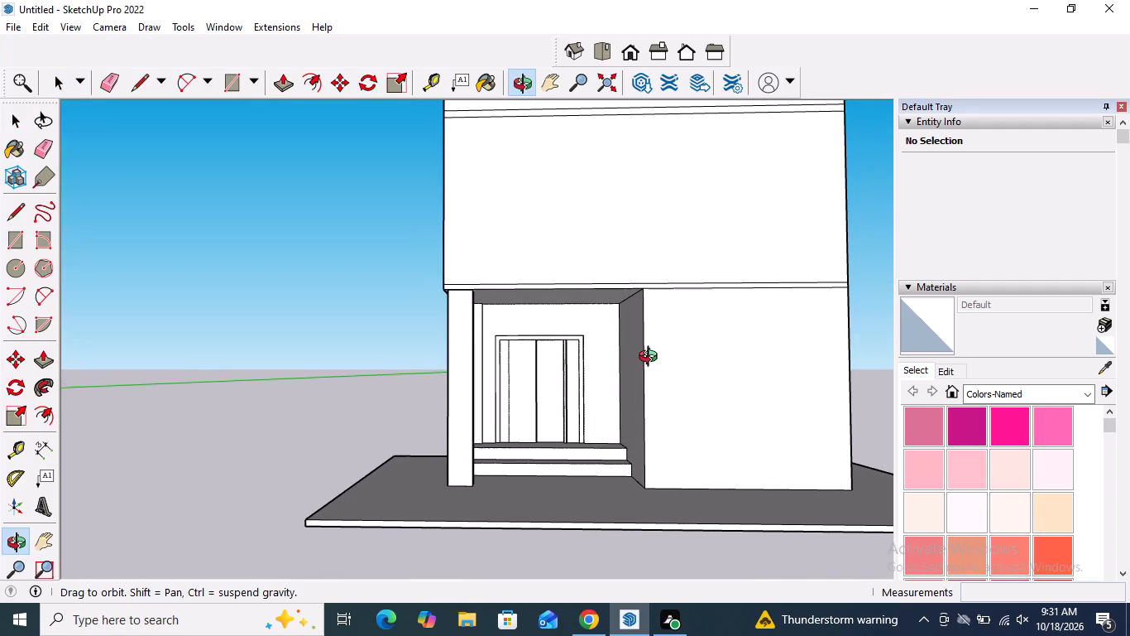
pyautogui.moveTo(652, 359); pyautogui.dragTo(640, 397, button='middle')
pyautogui.scroll(-3, 558, 449)
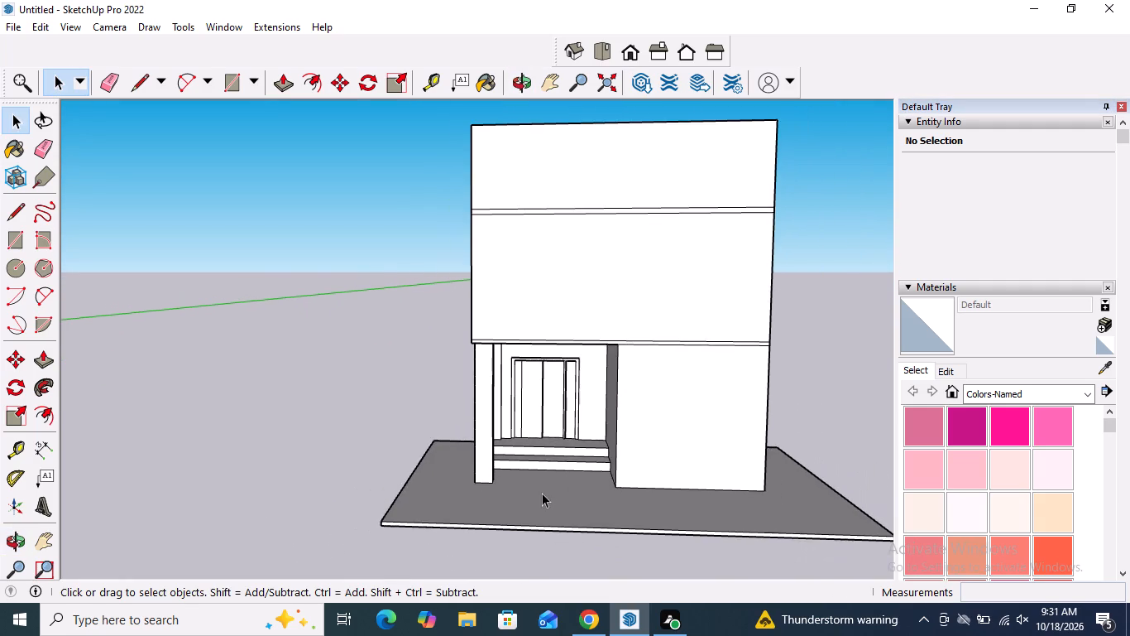
pyautogui.moveTo(537, 455); pyautogui.dragTo(537, 429, button='middle')
pyautogui.scroll(3, 640, 275)
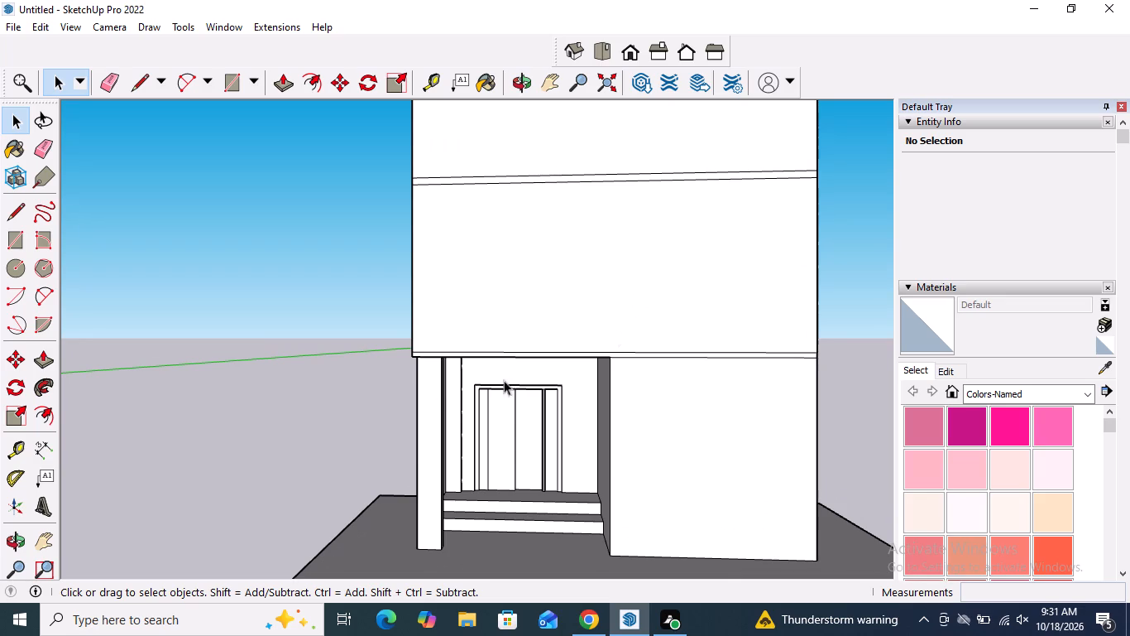
# Draw a vertical line about 7' long on the middle level's front wall, from the upper slab band down to the entrance recess's inner corner.
pyautogui.click(14, 216)
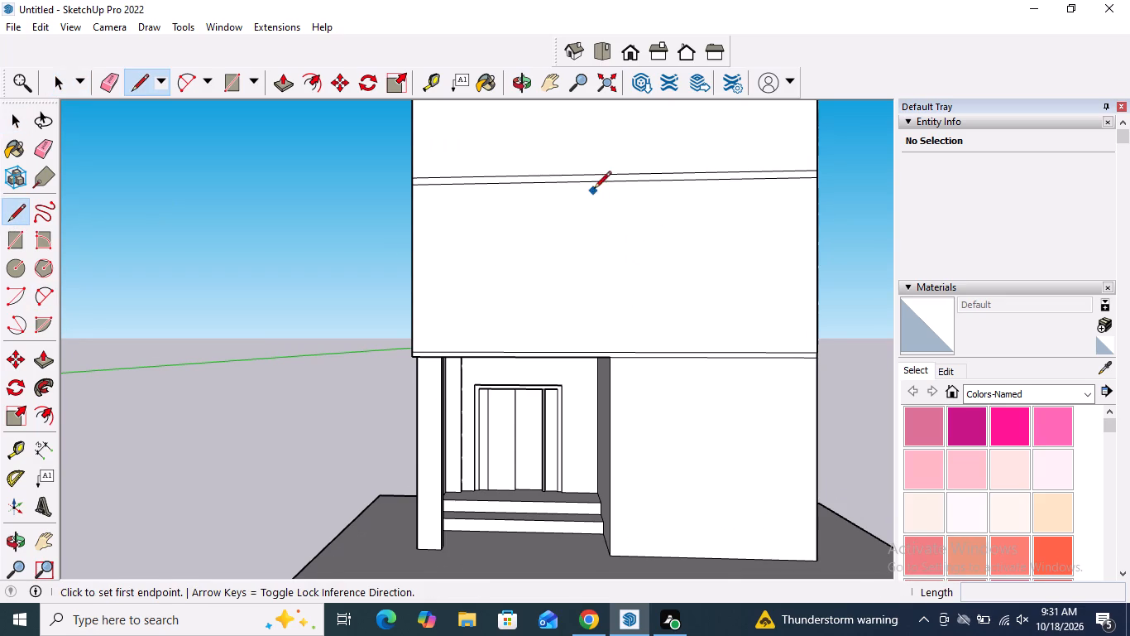
pyautogui.click(610, 181)
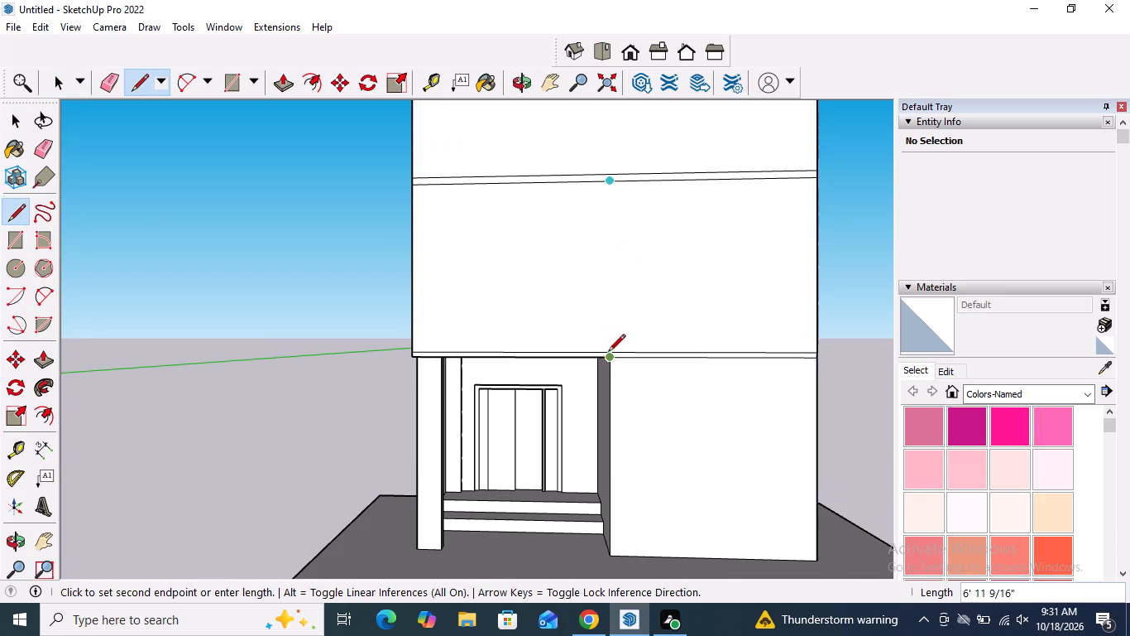
pyautogui.click(608, 353)
pyautogui.press('space')
# Erase the short piece of the vertical line that crosses the lower slab band.
pyautogui.scroll(4, 586, 417)
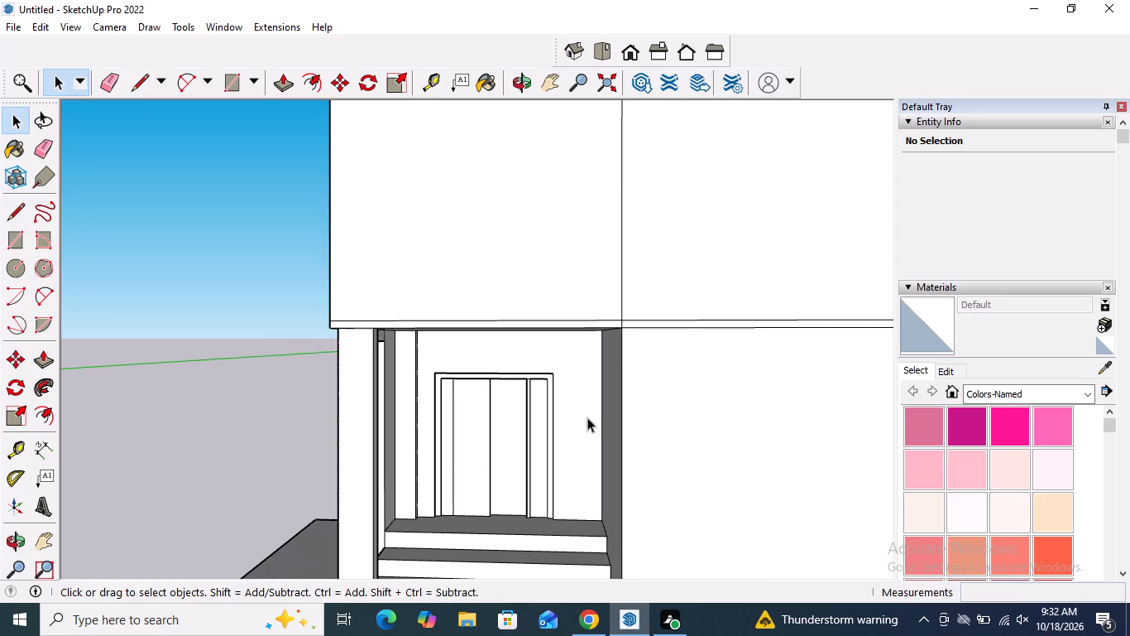
pyautogui.scroll(4, 615, 340)
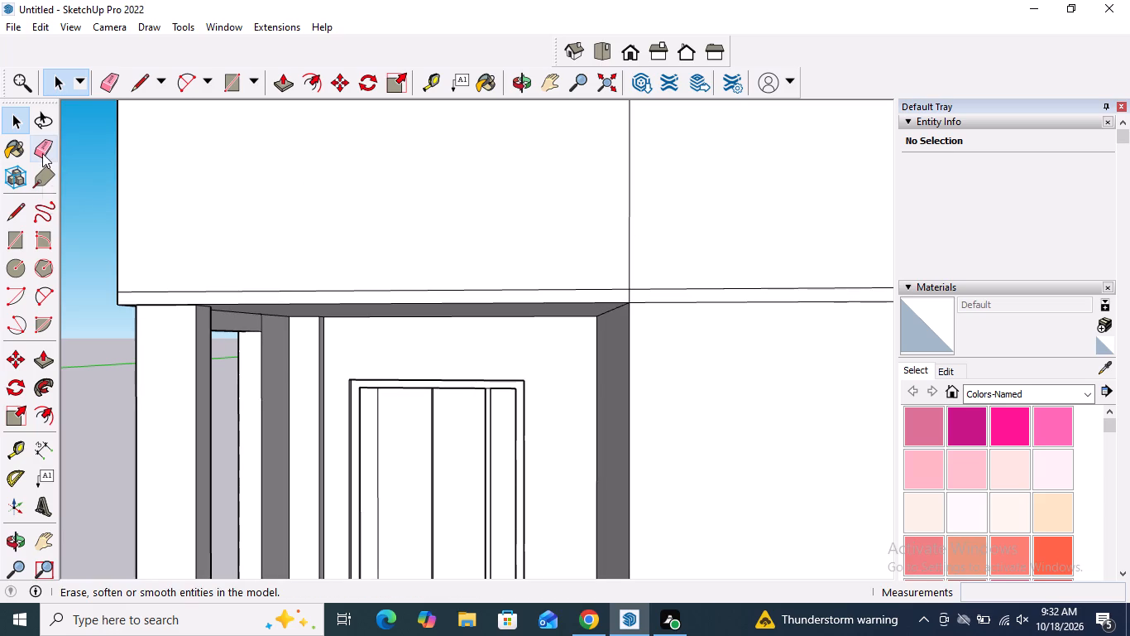
pyautogui.click(42, 153)
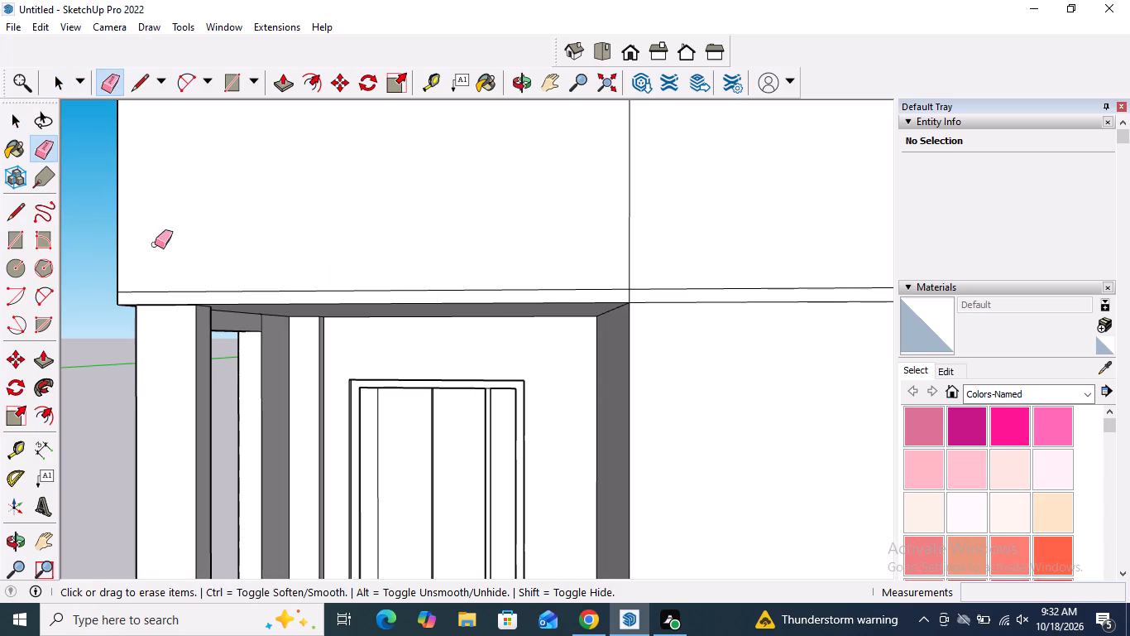
pyautogui.scroll(4, 625, 291)
pyautogui.click(630, 296)
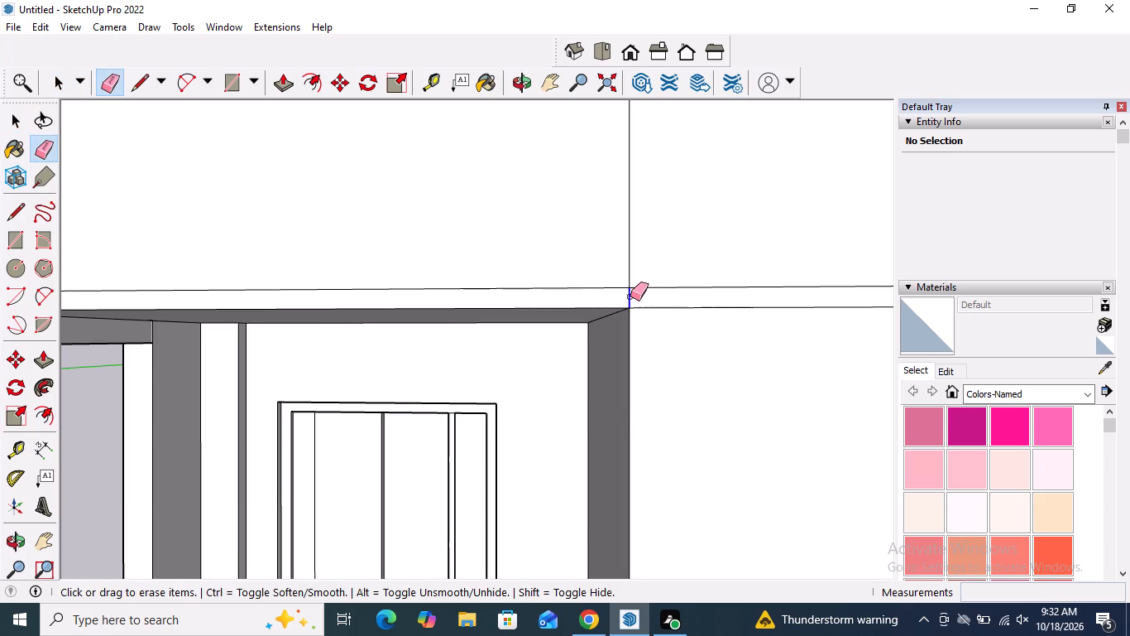
pyautogui.press('space')
# Push the middle level's wall section above the entrance inward about 4' 9" to form a balcony recess.
pyautogui.scroll(-10, 535, 245)
pyautogui.scroll(-3, 506, 379)
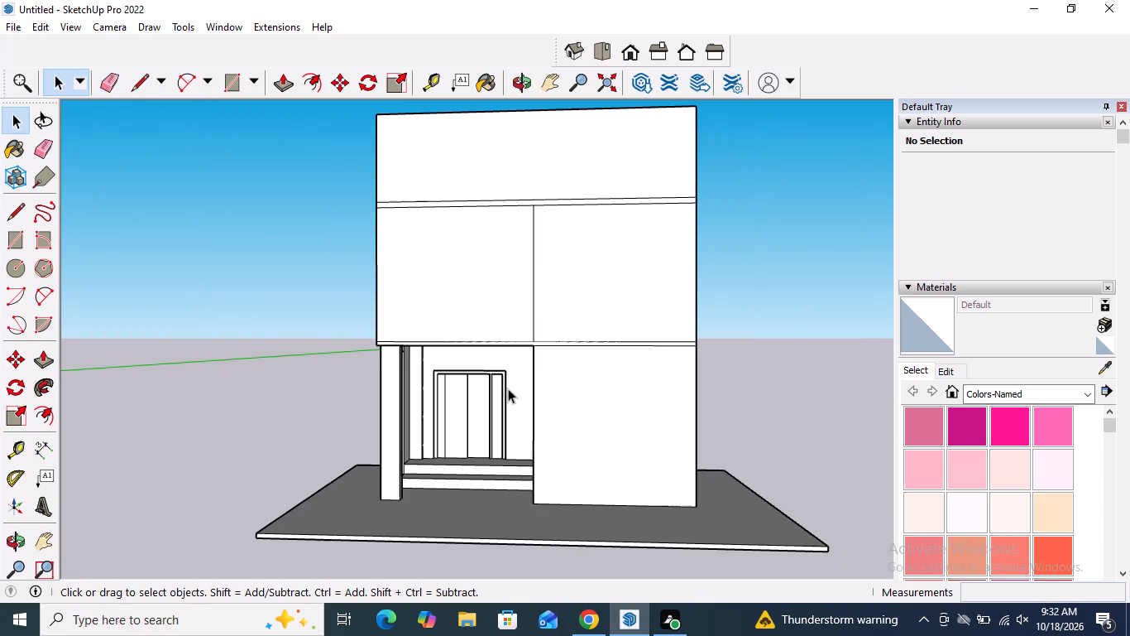
pyautogui.scroll(-1, 508, 388)
pyautogui.scroll(1, 468, 304)
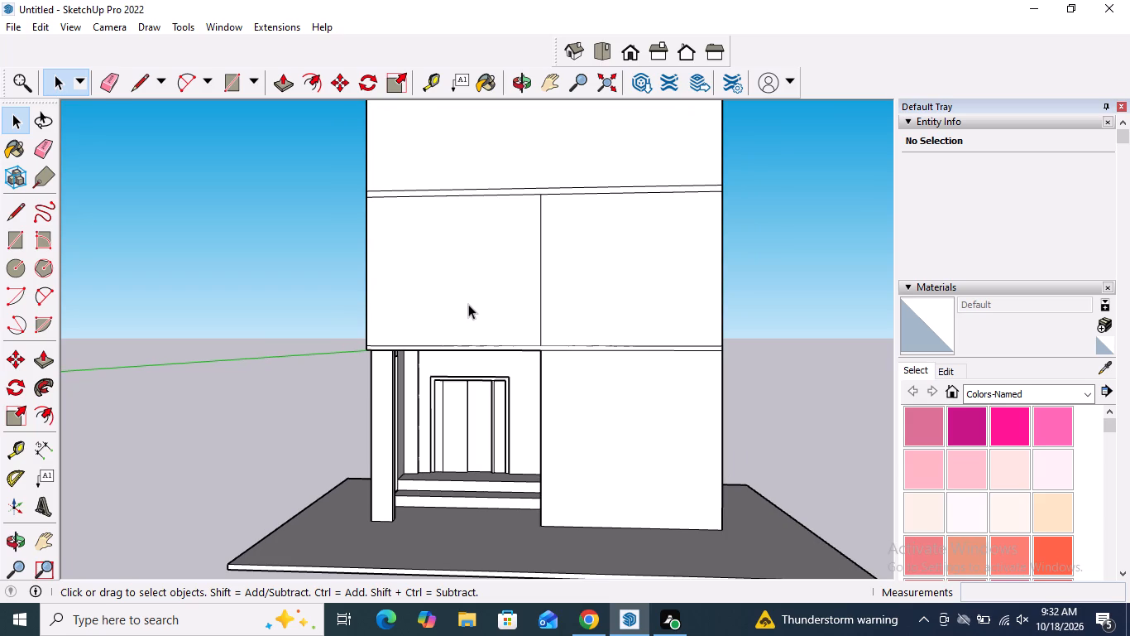
pyautogui.moveTo(469, 302); pyautogui.dragTo(591, 364, button='middle')
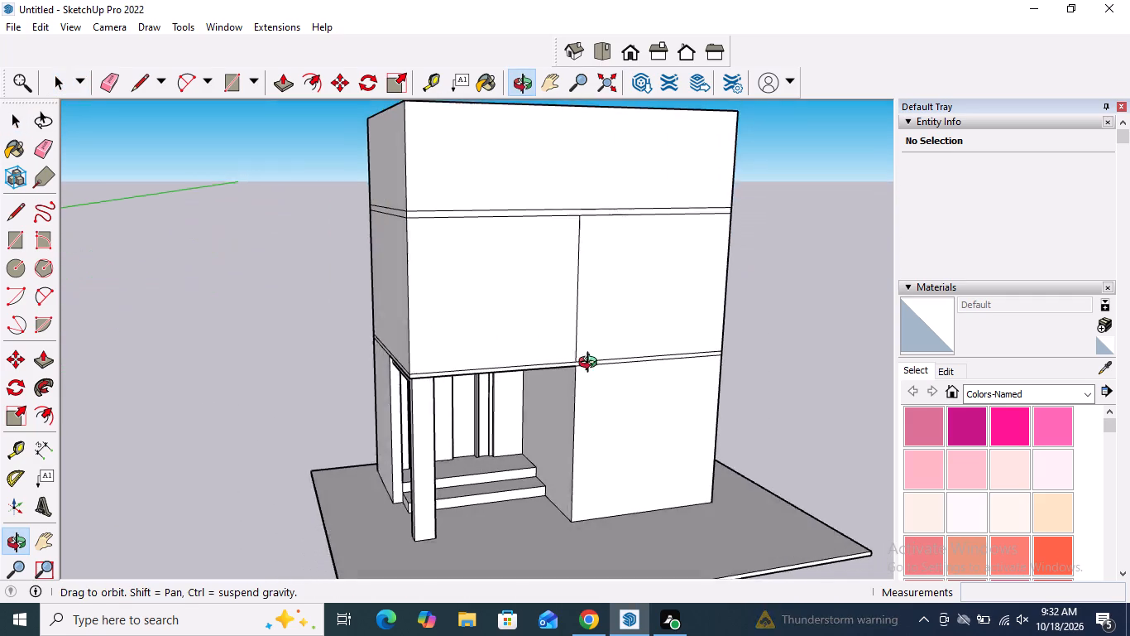
pyautogui.moveTo(591, 364); pyautogui.dragTo(620, 369, button='middle')
pyautogui.scroll(2, 453, 291)
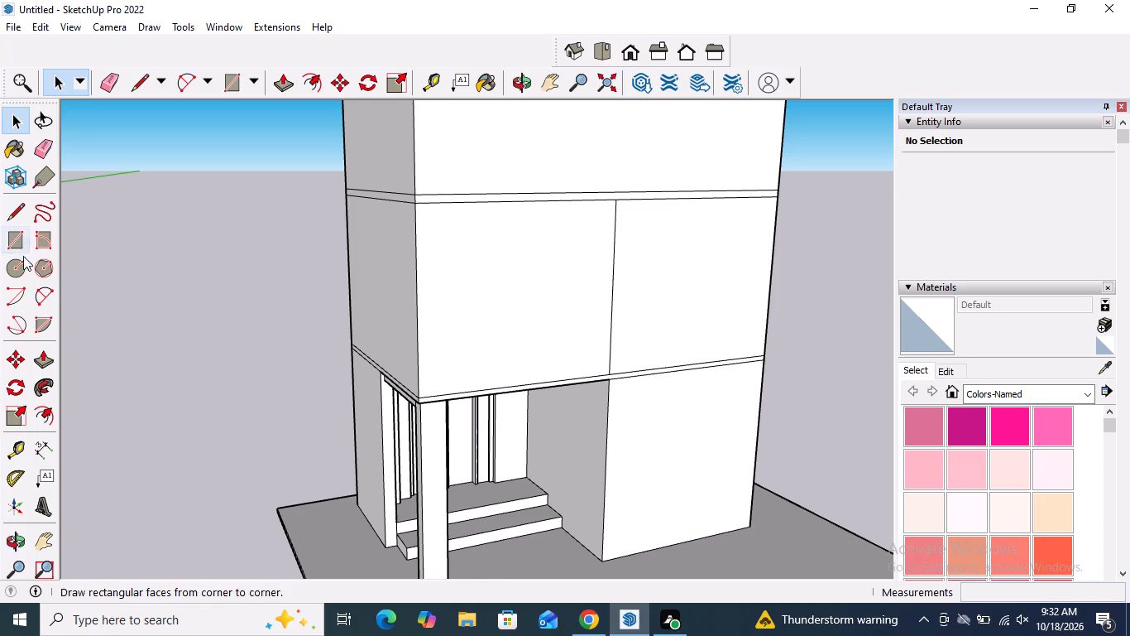
pyautogui.click(43, 364)
pyautogui.click(477, 324)
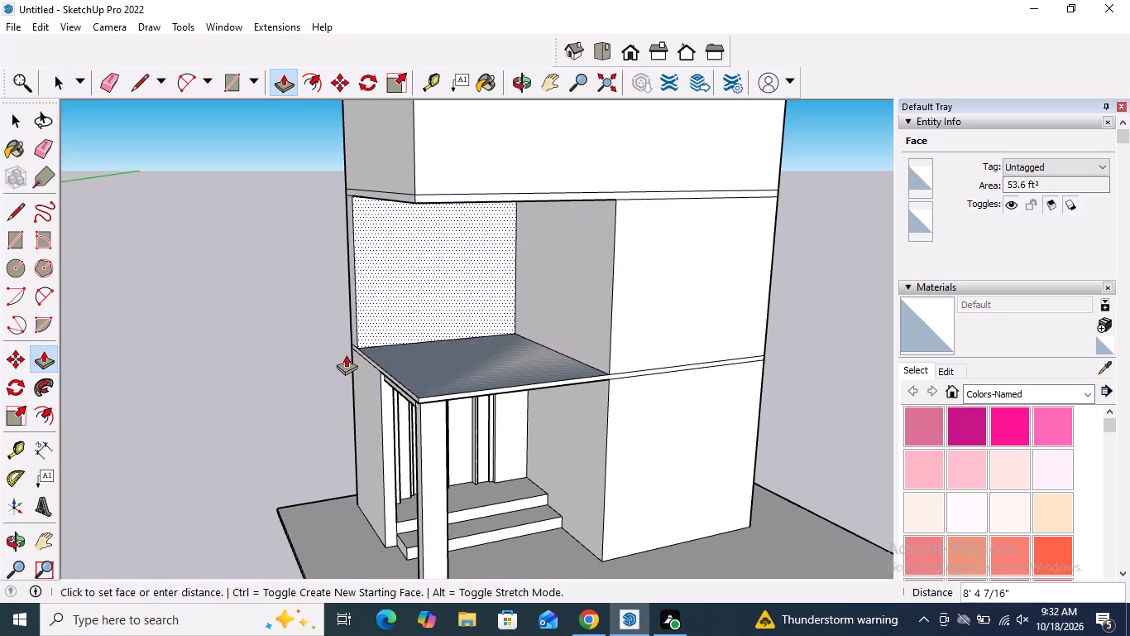
pyautogui.click(383, 394)
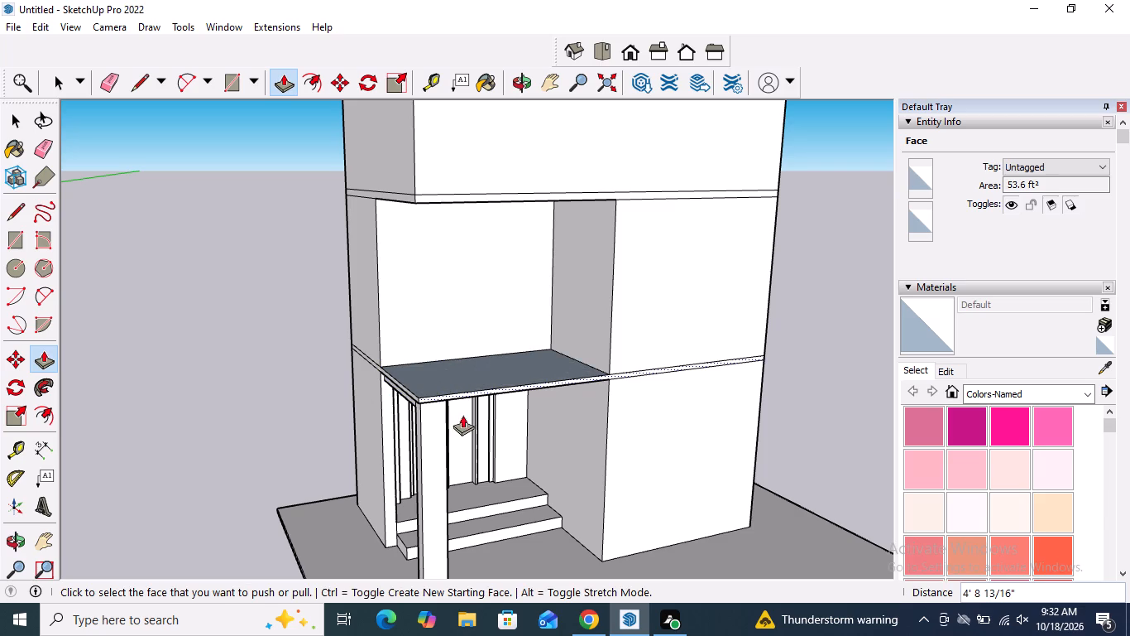
pyautogui.press('space')
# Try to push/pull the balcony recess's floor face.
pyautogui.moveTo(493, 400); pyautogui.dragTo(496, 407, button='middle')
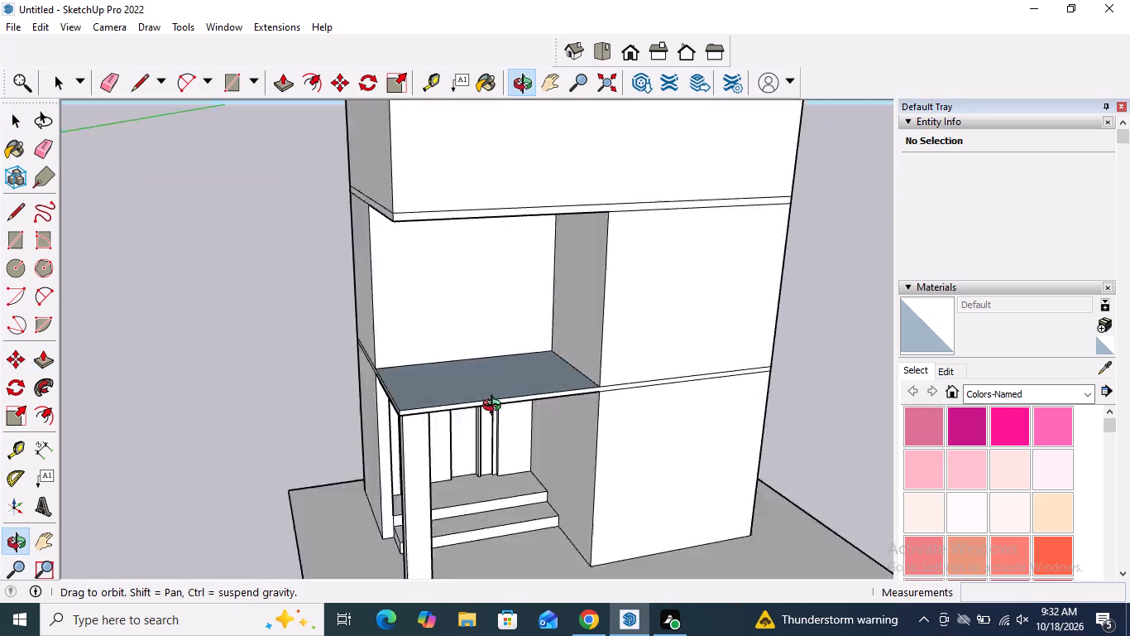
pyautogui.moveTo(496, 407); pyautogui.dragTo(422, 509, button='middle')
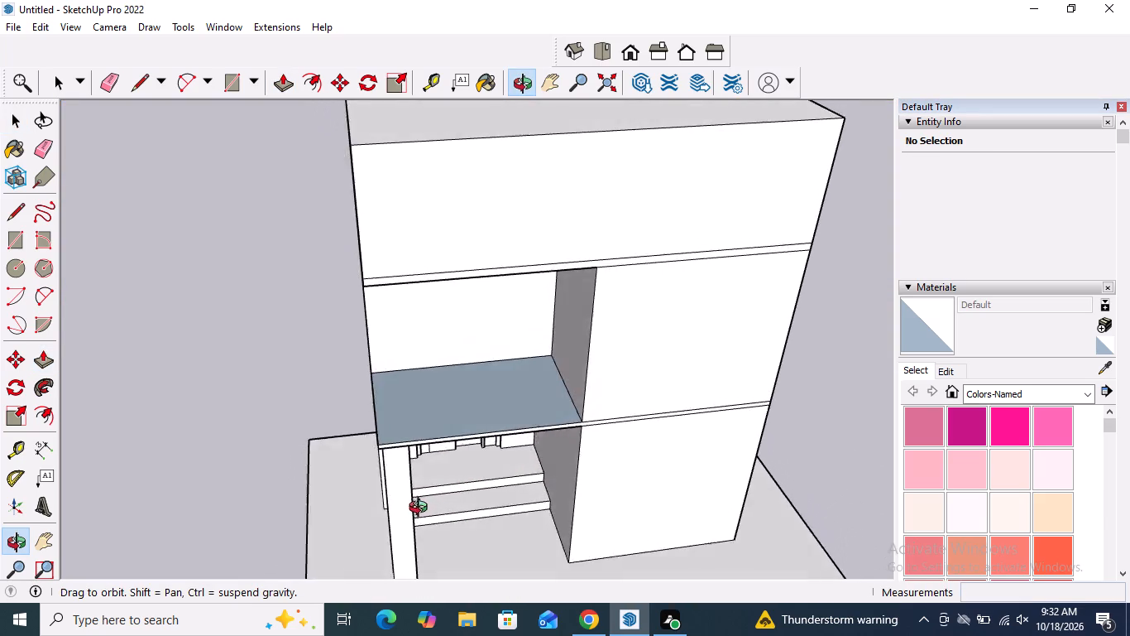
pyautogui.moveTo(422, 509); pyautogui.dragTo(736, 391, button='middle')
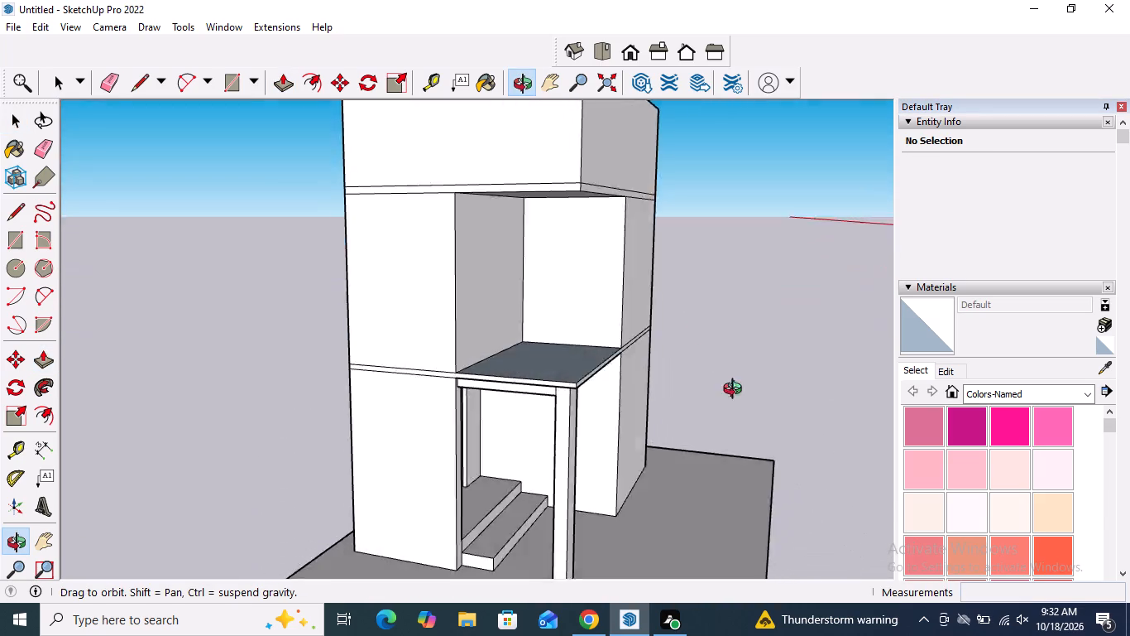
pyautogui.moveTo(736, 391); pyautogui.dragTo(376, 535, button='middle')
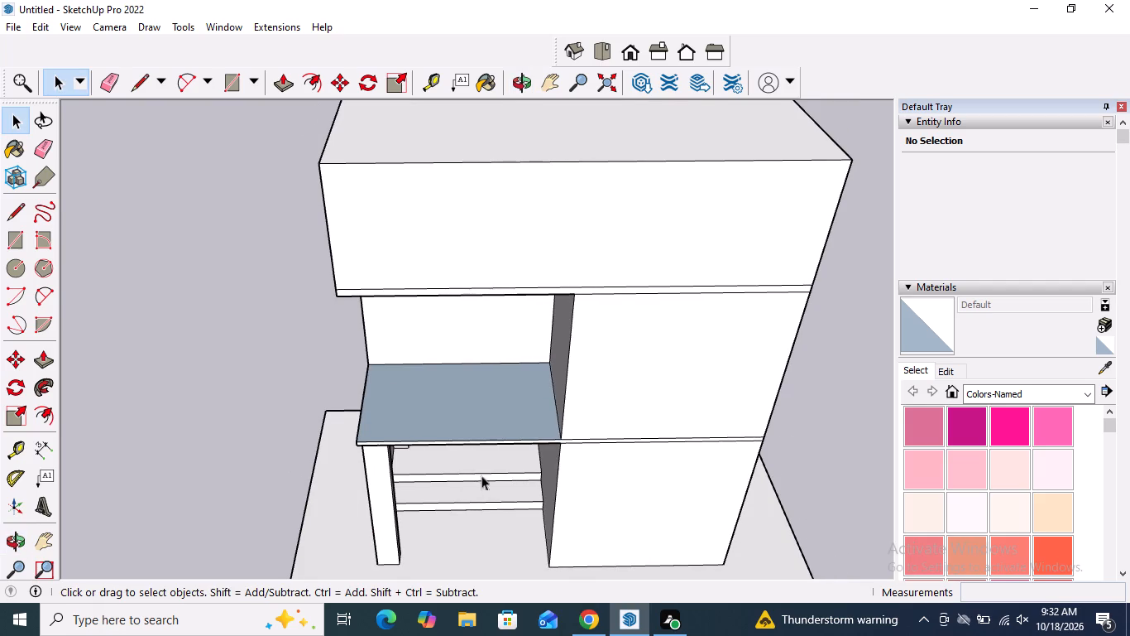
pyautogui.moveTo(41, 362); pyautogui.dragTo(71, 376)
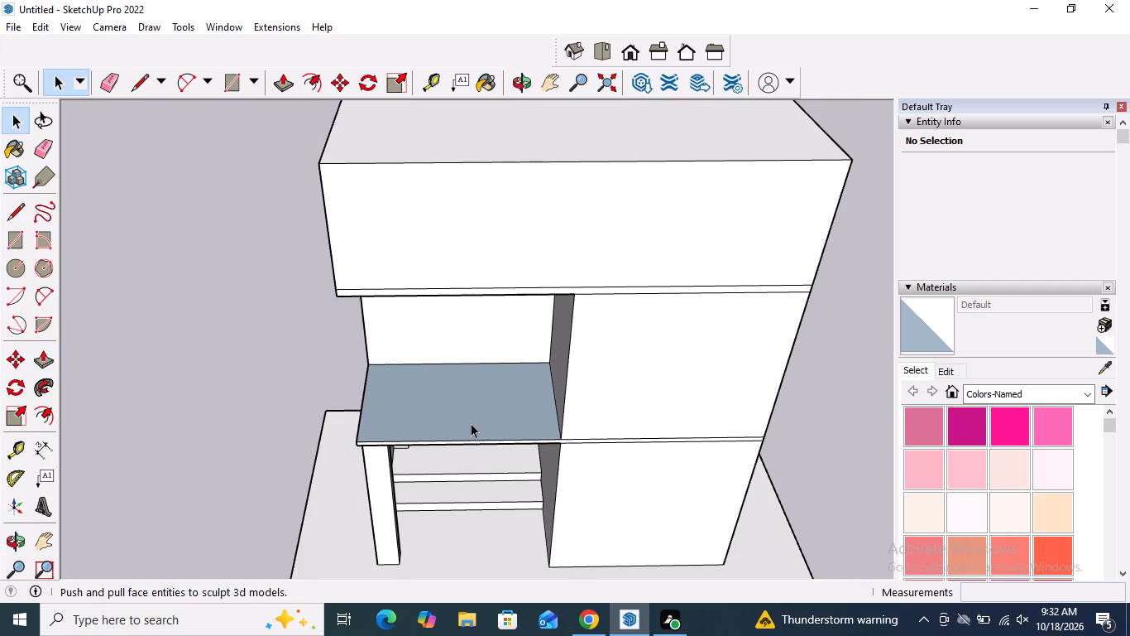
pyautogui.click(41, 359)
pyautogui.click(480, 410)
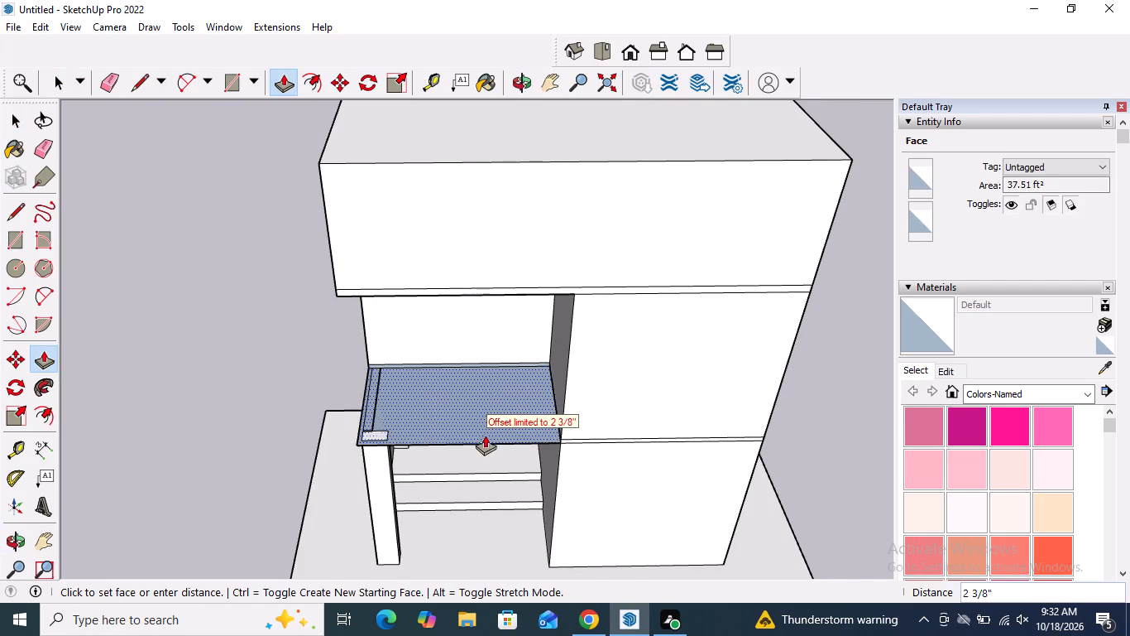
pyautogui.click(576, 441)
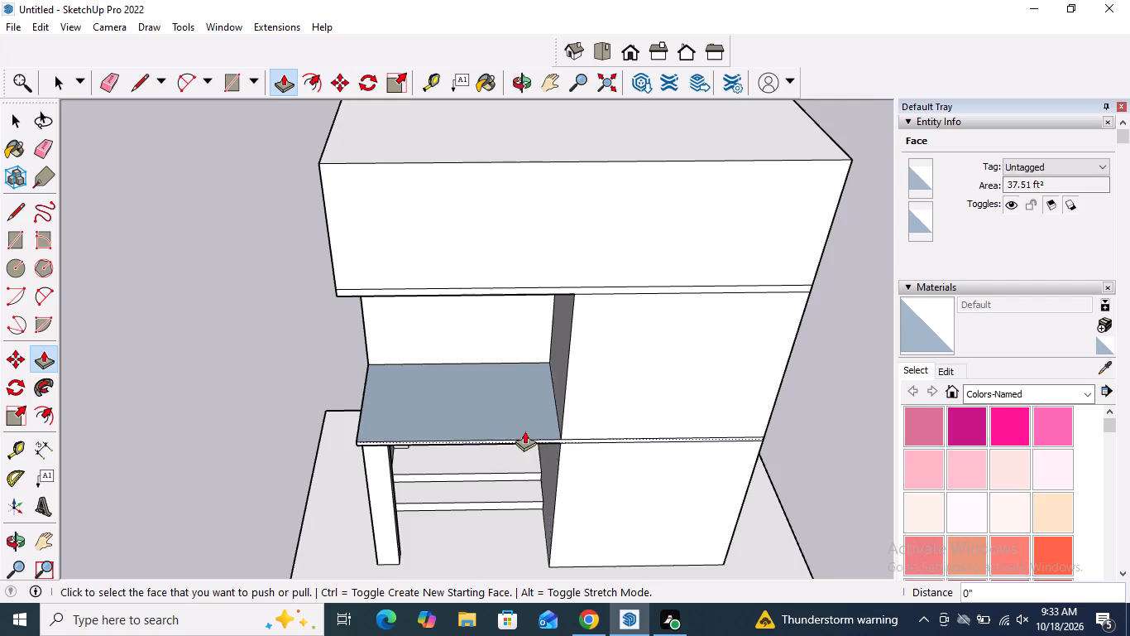
# Push/pull the balcony recess's floor with a new starting face, ending at 0" so its white front side faces up.
pyautogui.scroll(1, 524, 423)
pyautogui.moveTo(524, 422); pyautogui.dragTo(539, 306, button='middle')
pyautogui.scroll(5, 539, 337)
pyautogui.moveTo(544, 366); pyautogui.dragTo(560, 523, button='middle')
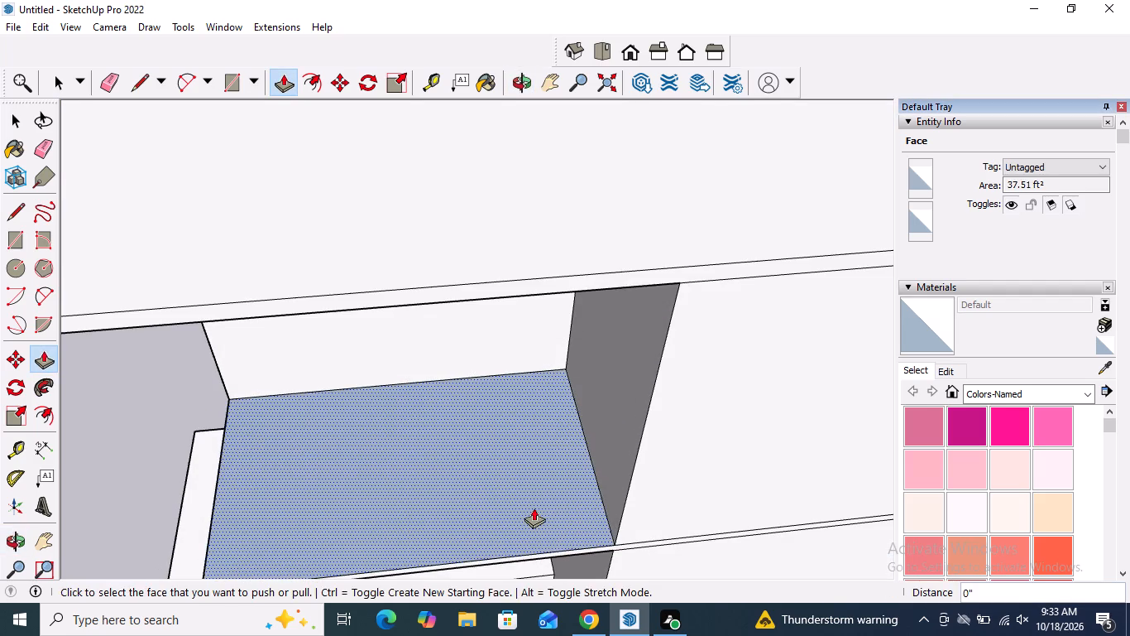
pyautogui.click(534, 506)
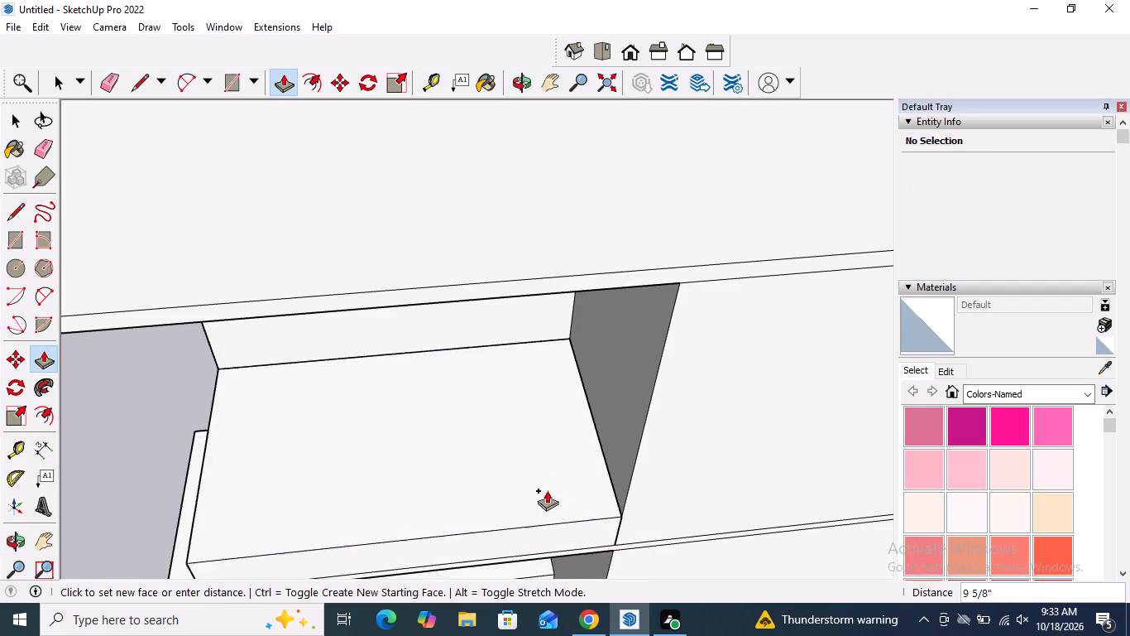
pyautogui.click(644, 538)
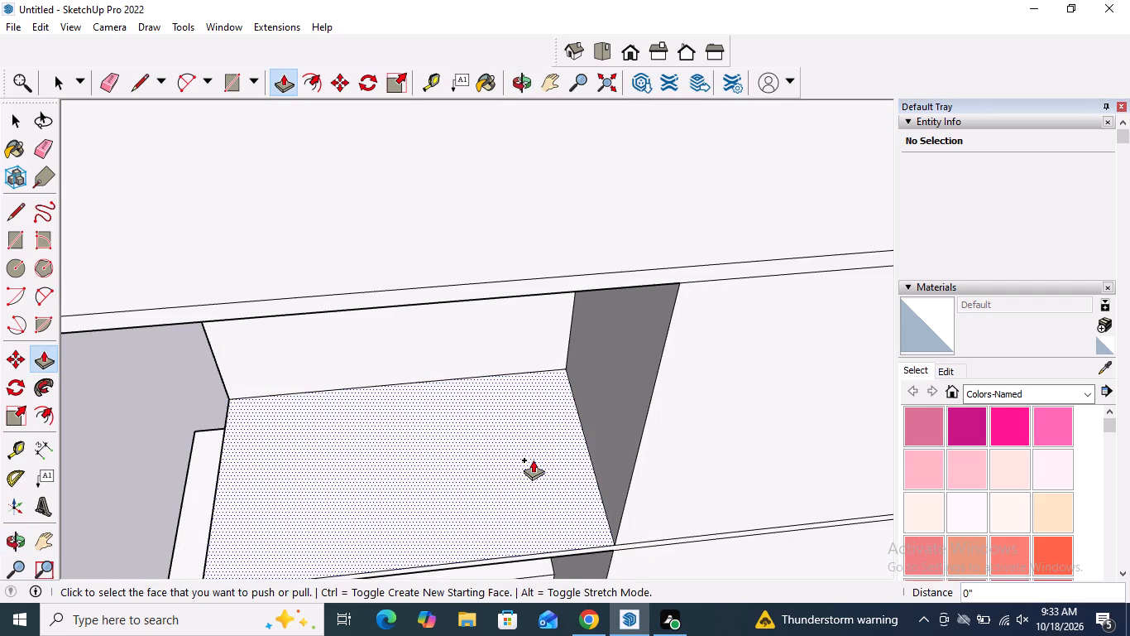
pyautogui.press('space')
# Draw a vertical line about 7' 2 7/8" long across the middle level's wall beside the balcony recess, spanning both slab bands.
pyautogui.moveTo(520, 446); pyautogui.dragTo(536, 252, button='middle')
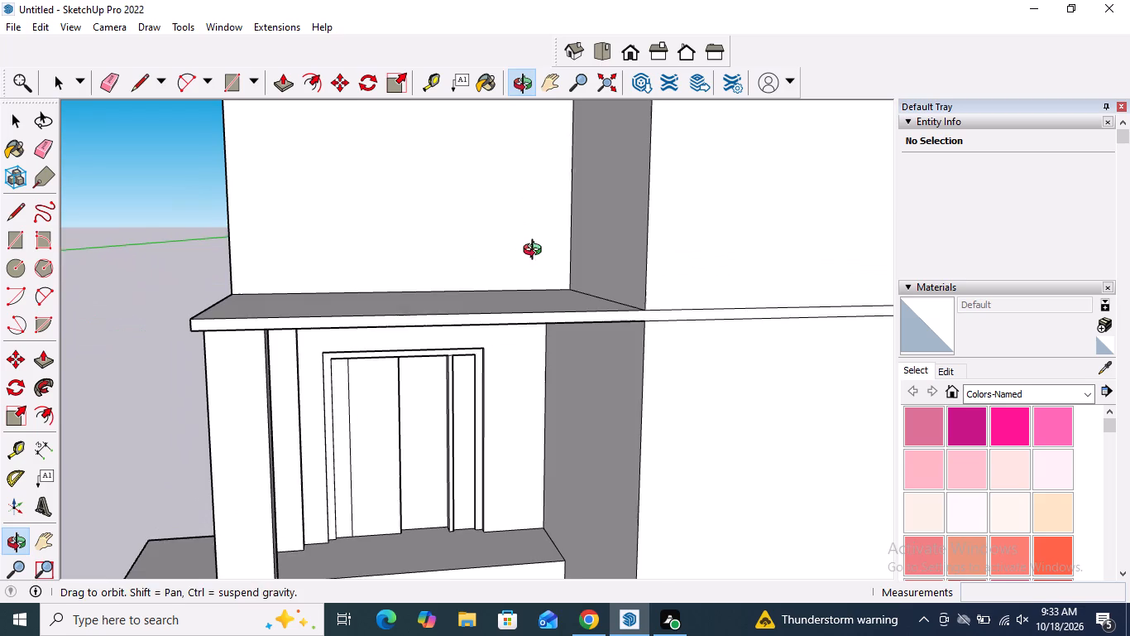
pyautogui.moveTo(536, 252); pyautogui.dragTo(536, 253, button='middle')
pyautogui.scroll(-5, 536, 261)
pyautogui.scroll(-4, 538, 328)
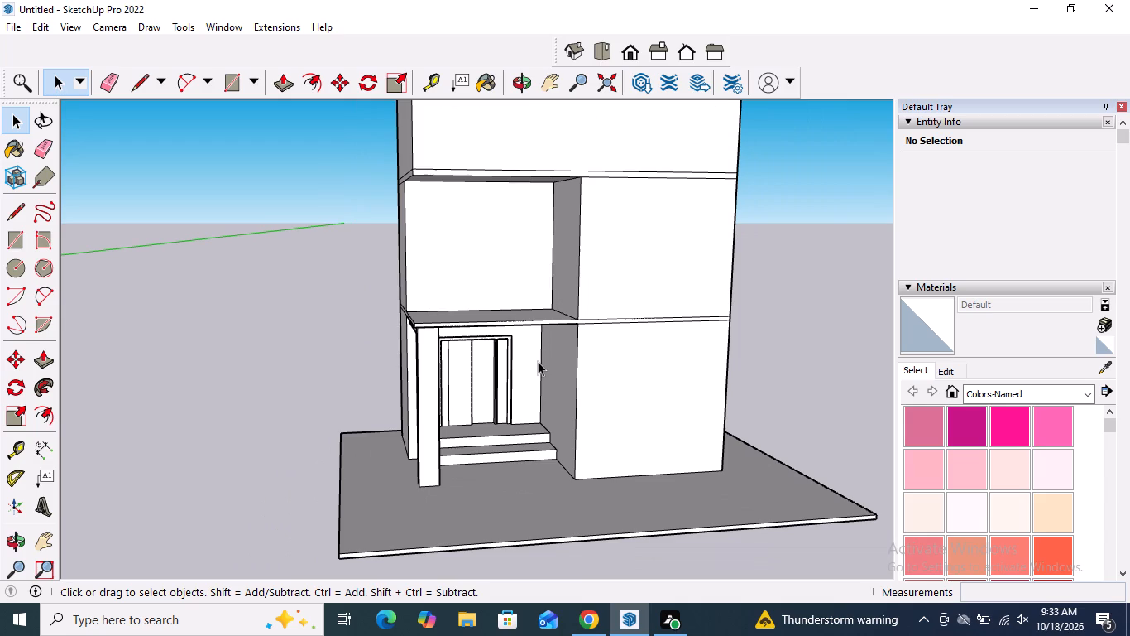
pyautogui.moveTo(518, 326); pyautogui.dragTo(477, 311, button='middle')
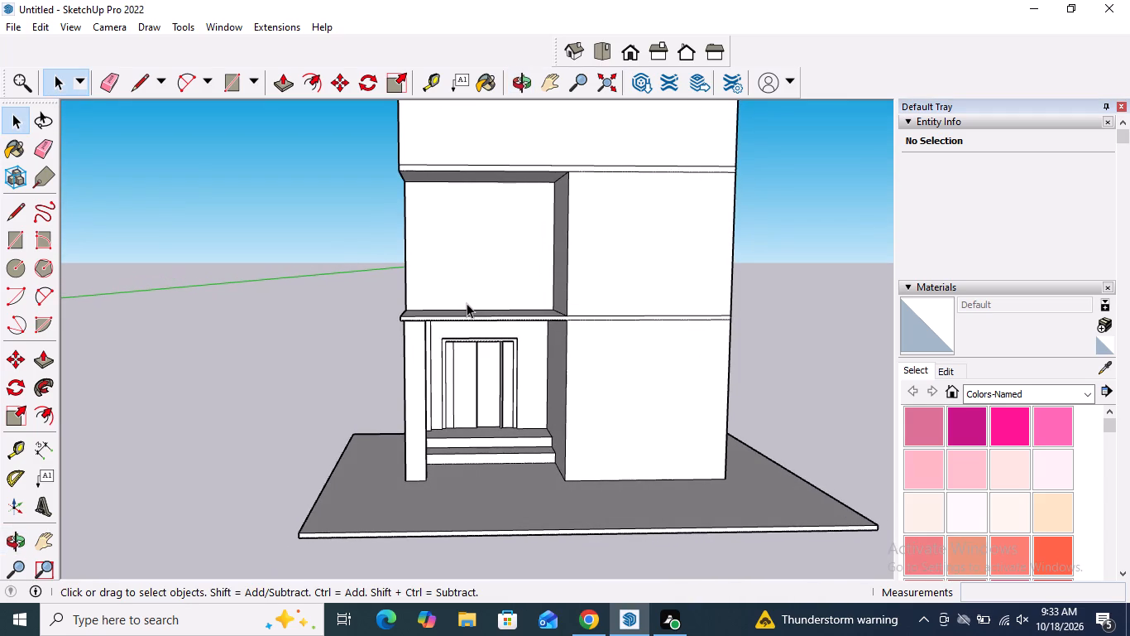
pyautogui.scroll(1, 467, 303)
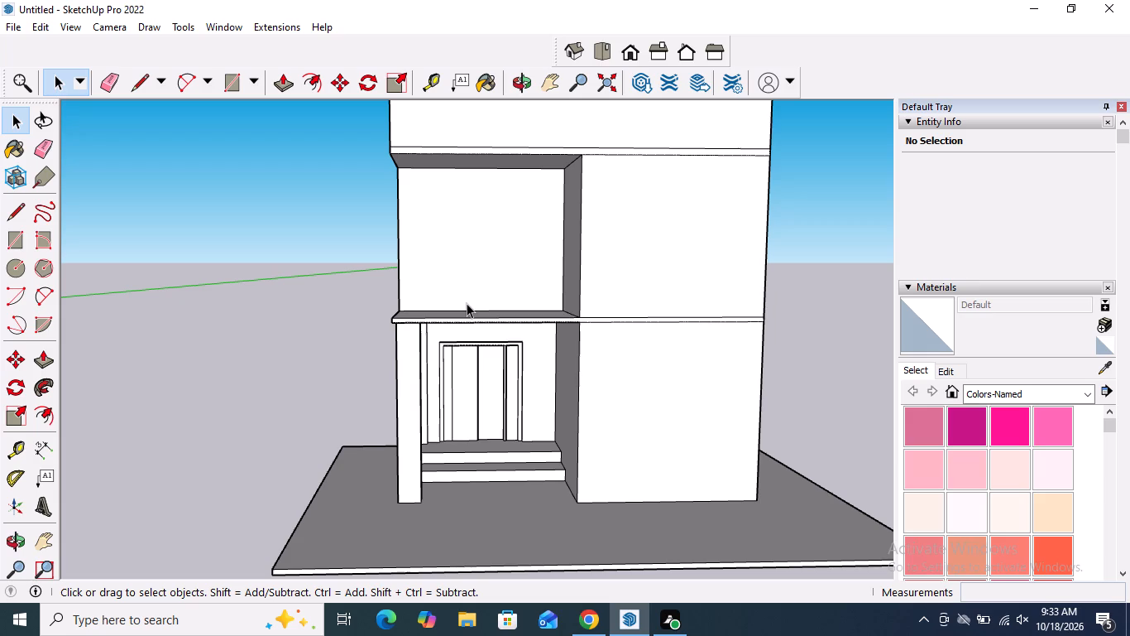
pyautogui.click(12, 209)
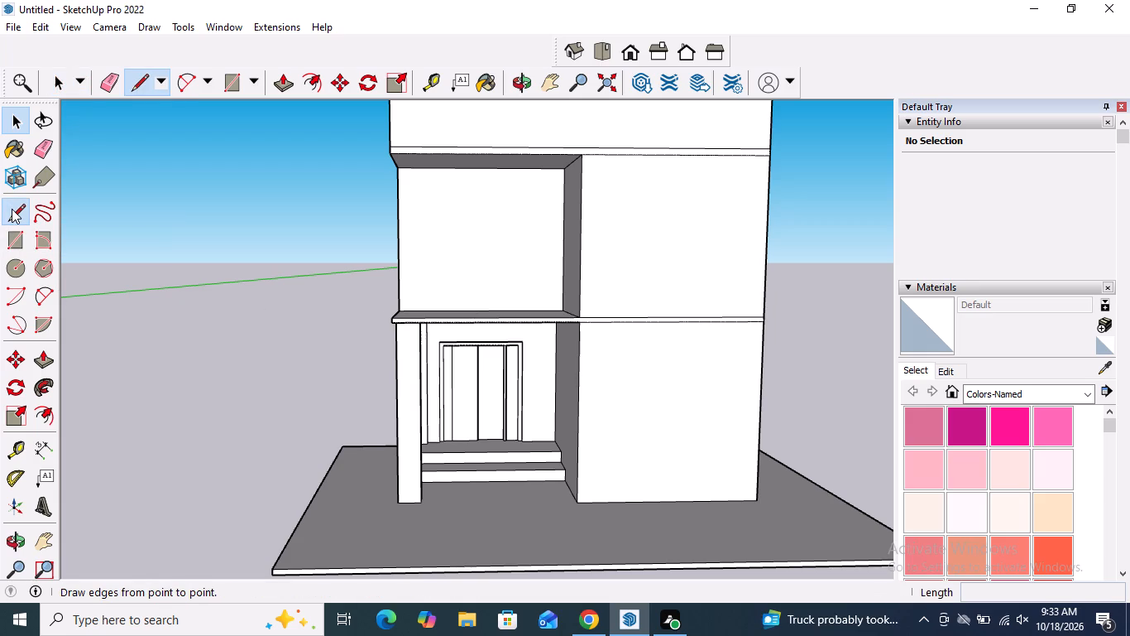
pyautogui.click(670, 325)
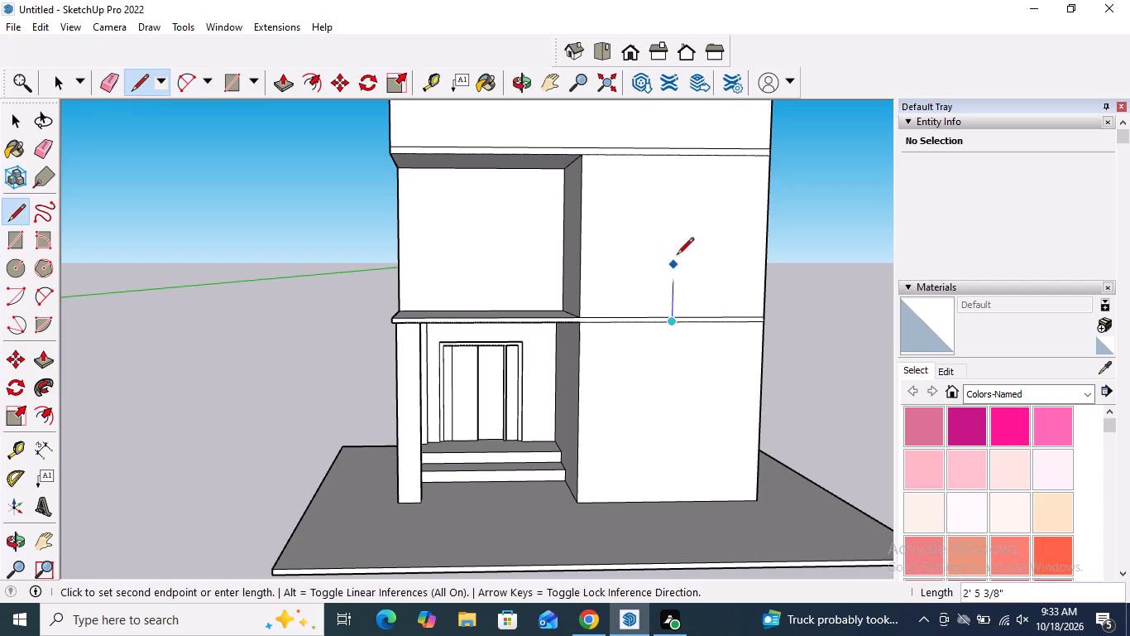
pyautogui.click(675, 148)
pyautogui.press('space')
# Copy the vertical line's three segments about 2 11/16" toward the balcony recess to outline a narrow strip.
pyautogui.scroll(4, 677, 314)
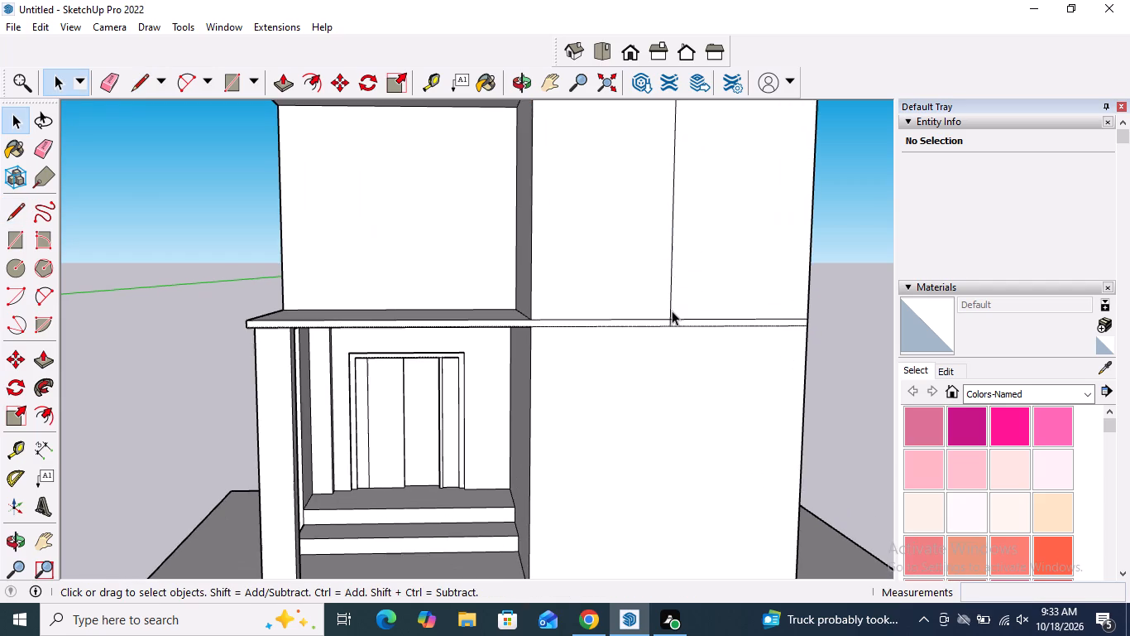
pyautogui.scroll(3, 671, 309)
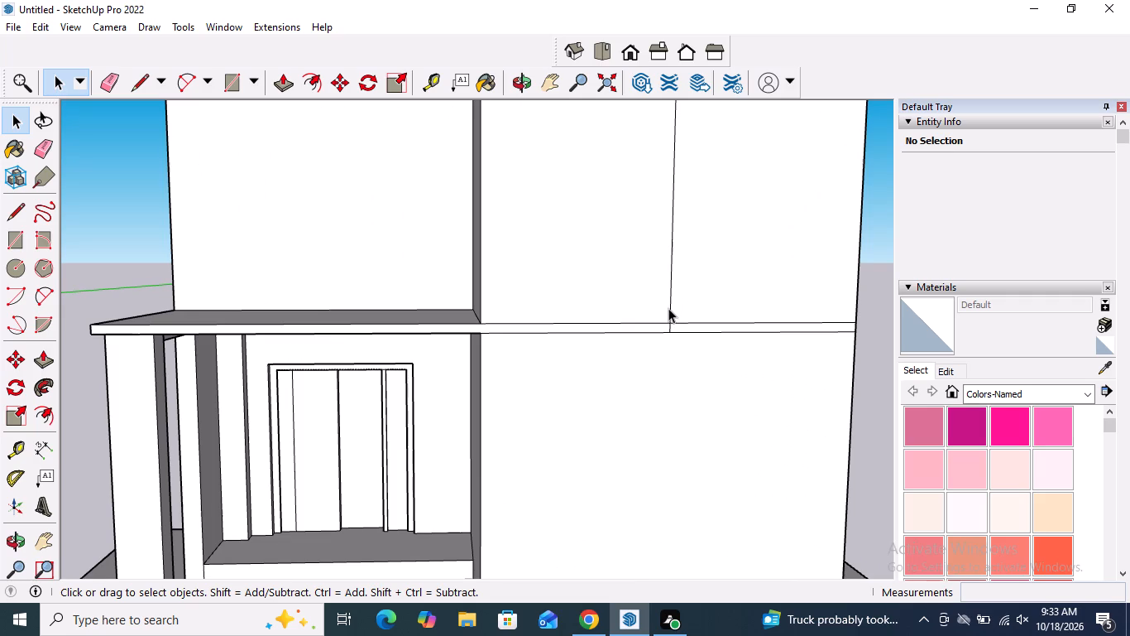
pyautogui.click(670, 306)
pyautogui.scroll(4, 670, 327)
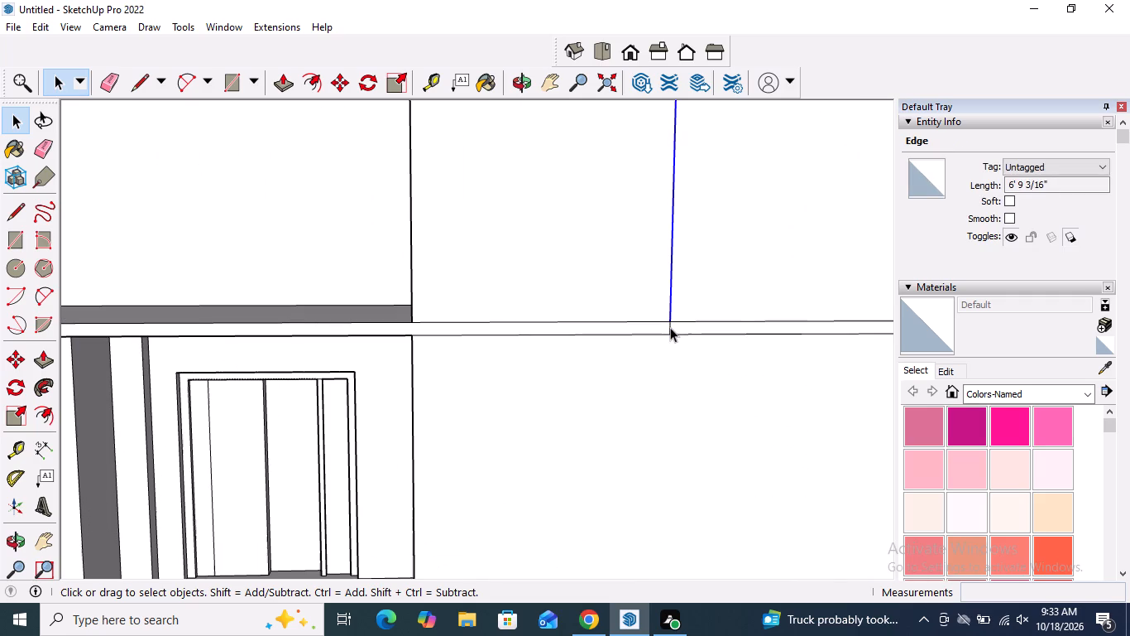
pyautogui.keyDown('ctrl'); pyautogui.click(670, 328); pyautogui.keyUp('ctrl')
pyautogui.scroll(-6, 660, 404)
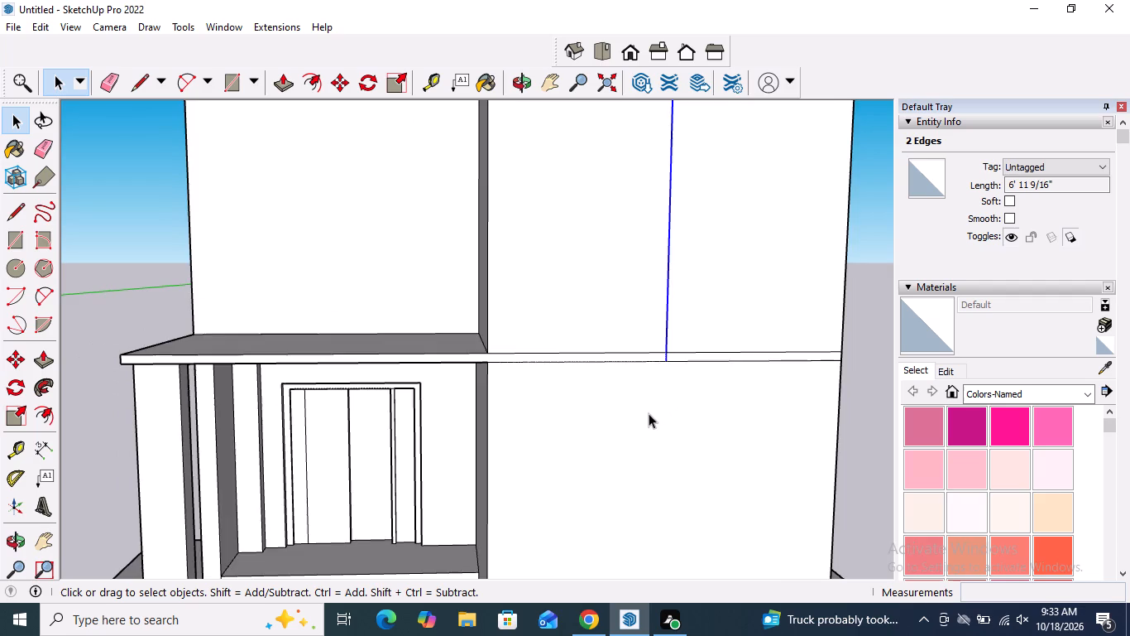
pyautogui.scroll(-4, 649, 413)
pyautogui.scroll(8, 670, 151)
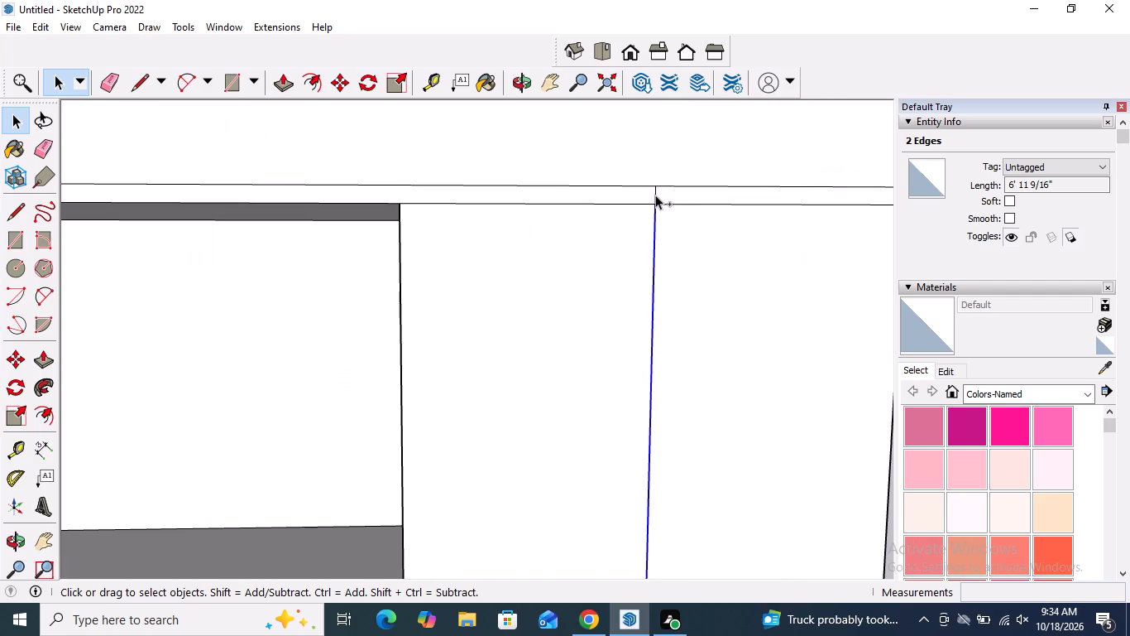
pyautogui.keyDown('ctrl'); pyautogui.click(655, 195); pyautogui.keyUp('ctrl')
pyautogui.scroll(-7, 582, 200)
pyautogui.press('m')
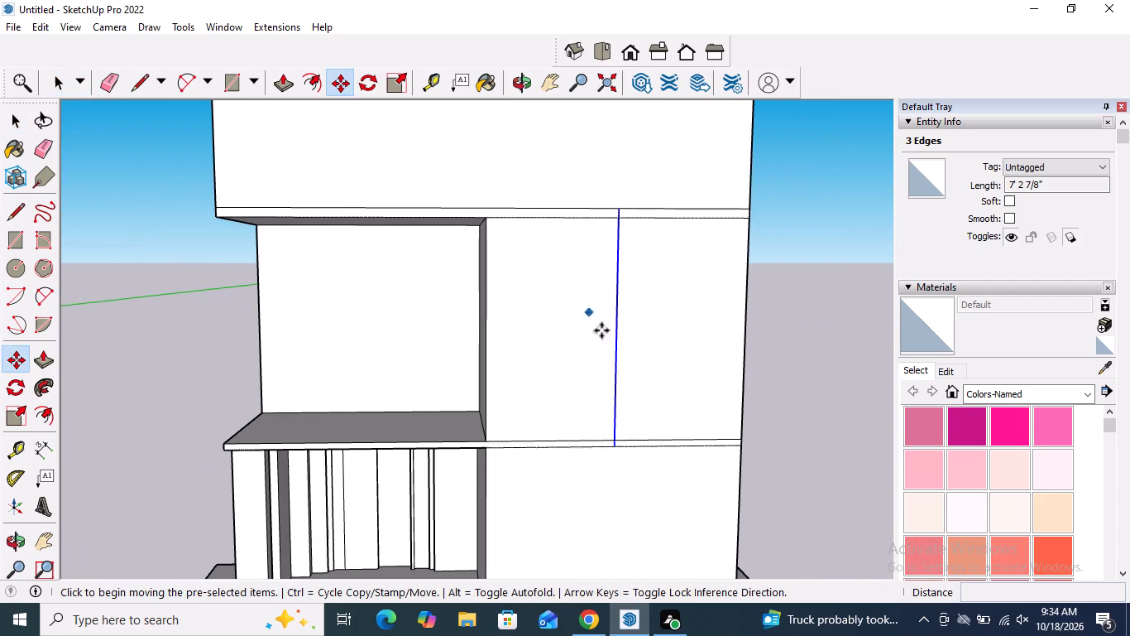
pyautogui.scroll(8, 620, 460)
pyautogui.click(610, 441)
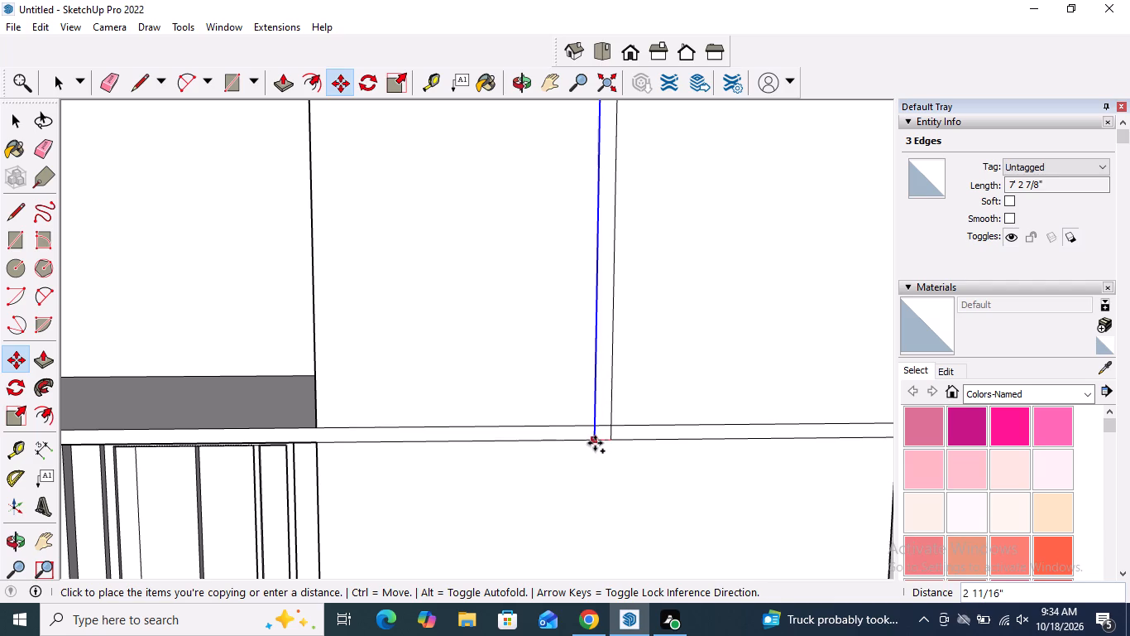
pyautogui.click(595, 443)
pyautogui.press('space')
pyautogui.scroll(-5, 577, 493)
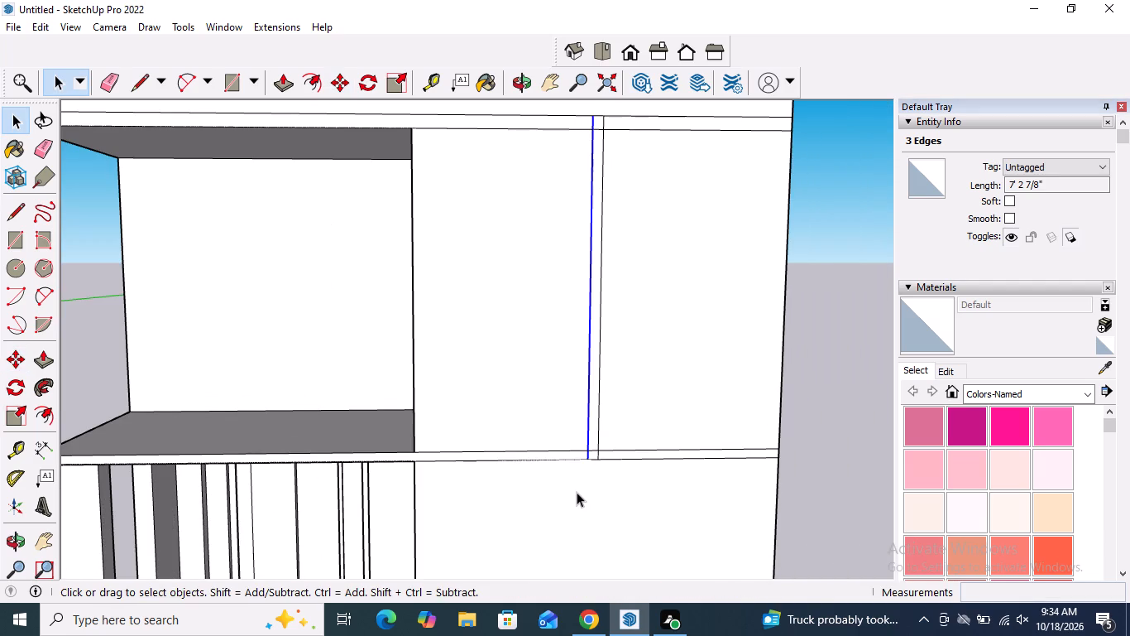
pyautogui.click(829, 271)
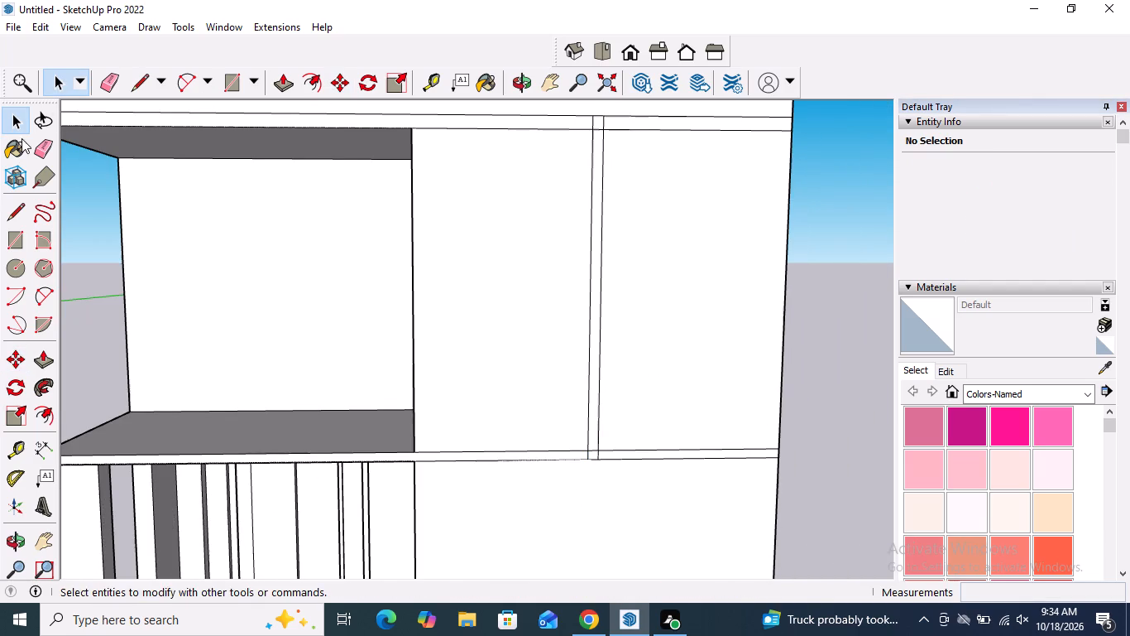
# Erase the short edges between the narrow strip and the upper and lower slab bands, joining them into one frame face.
pyautogui.click(38, 147)
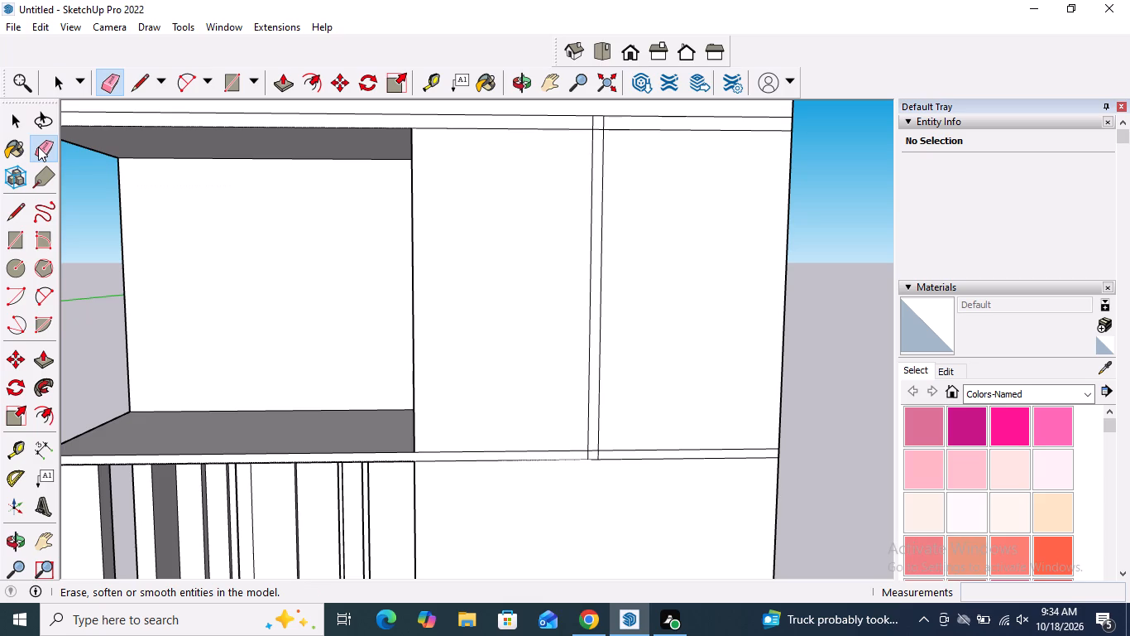
pyautogui.scroll(3, 596, 117)
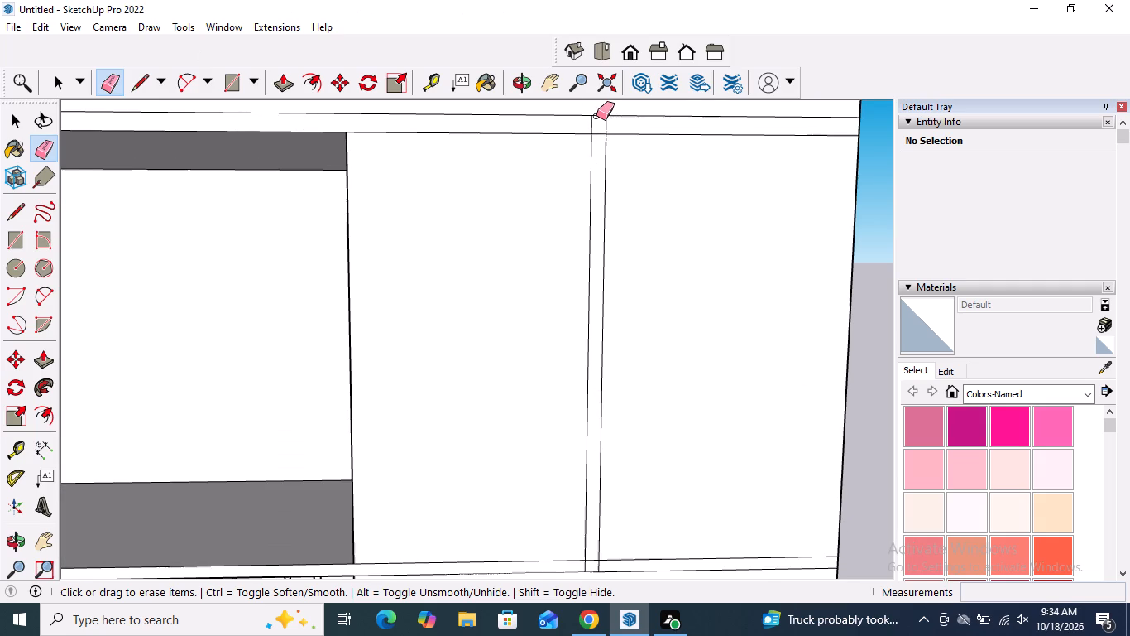
pyautogui.click(592, 127)
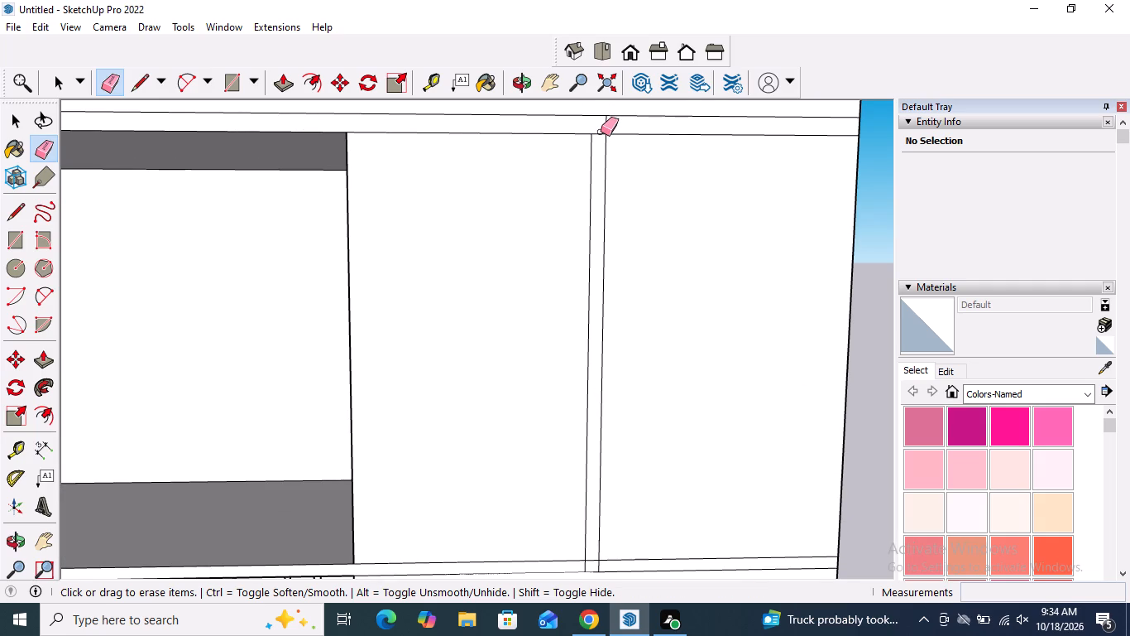
pyautogui.click(600, 133)
pyautogui.scroll(-4, 602, 127)
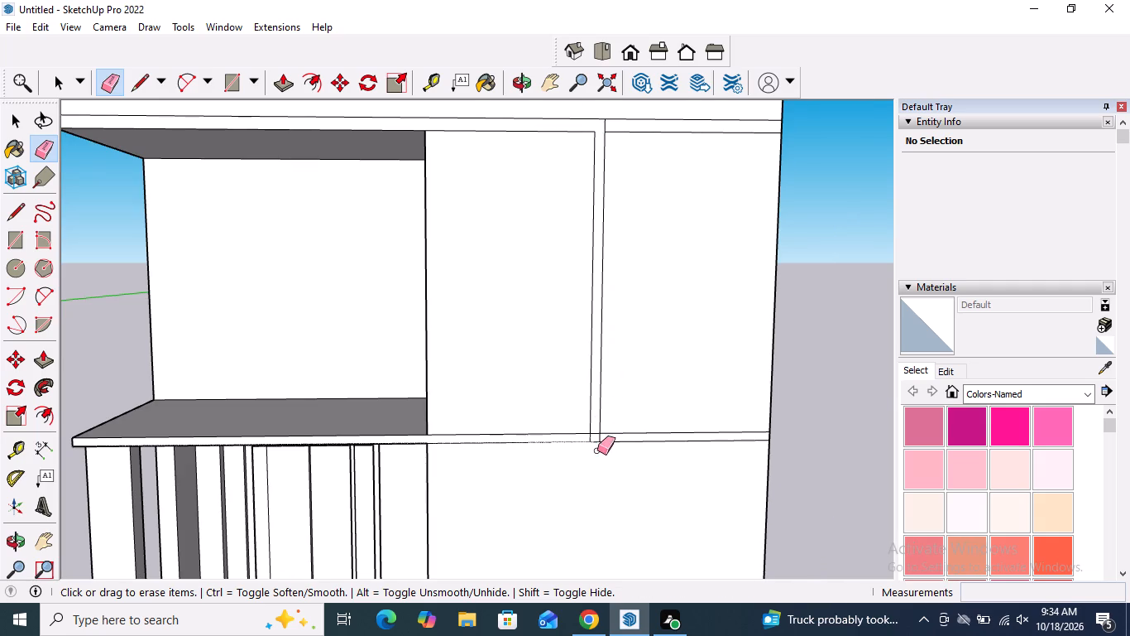
pyautogui.scroll(9, 596, 450)
pyautogui.click(596, 418)
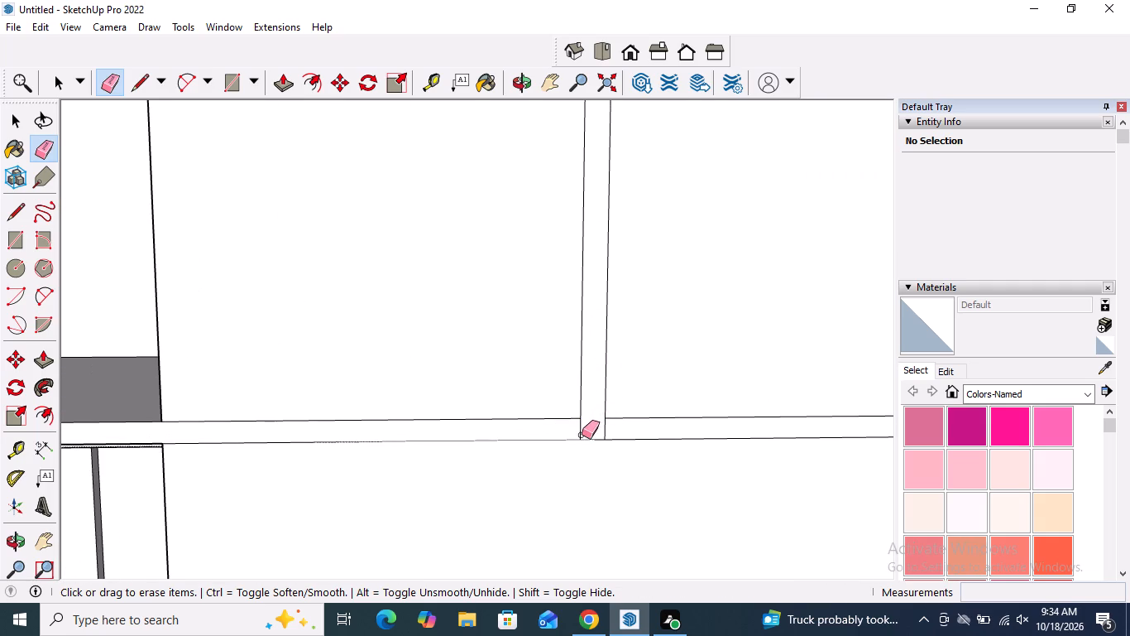
pyautogui.click(581, 434)
pyautogui.press('space')
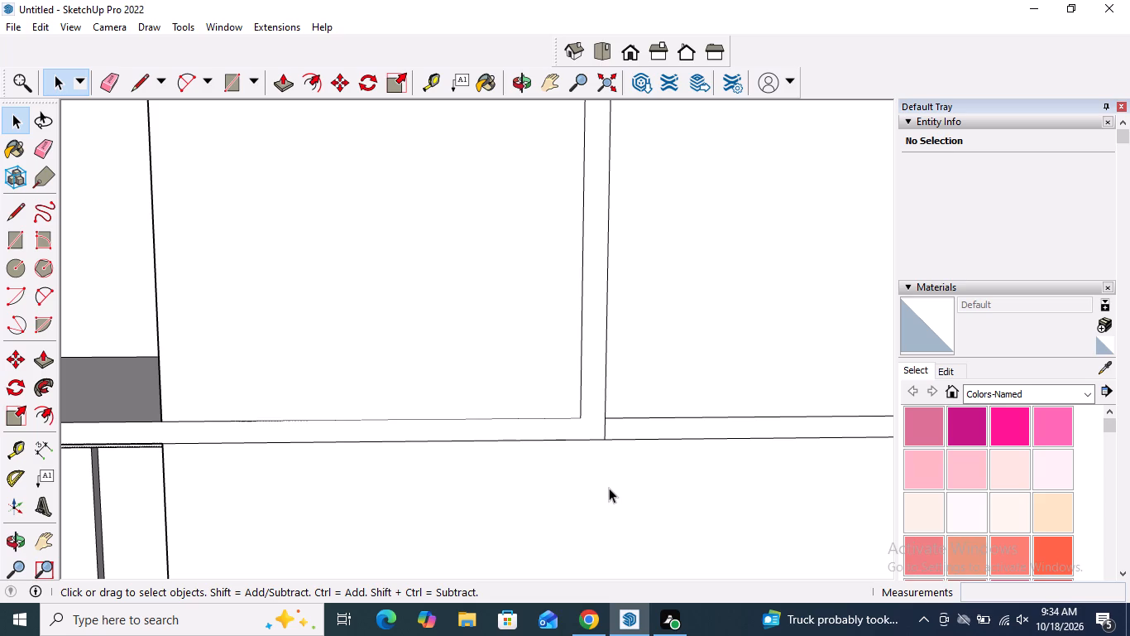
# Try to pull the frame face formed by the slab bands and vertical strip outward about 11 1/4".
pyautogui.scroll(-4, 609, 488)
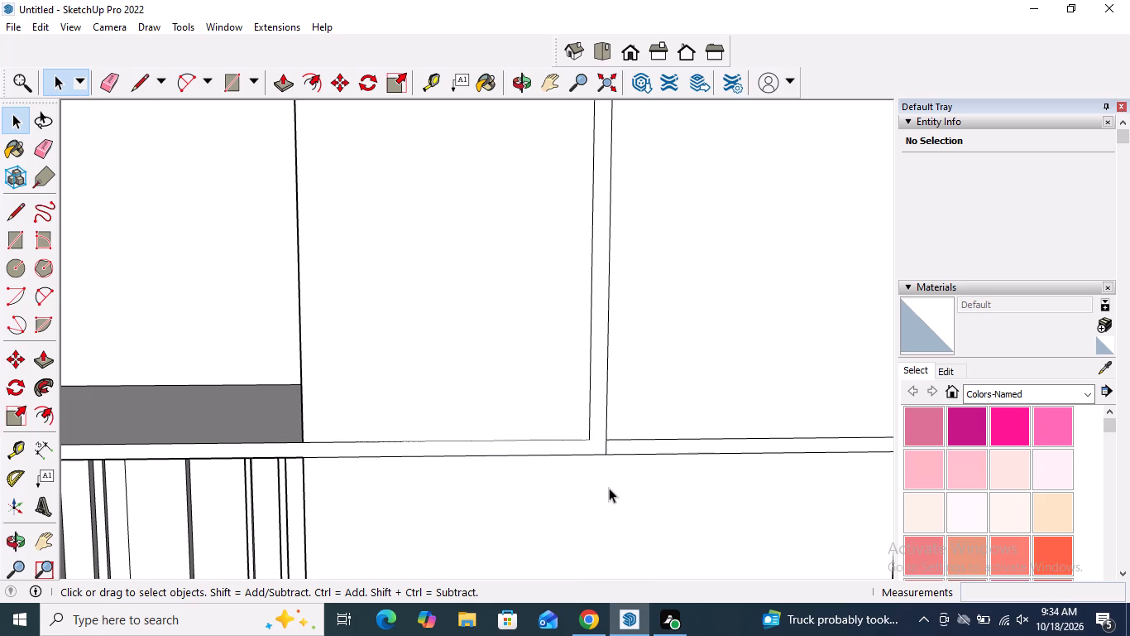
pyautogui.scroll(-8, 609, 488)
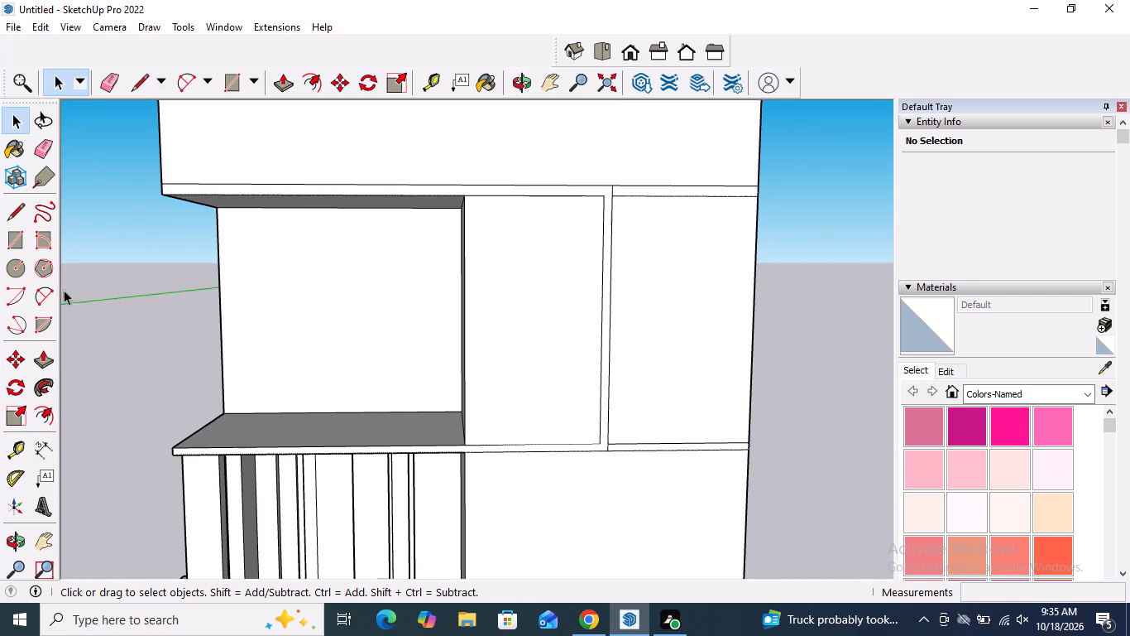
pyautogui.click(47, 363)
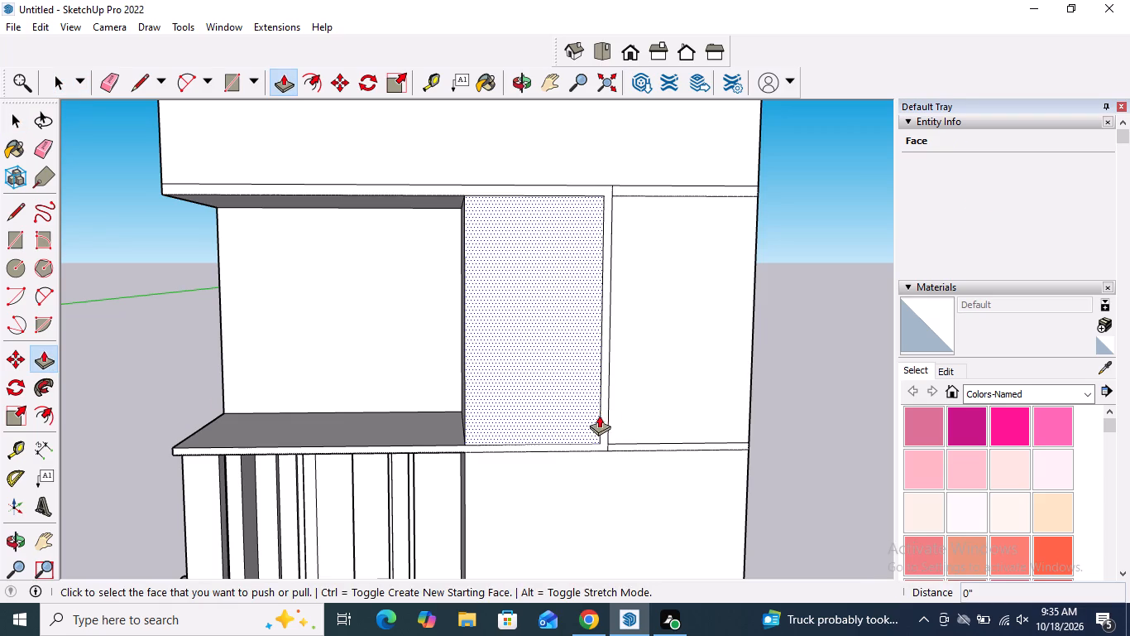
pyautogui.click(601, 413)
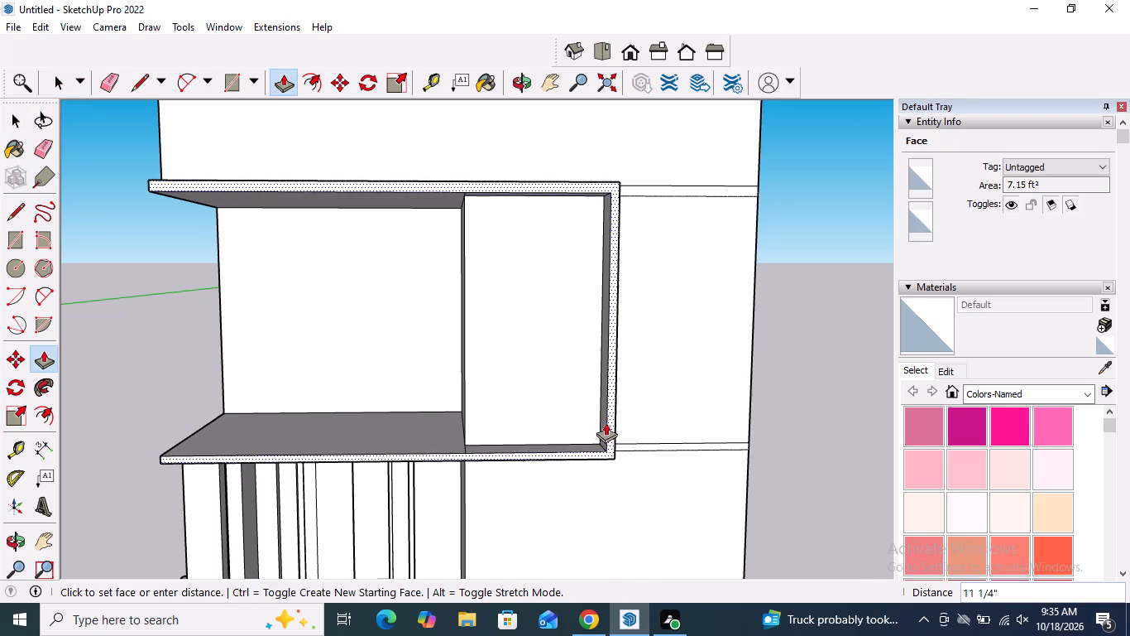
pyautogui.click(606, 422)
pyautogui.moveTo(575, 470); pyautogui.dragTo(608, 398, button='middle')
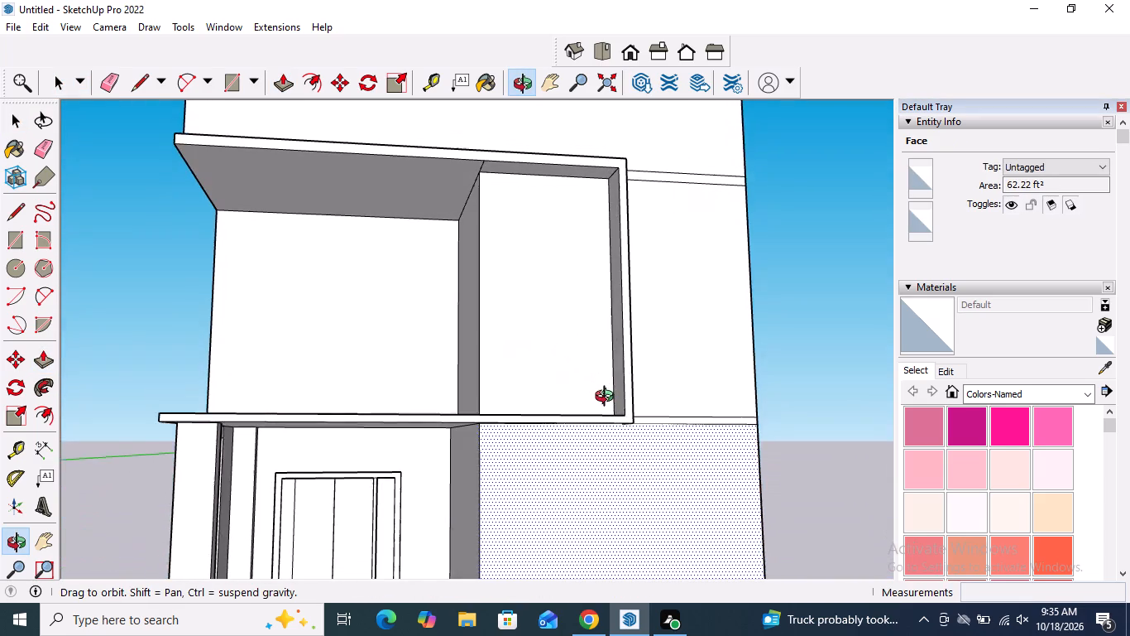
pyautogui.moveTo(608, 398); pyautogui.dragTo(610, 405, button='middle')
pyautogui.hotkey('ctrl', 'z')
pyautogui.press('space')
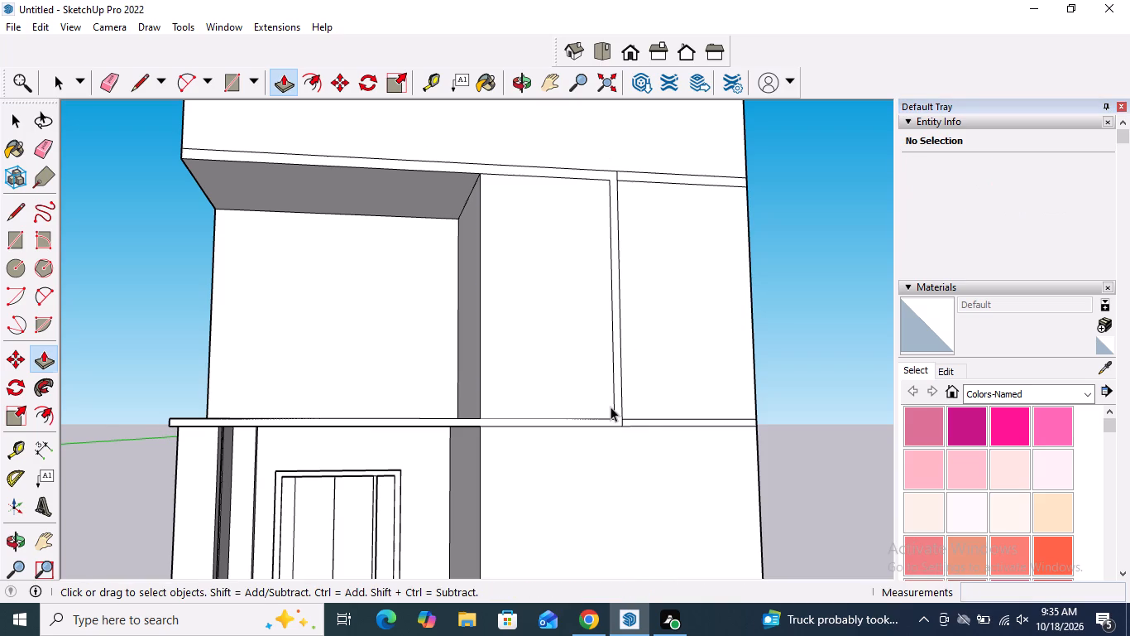
# Pull the balcony recess's ceiling face down about 5 9/16".
pyautogui.moveTo(363, 224); pyautogui.dragTo(345, 276, button='middle')
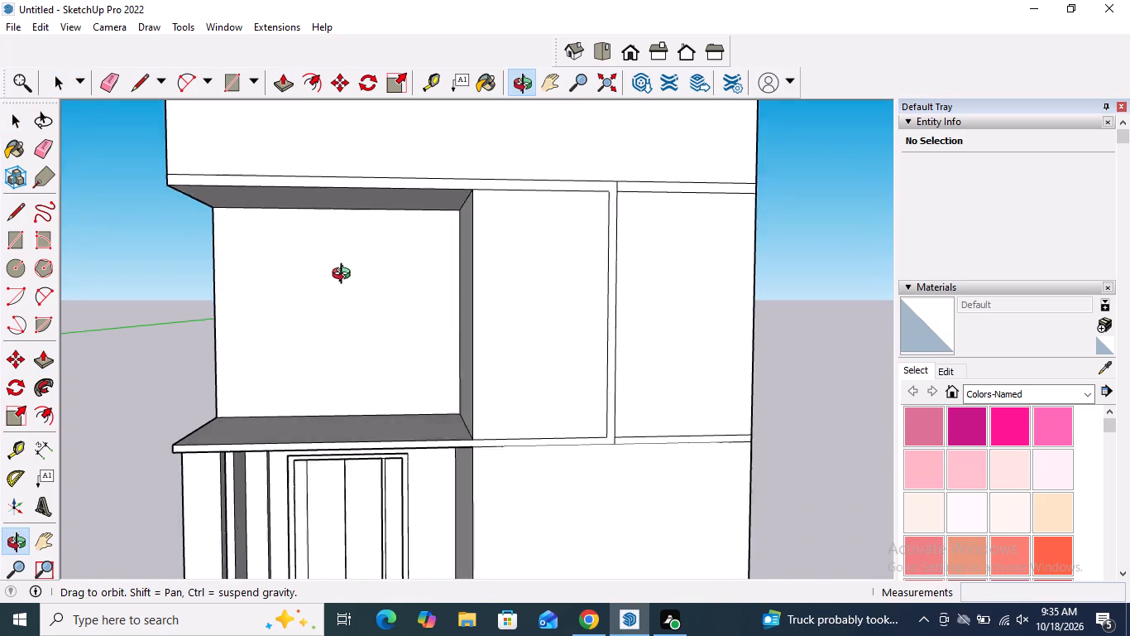
pyautogui.moveTo(345, 276); pyautogui.dragTo(329, 286, button='middle')
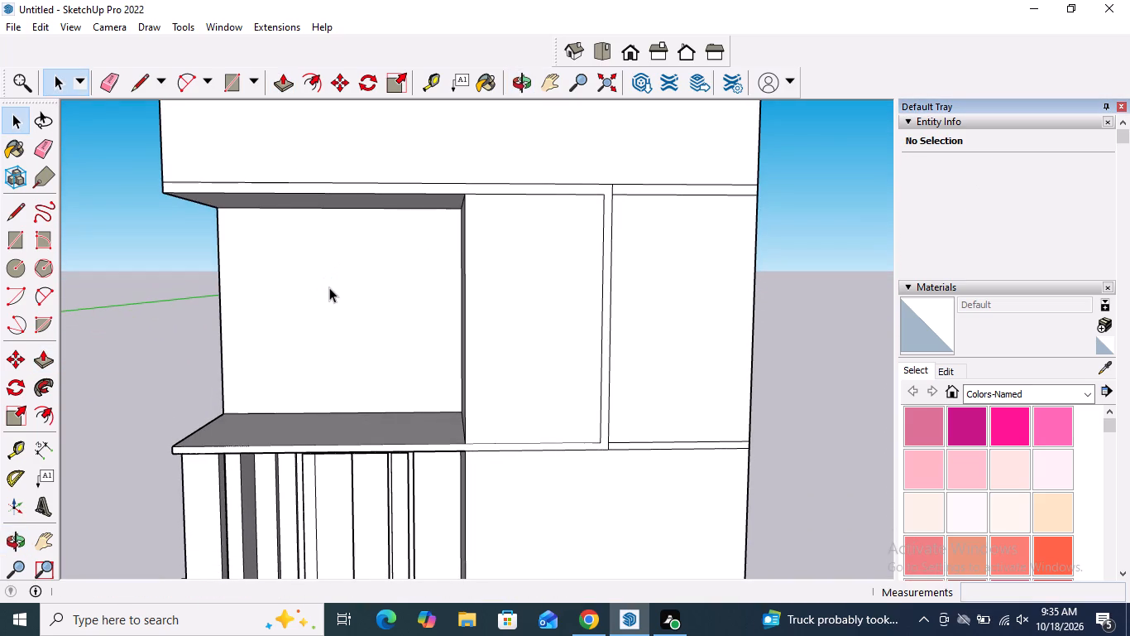
pyautogui.moveTo(329, 287); pyautogui.dragTo(342, 258, button='middle')
pyautogui.scroll(3, 381, 145)
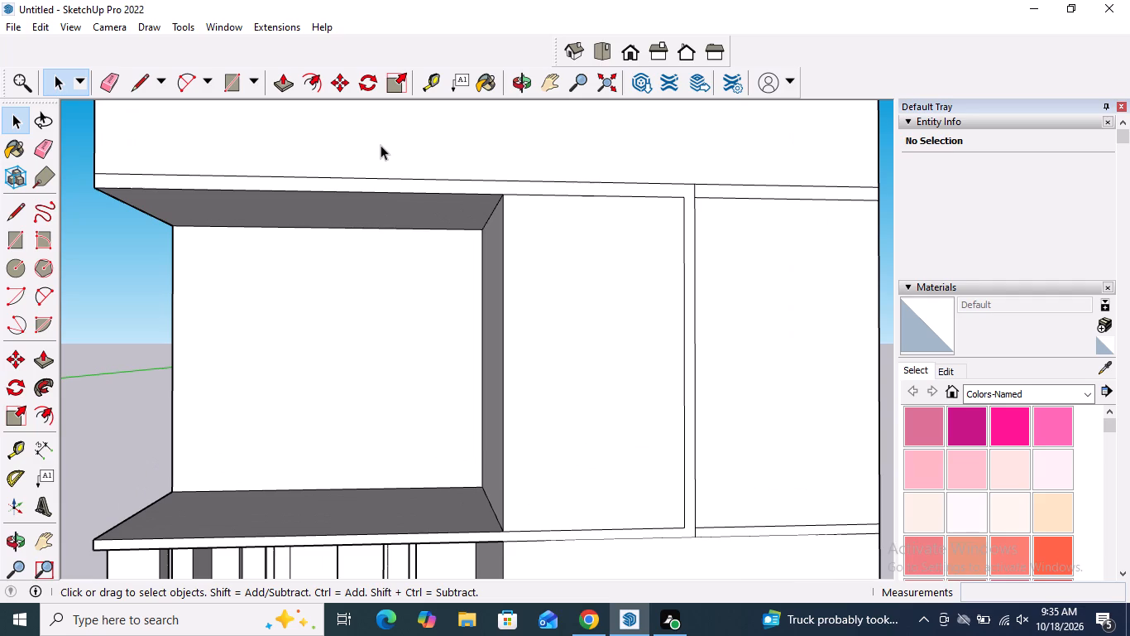
pyautogui.scroll(-9, 385, 279)
pyautogui.scroll(6, 386, 227)
pyautogui.moveTo(388, 282); pyautogui.dragTo(394, 252, button='middle')
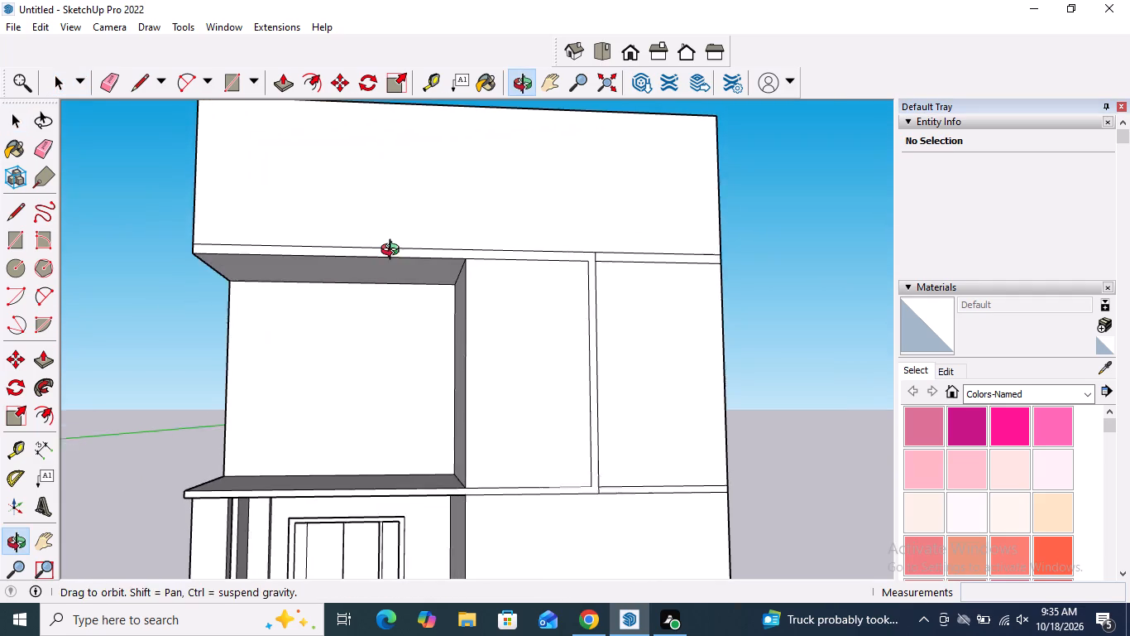
pyautogui.moveTo(394, 252); pyautogui.dragTo(395, 248, button='middle')
pyautogui.scroll(2, 395, 248)
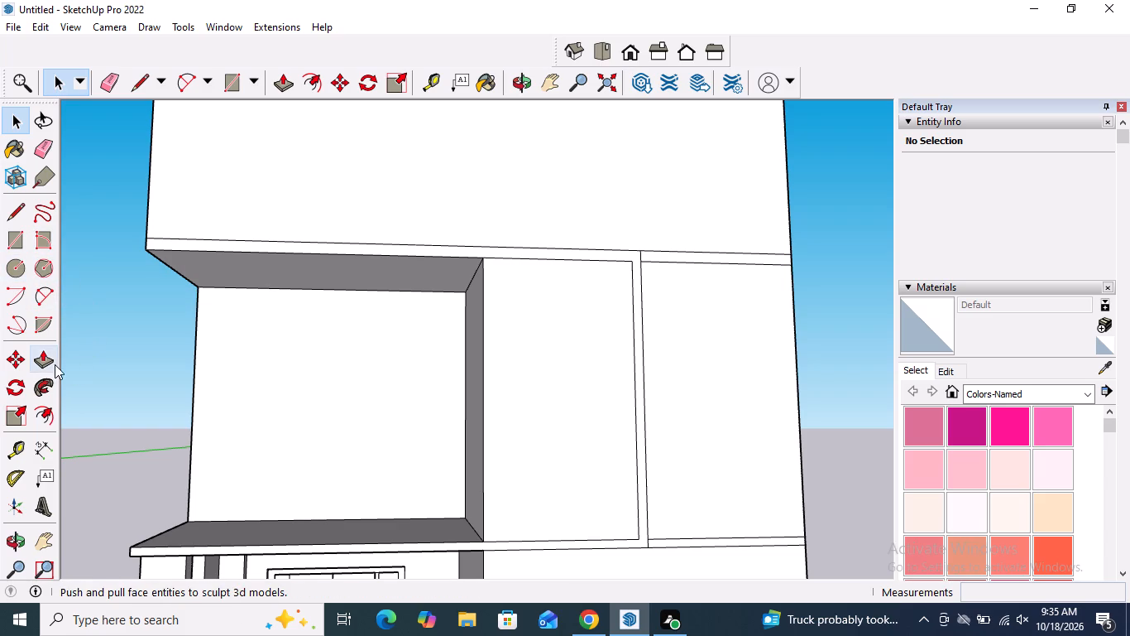
pyautogui.moveTo(50, 361); pyautogui.dragTo(62, 363)
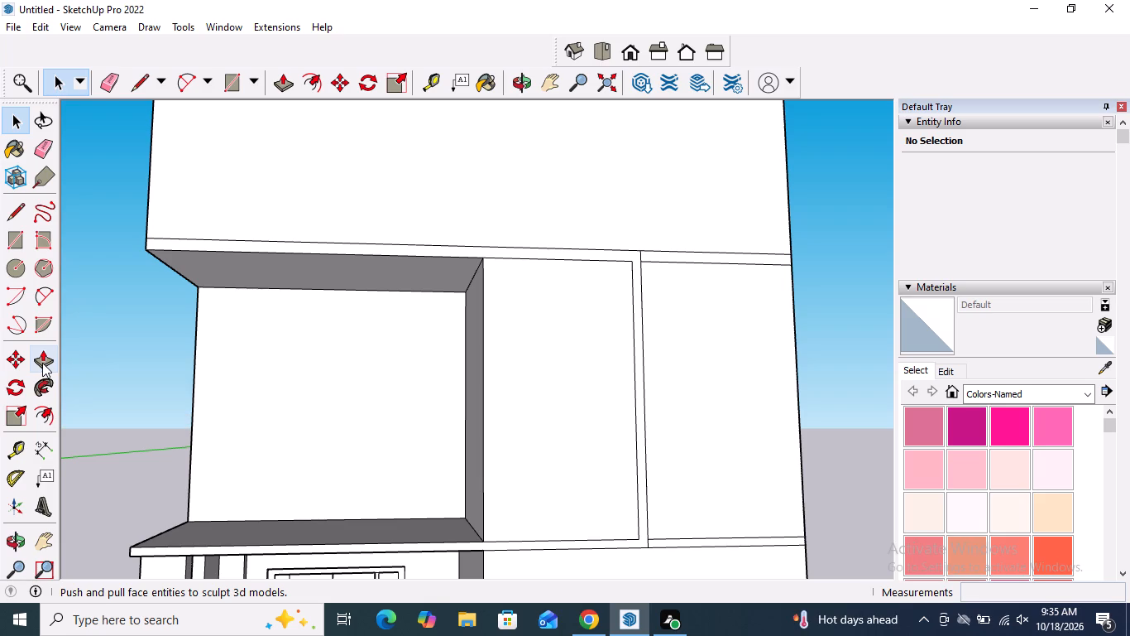
pyautogui.click(42, 363)
pyautogui.click(376, 272)
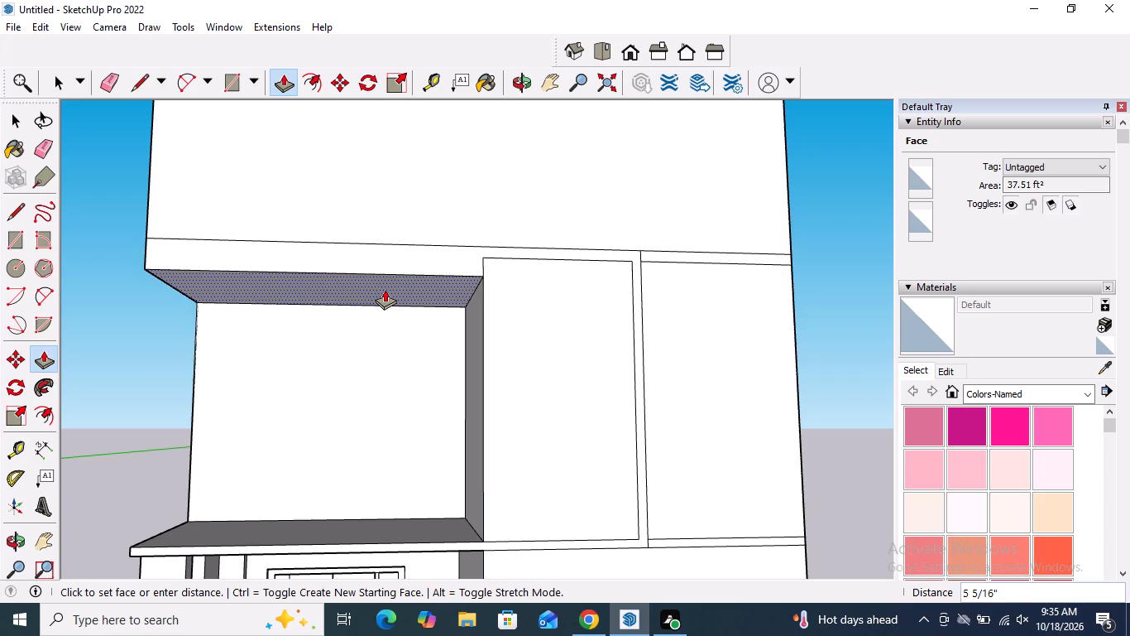
pyautogui.click(385, 289)
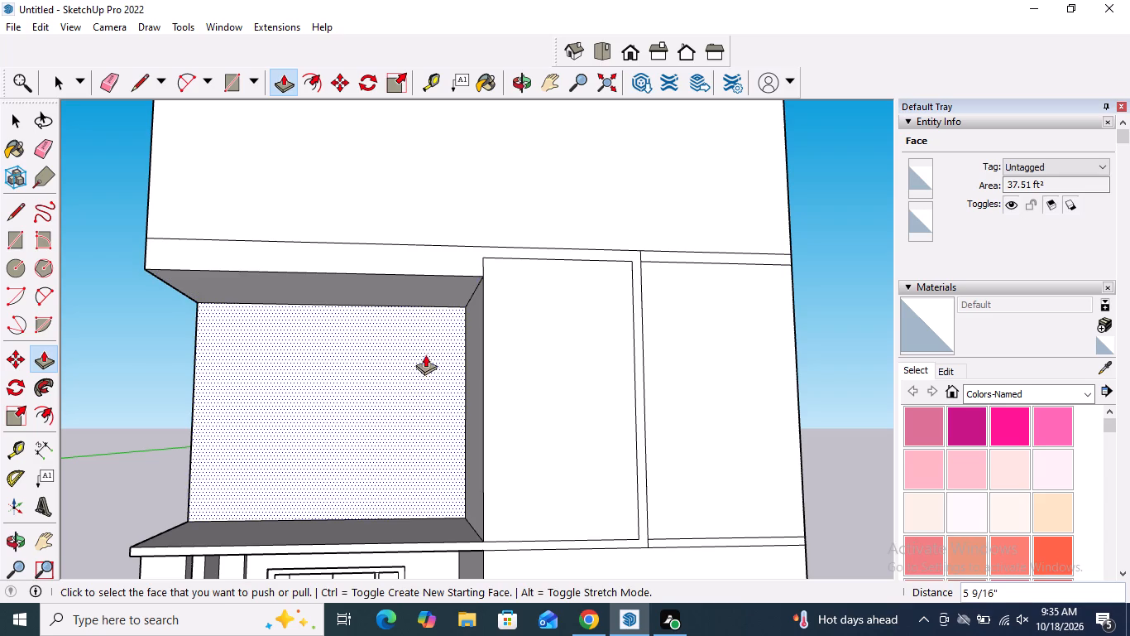
# Pull the balcony recess's floor face up about 5 1/2".
pyautogui.moveTo(451, 402); pyautogui.dragTo(451, 465, button='middle')
pyautogui.scroll(-3, 451, 465)
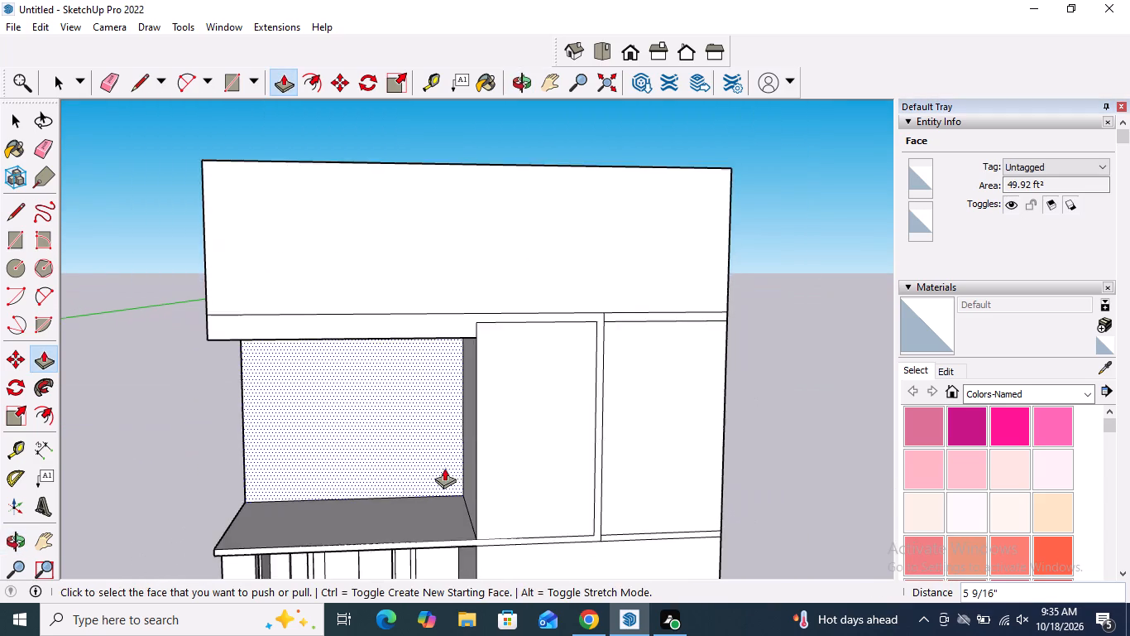
pyautogui.moveTo(437, 543); pyautogui.dragTo(428, 512, button='middle')
pyautogui.scroll(4, 428, 516)
pyautogui.click(431, 506)
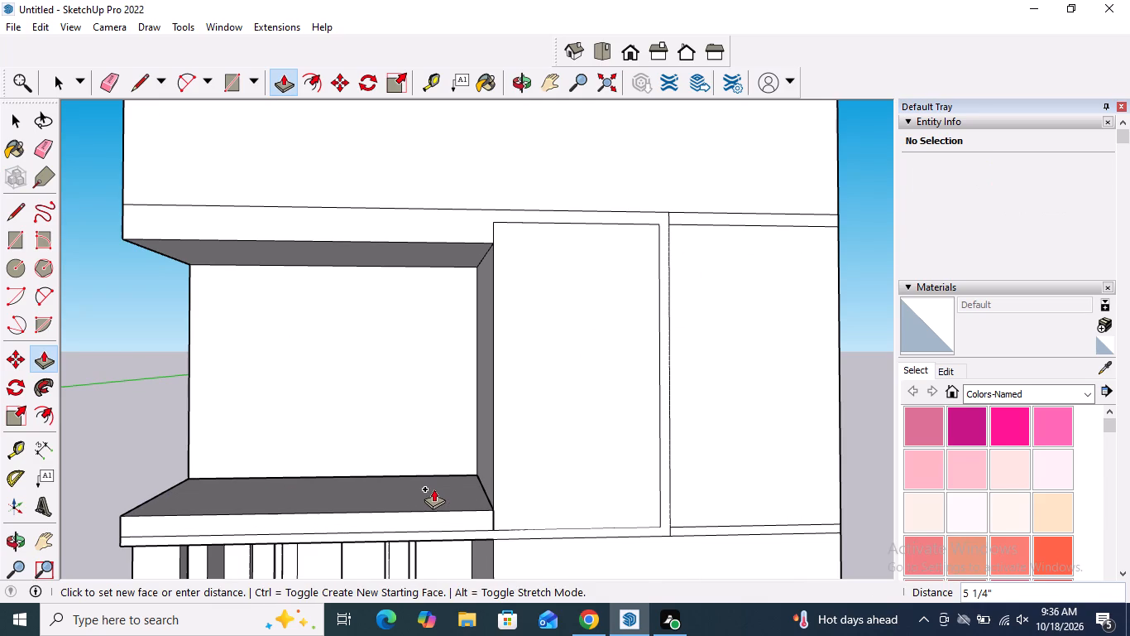
pyautogui.click(433, 488)
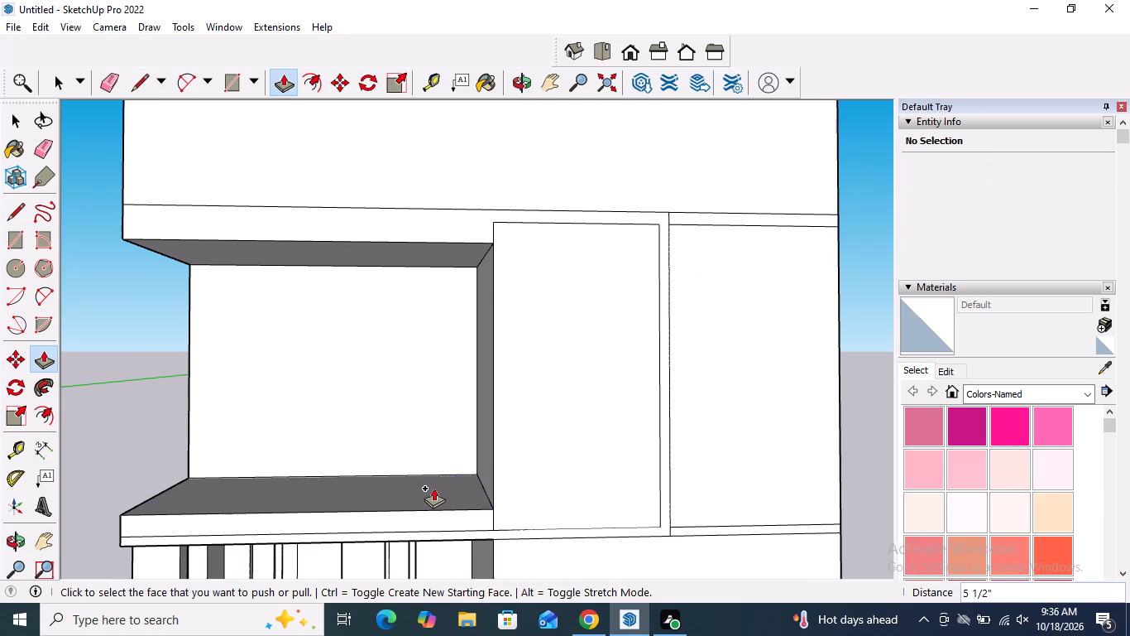
pyautogui.press('space')
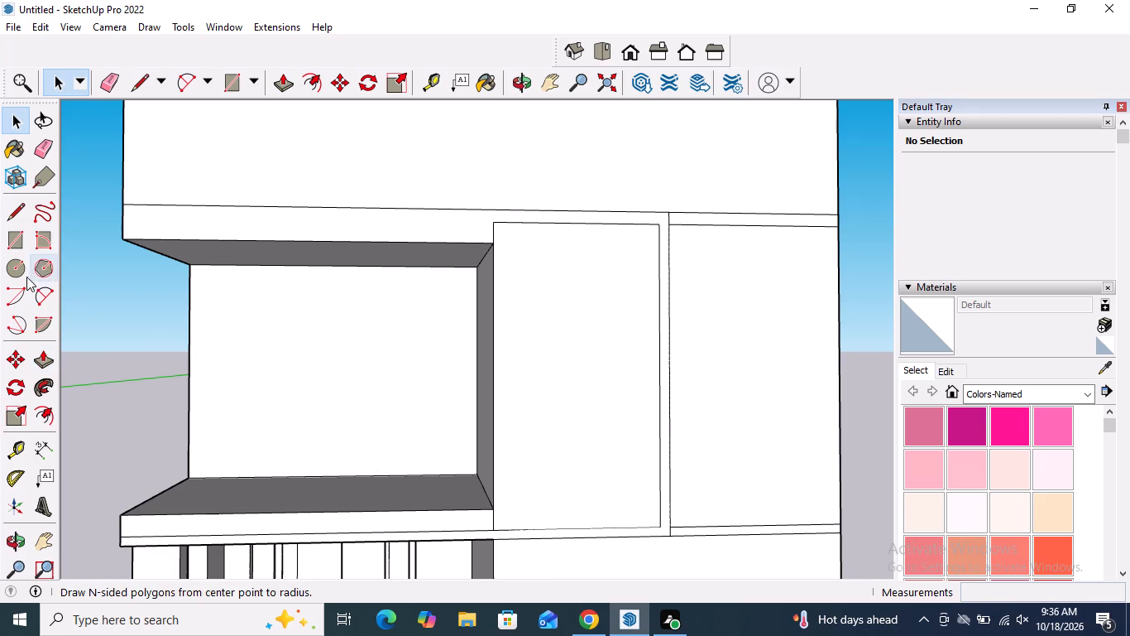
# Draw a horizontal line from the recess floor's front inner corner across the adjacent wall panel toward the vertical strip.
pyautogui.click(26, 214)
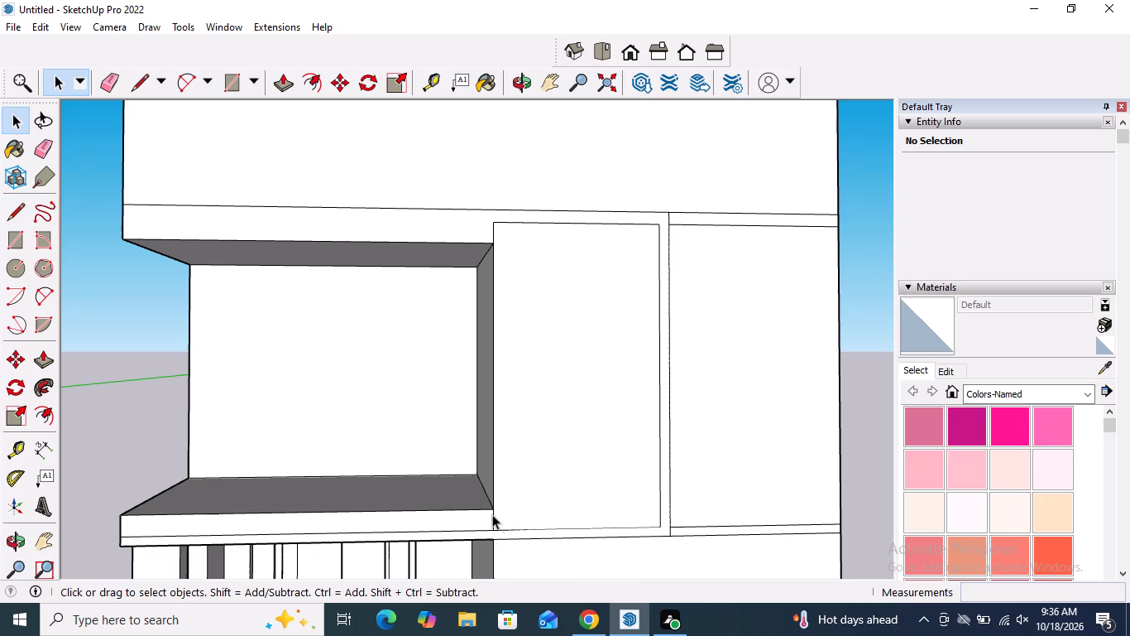
pyautogui.click(14, 214)
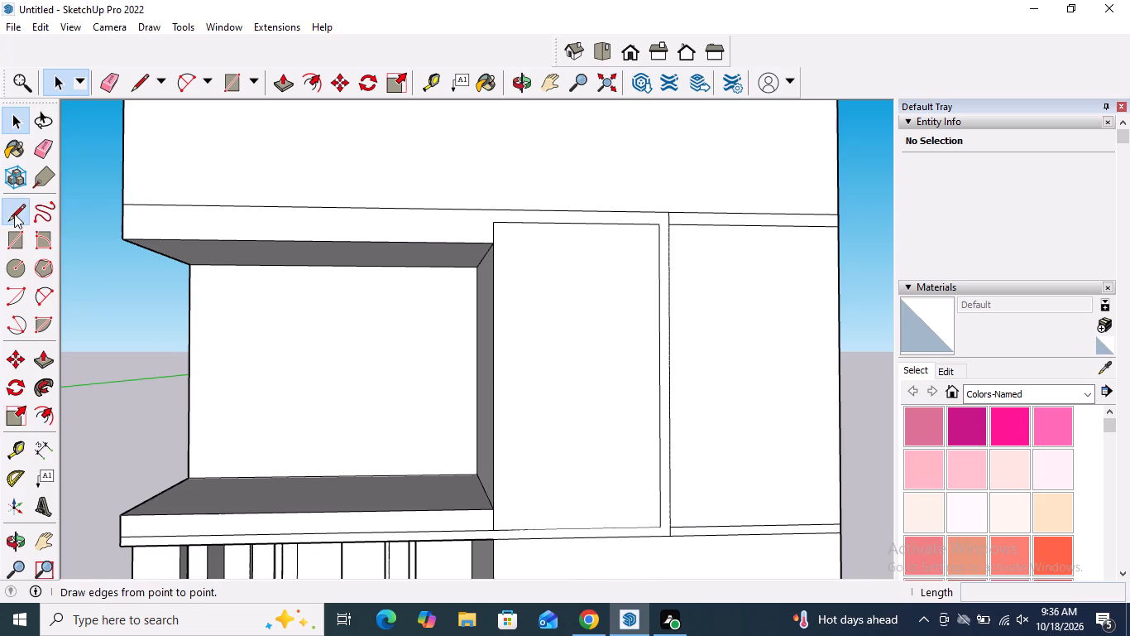
pyautogui.click(491, 511)
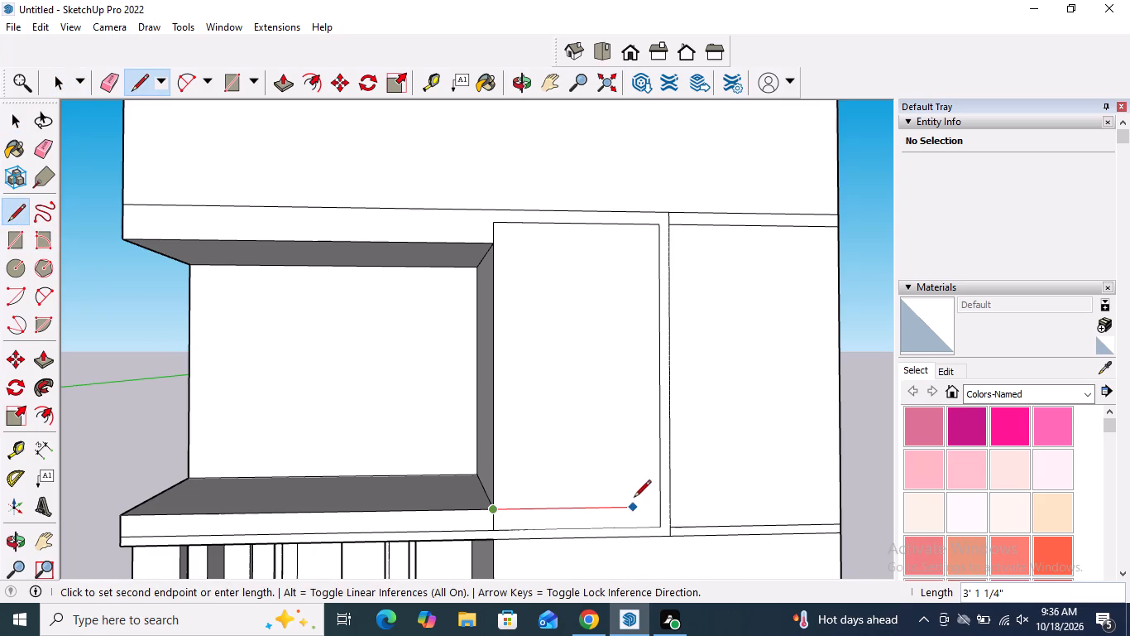
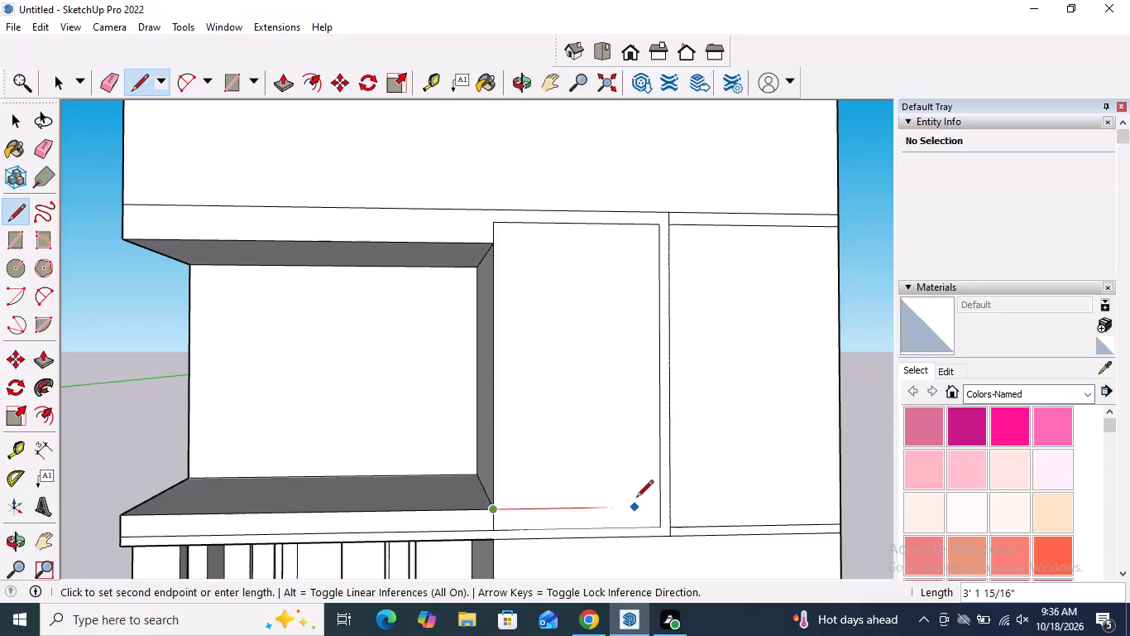
# Complete a rectangle about 3' 2 5/8" wide on the wall panel beside the recess, closing it at the recess ceiling's front corner.
pyautogui.click(637, 498)
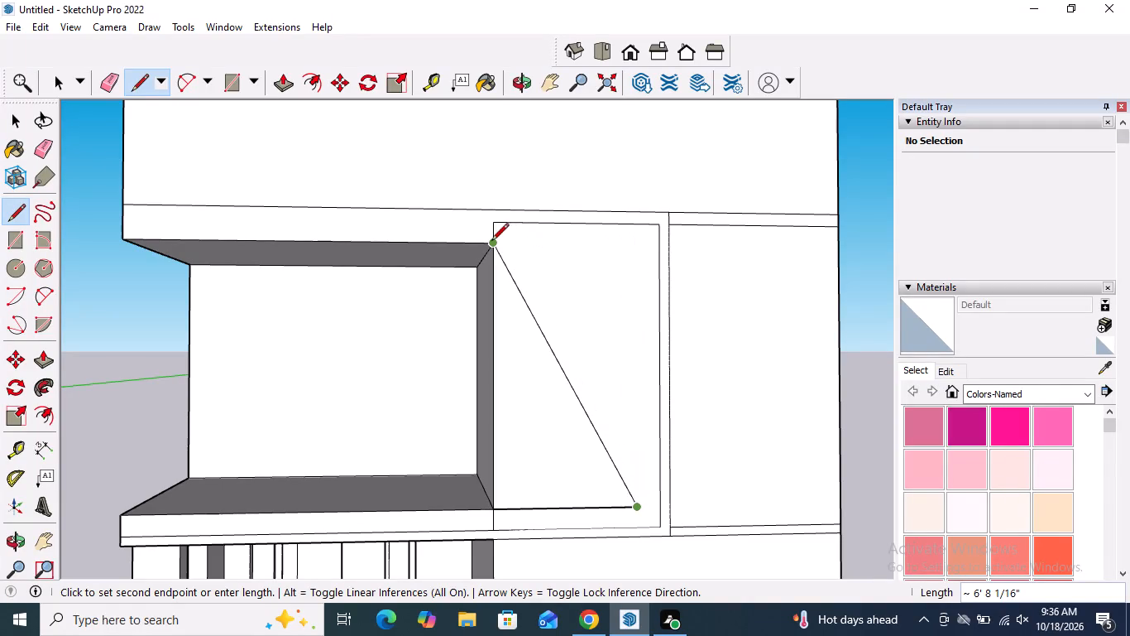
pyautogui.click(634, 242)
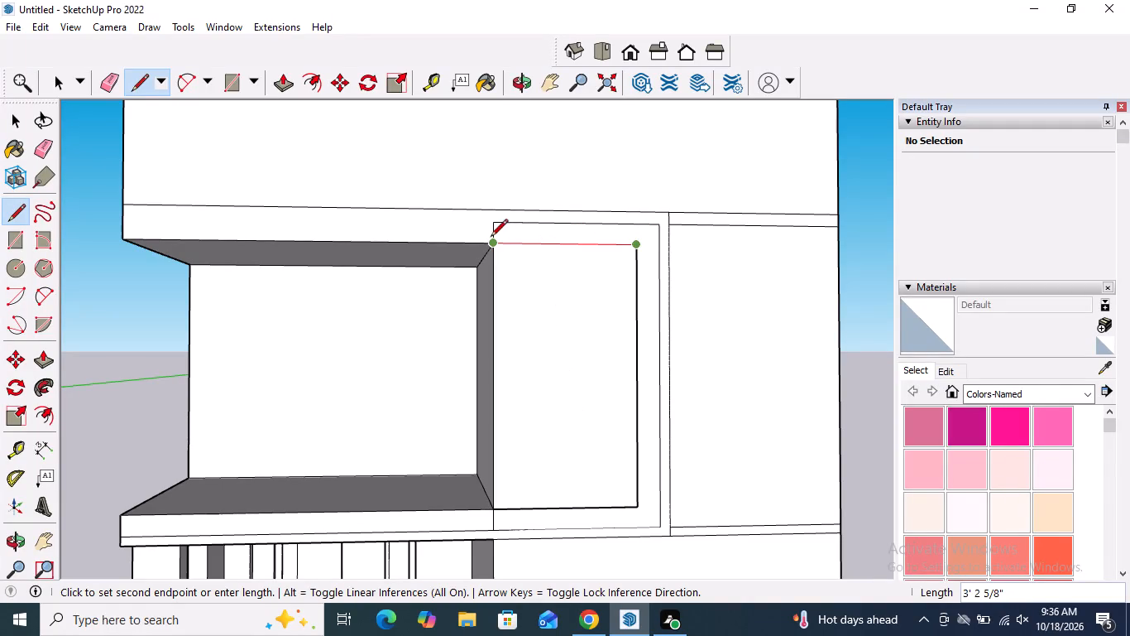
pyautogui.click(491, 242)
pyautogui.press('space')
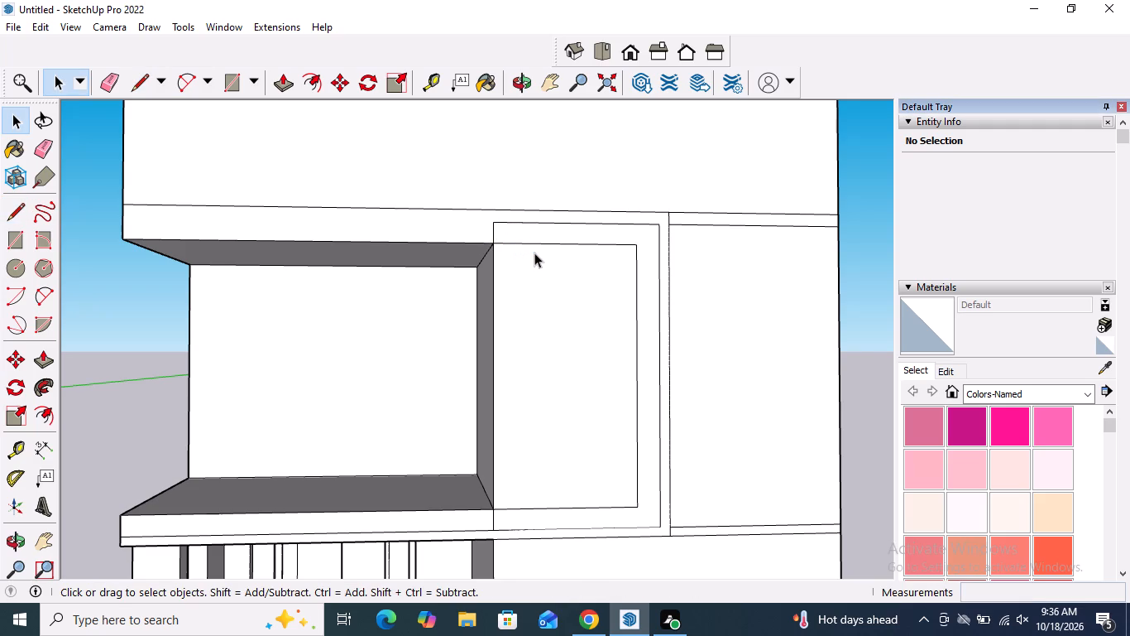
# Draw a horizontal line from the wall panel's upper corner beside the recess across the upper slab band to the building's outer edge.
pyautogui.click(21, 213)
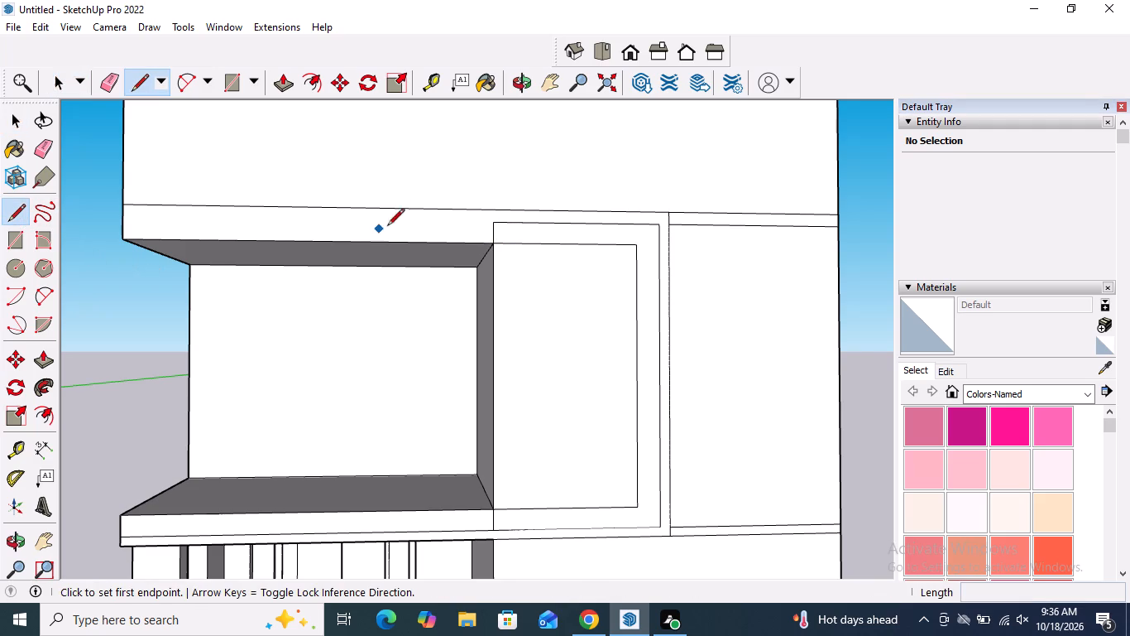
pyautogui.moveTo(493, 222); pyautogui.dragTo(465, 226)
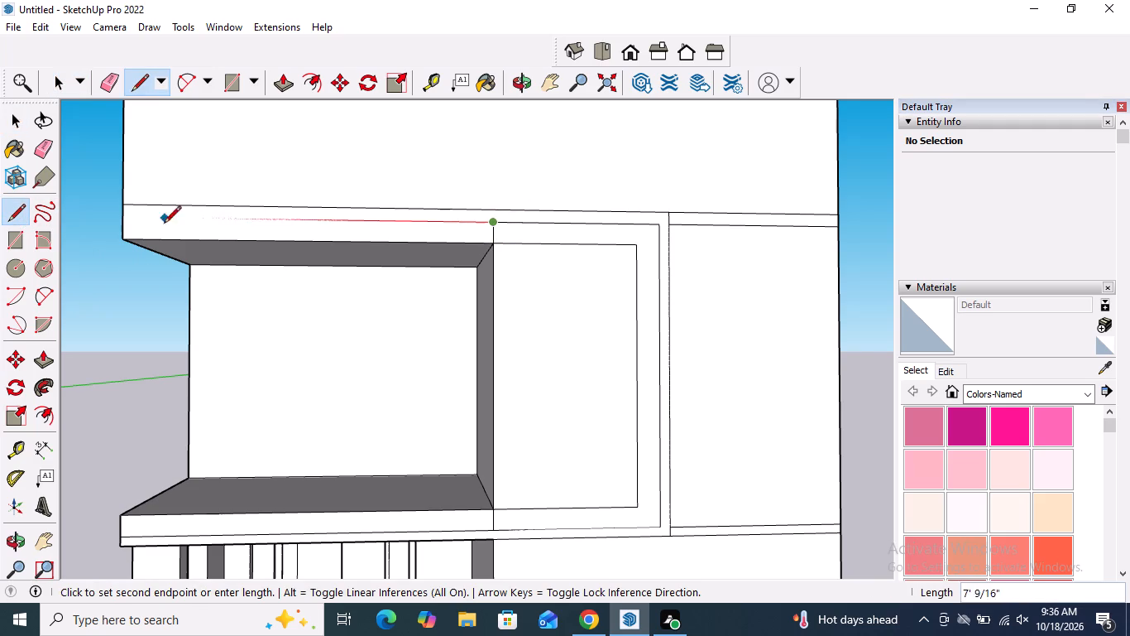
pyautogui.click(122, 220)
pyautogui.press('space')
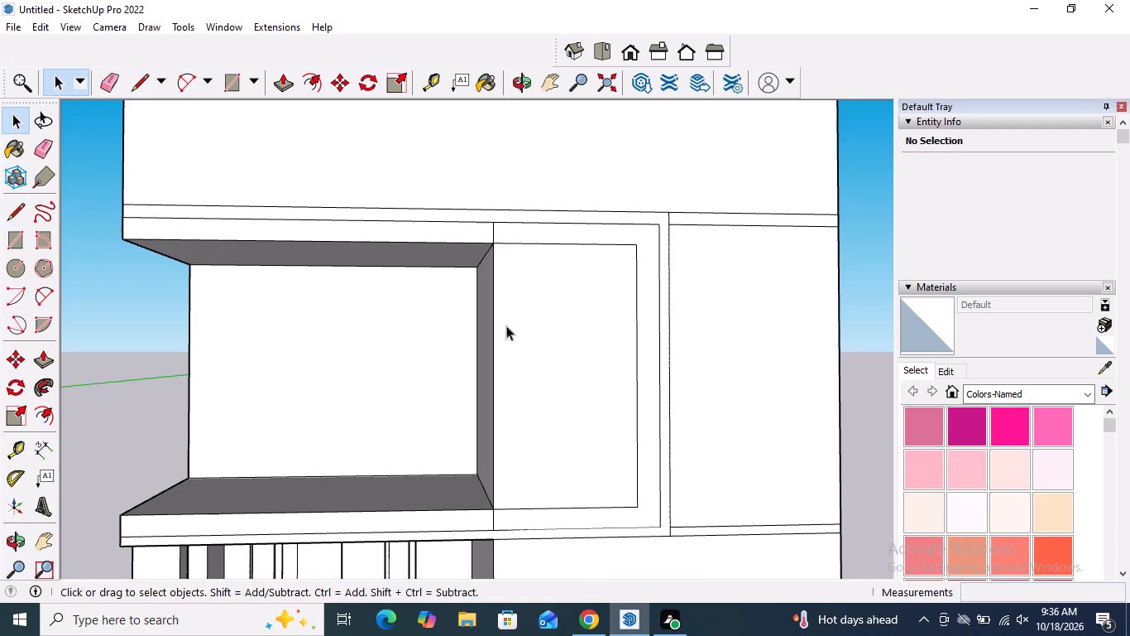
# Erase the short vertical edges crossing the inner frame band above and below the recess's front corners.
pyautogui.click(50, 146)
pyautogui.scroll(2, 532, 229)
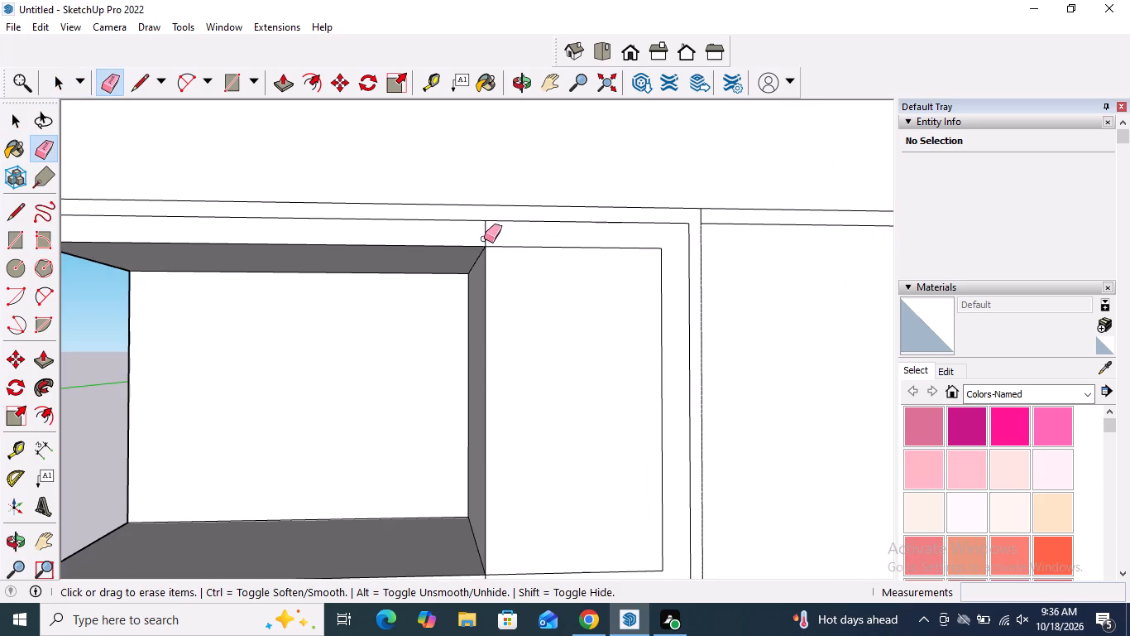
pyautogui.click(485, 236)
pyautogui.scroll(-4, 487, 237)
pyautogui.scroll(3, 492, 461)
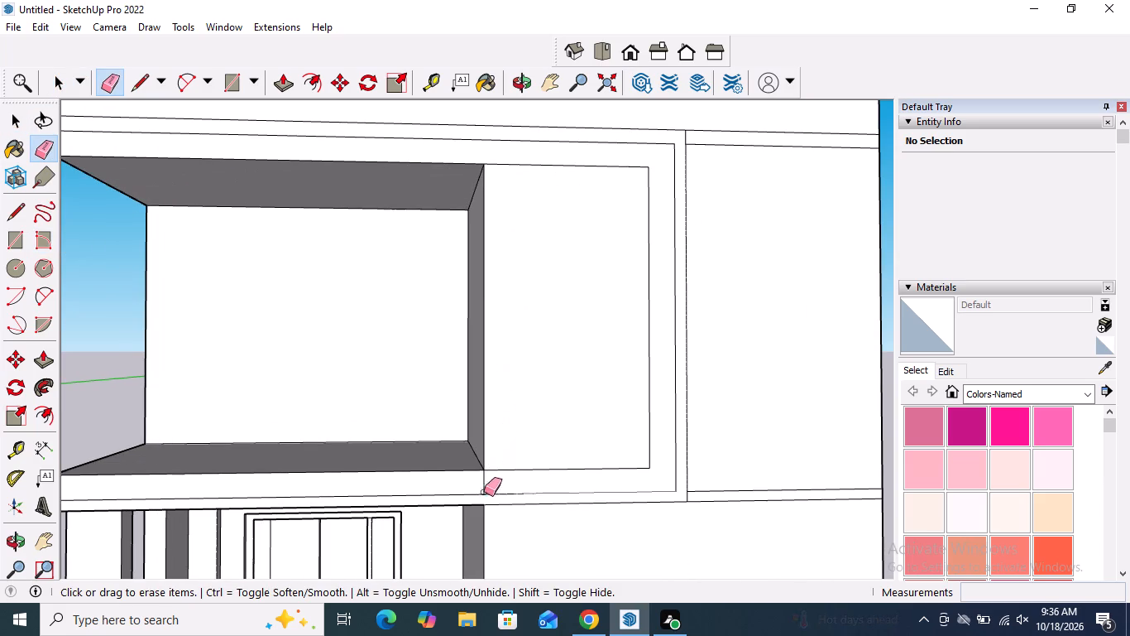
pyautogui.click(488, 485)
pyautogui.click(484, 485)
pyautogui.scroll(-3, 504, 493)
pyautogui.press('space')
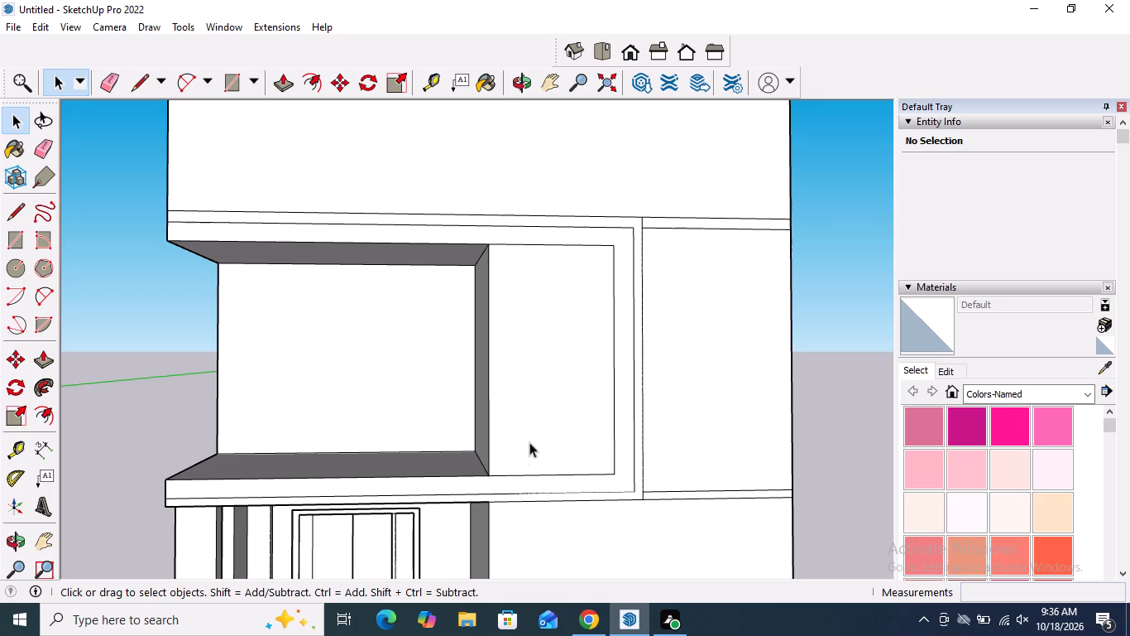
# Pull the outer frame band's face around the middle level outward about 1' 5 1/4".
pyautogui.click(48, 366)
pyautogui.click(639, 481)
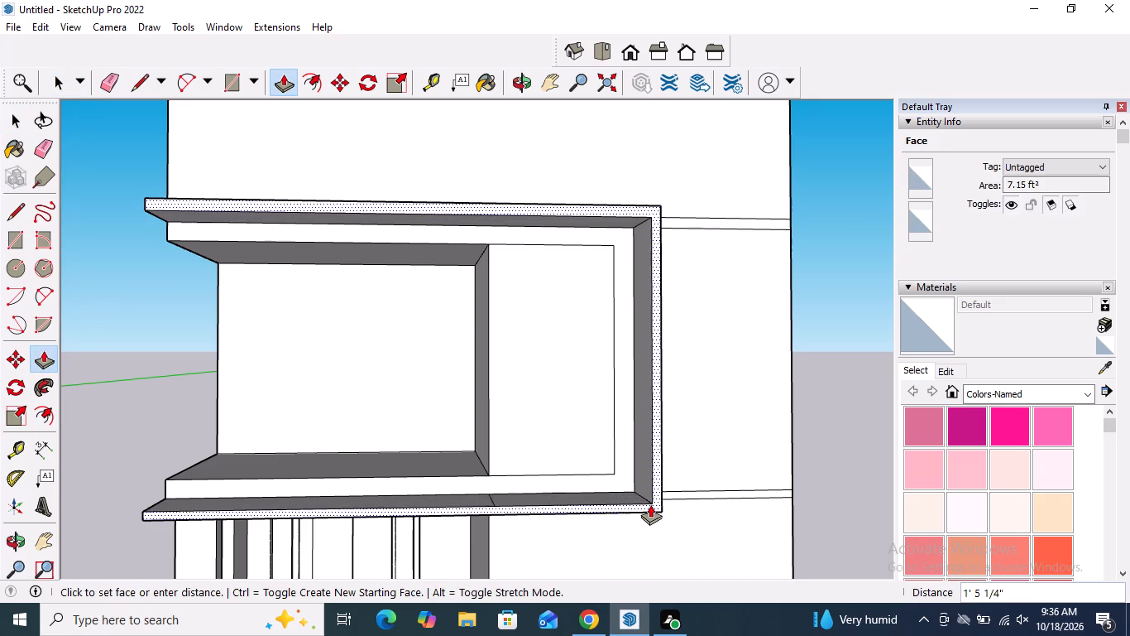
pyautogui.click(650, 503)
pyautogui.press('space')
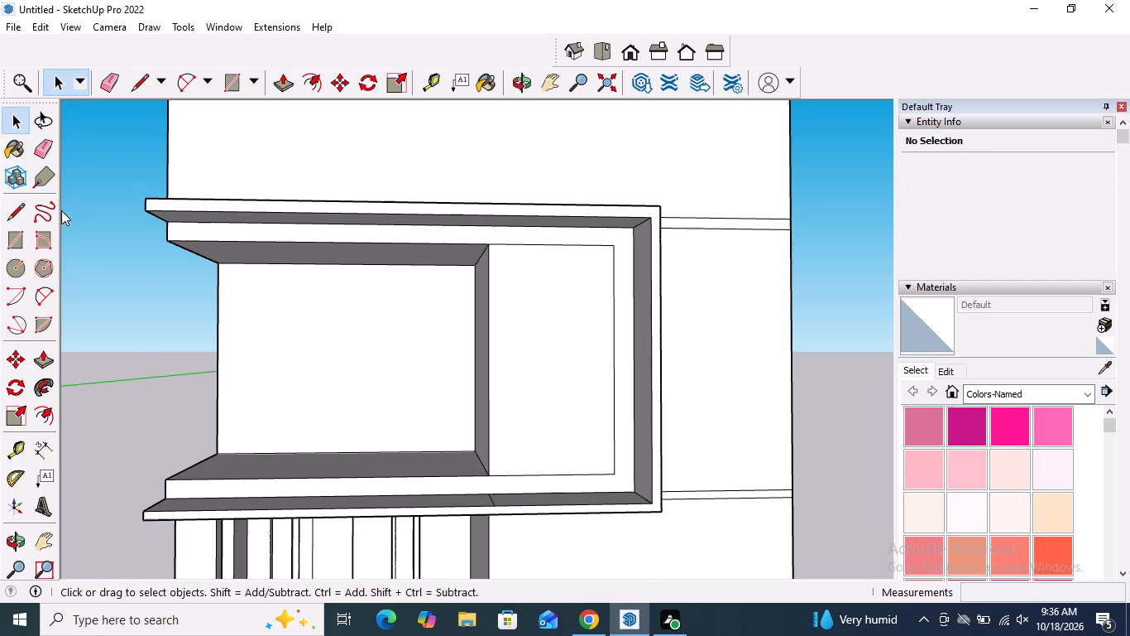
# Erase the leftover short edge on the inside face of the outer frame's lower arm.
pyautogui.click(50, 152)
pyautogui.scroll(3, 513, 491)
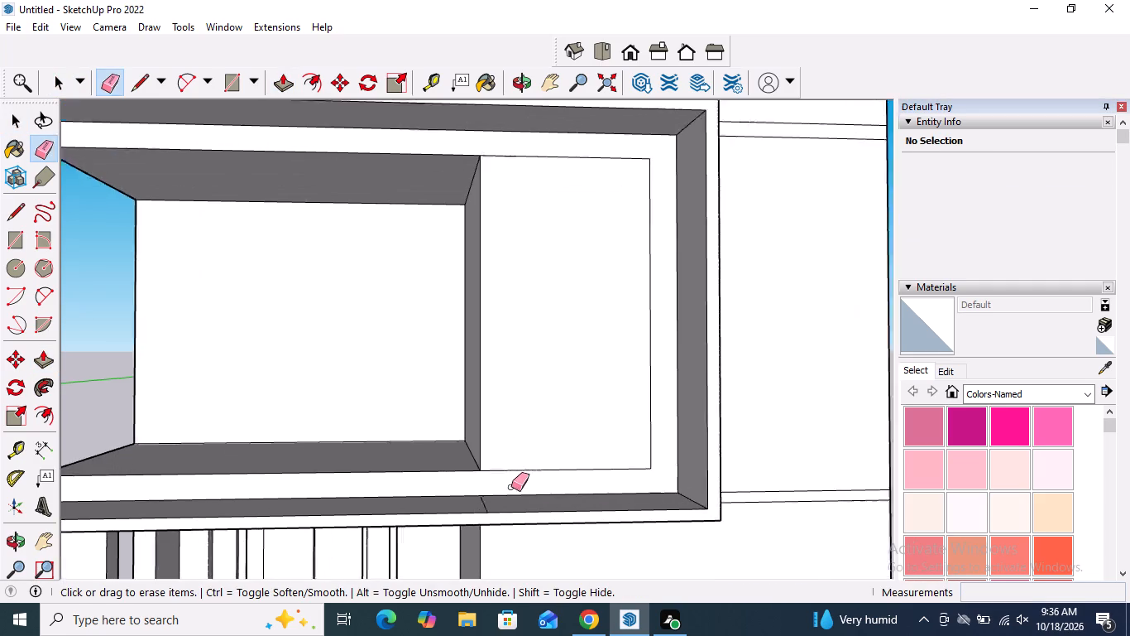
pyautogui.scroll(1, 511, 487)
pyautogui.click(482, 506)
pyautogui.scroll(-4, 483, 505)
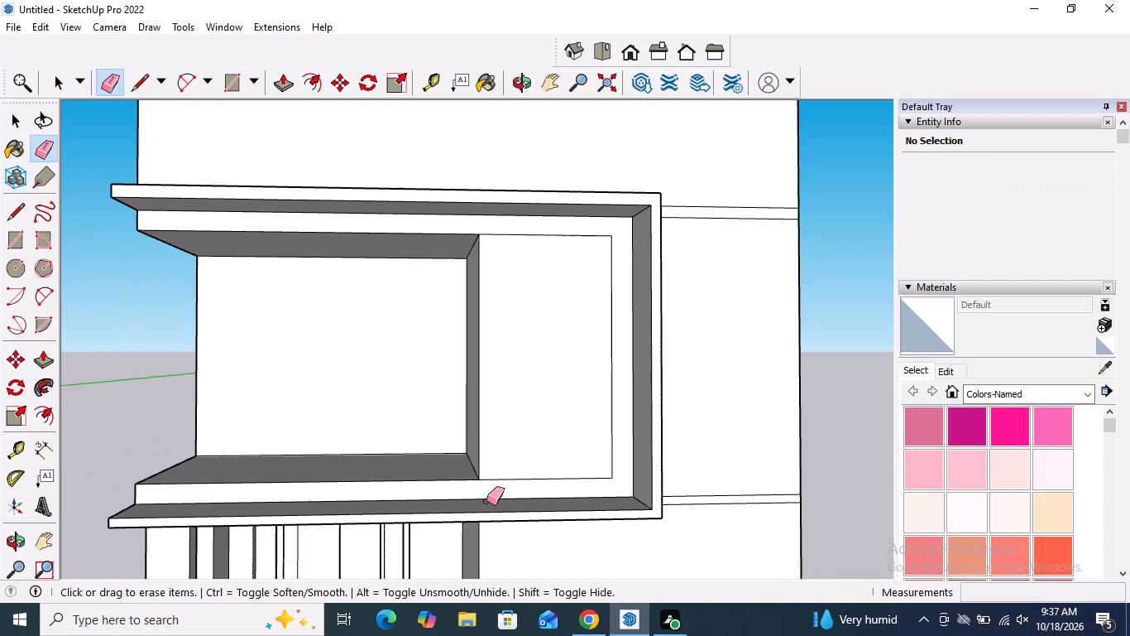
pyautogui.moveTo(487, 498); pyautogui.dragTo(494, 454, button='middle')
pyautogui.press('space')
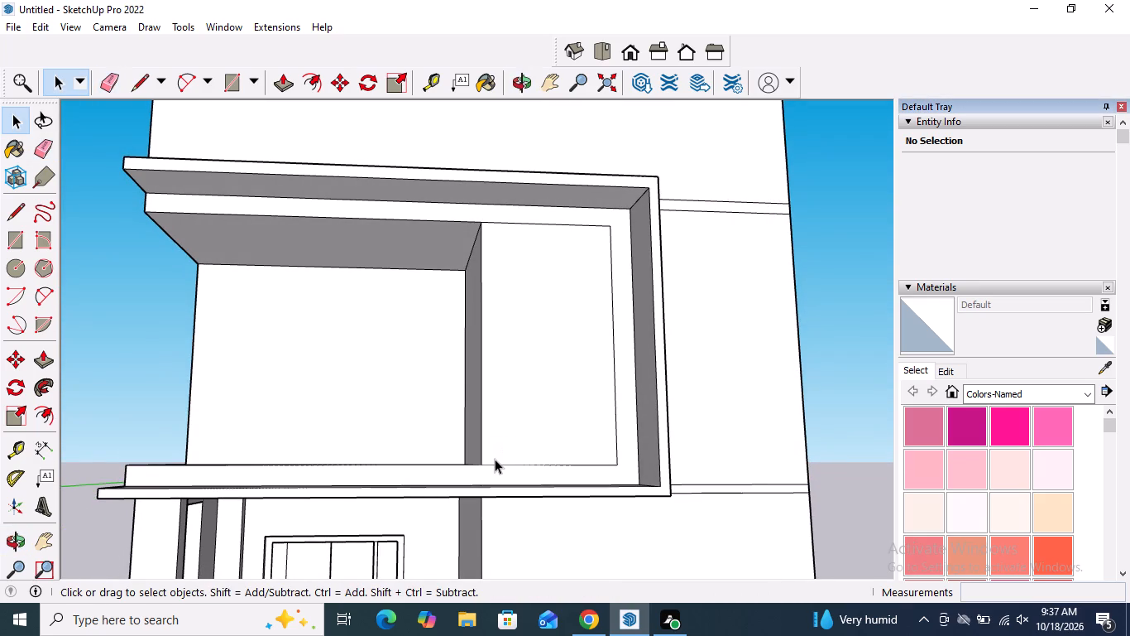
# Pull the inner frame band's face outward about 3 7/8", and a further 1' 5/16" or so.
pyautogui.click(42, 353)
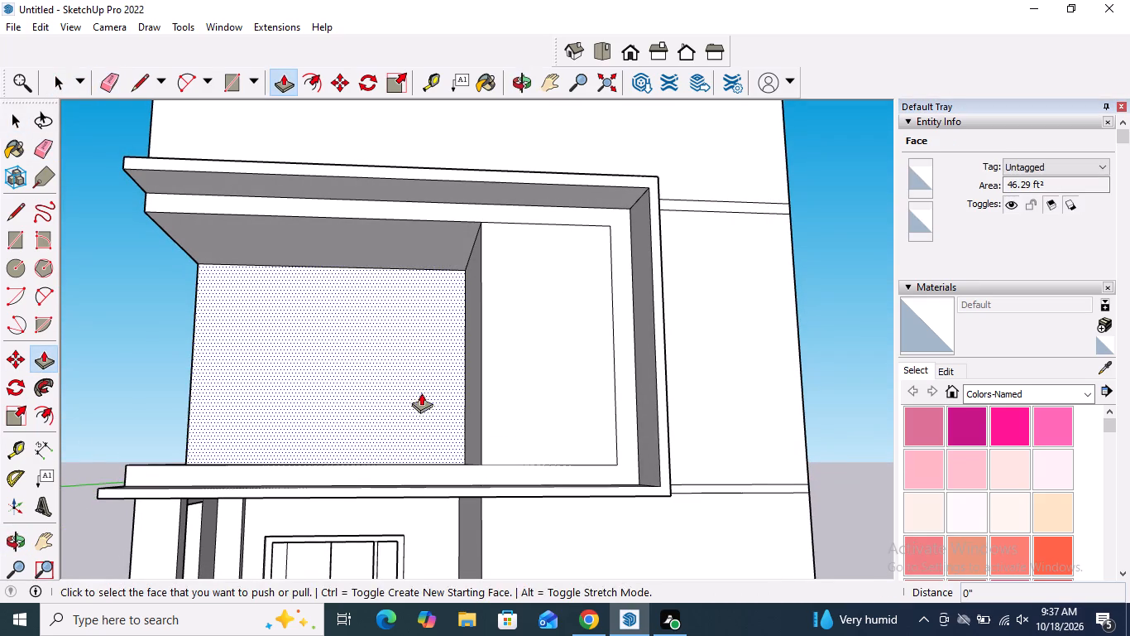
pyautogui.moveTo(421, 412); pyautogui.dragTo(412, 503, button='middle')
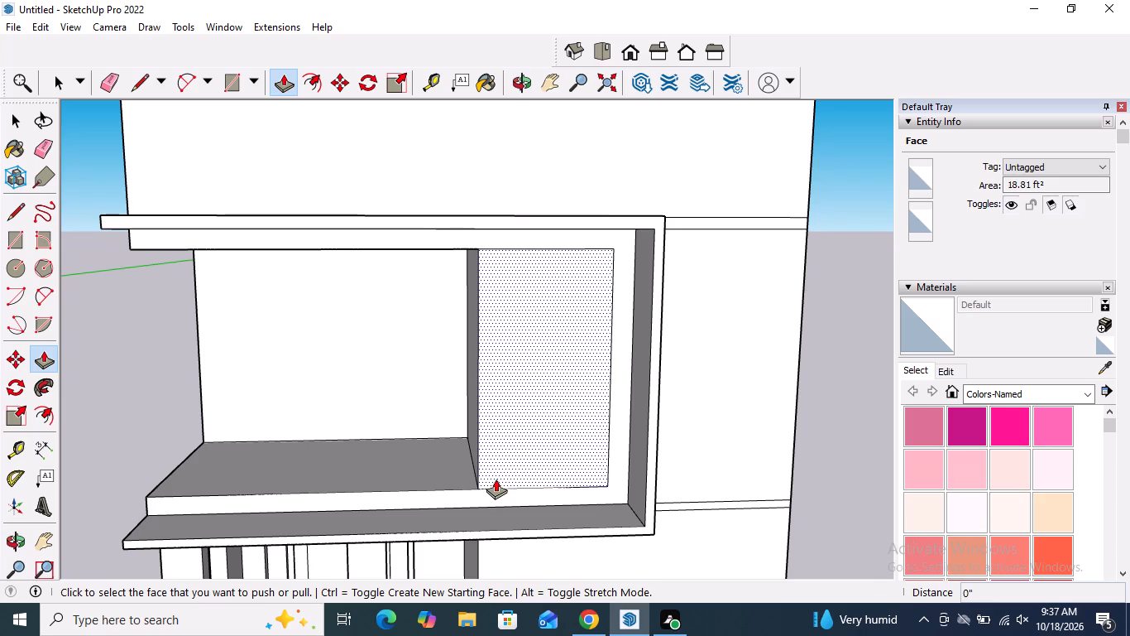
pyautogui.click(620, 412)
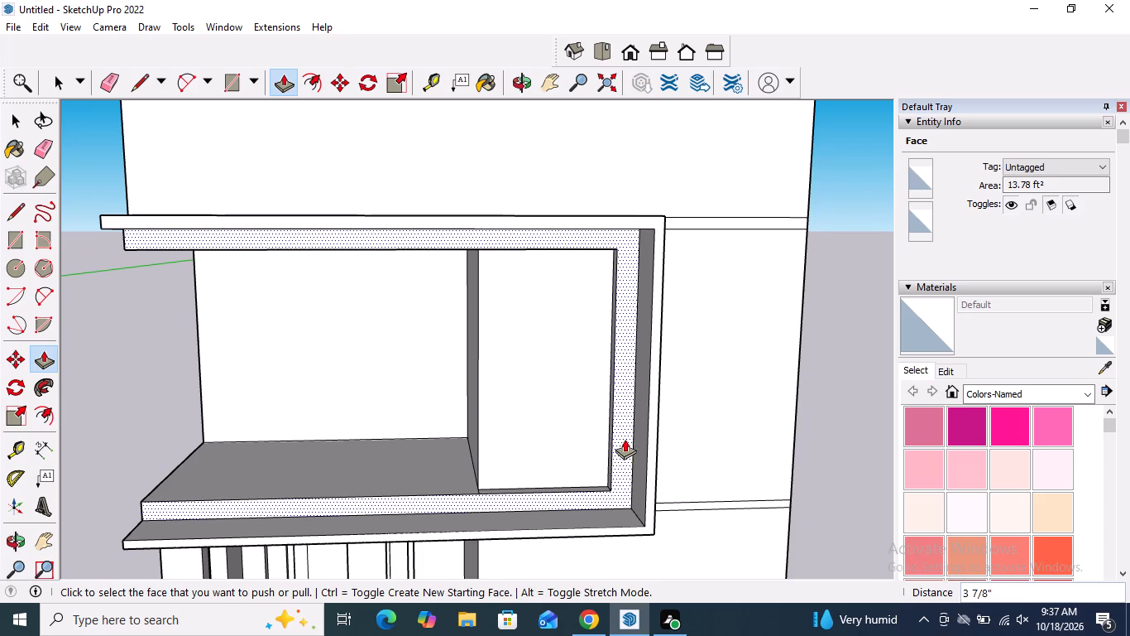
pyautogui.moveTo(610, 291); pyautogui.dragTo(608, 199, button='middle')
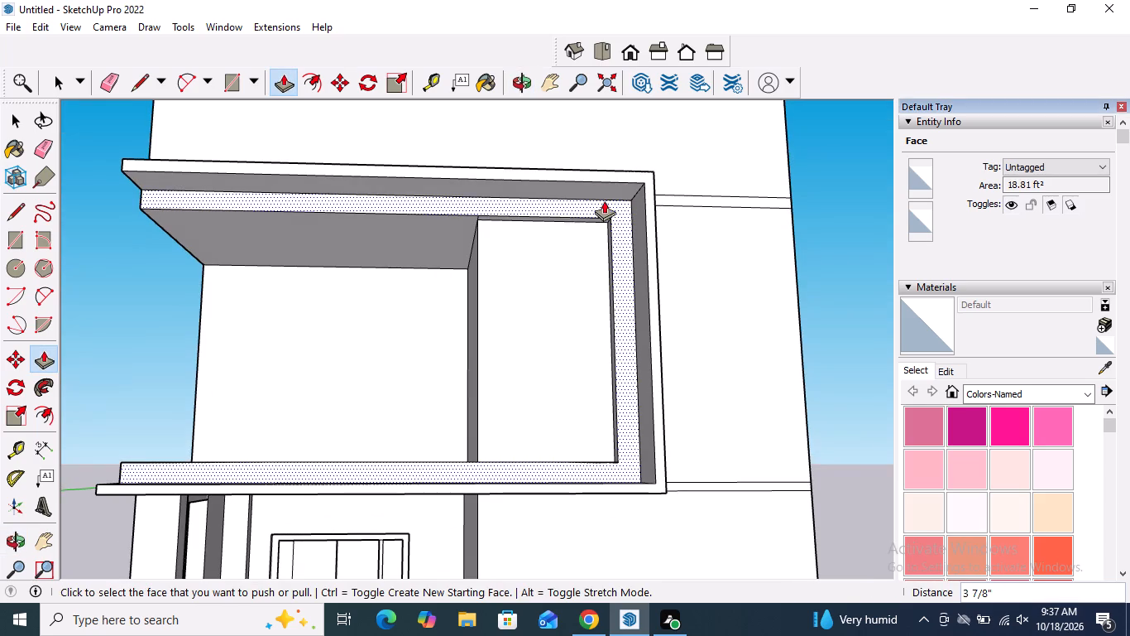
pyautogui.click(604, 199)
pyautogui.press('Escape')
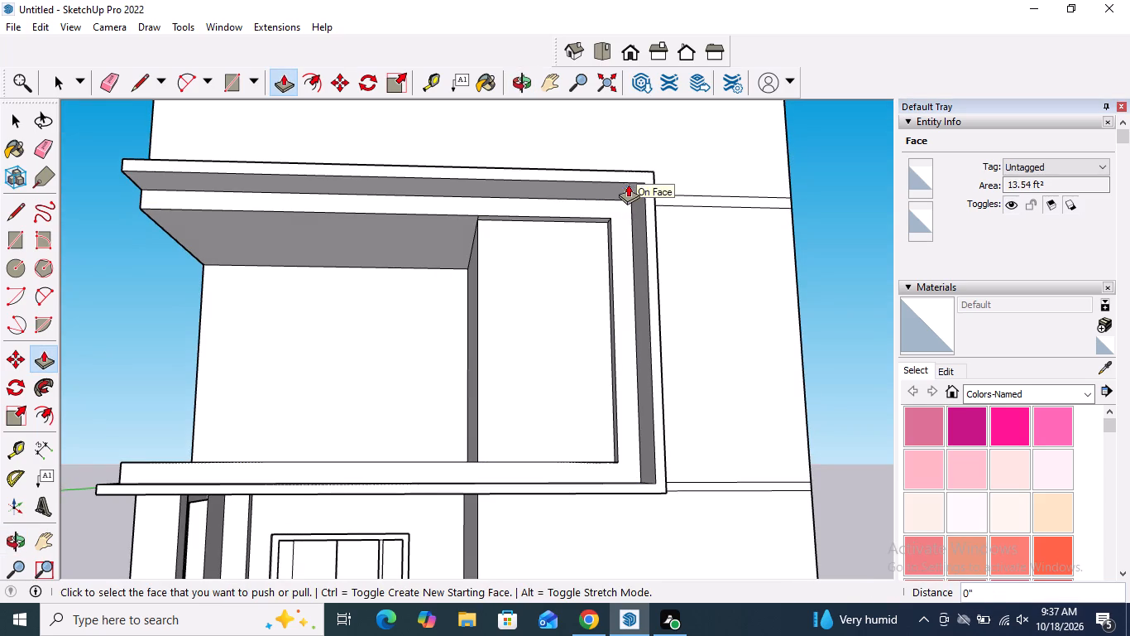
pyautogui.click(623, 206)
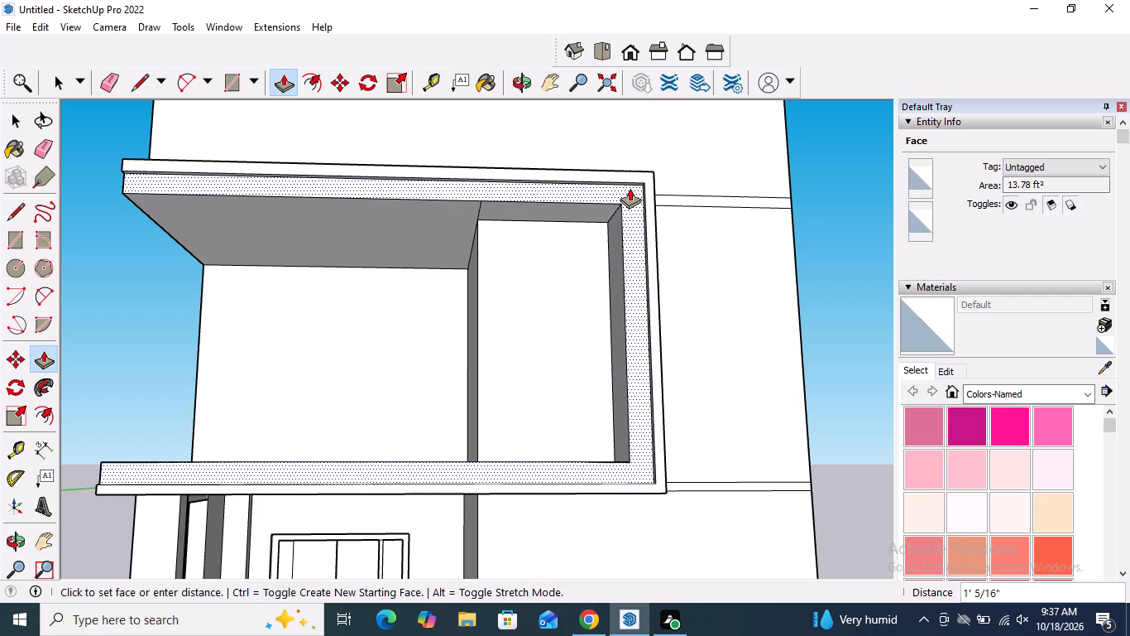
pyautogui.click(630, 188)
pyautogui.press('space')
# Pull the wall panel inside the frame, beside the balcony recess, outward about 11 15/16".
pyautogui.scroll(-3, 524, 251)
pyautogui.moveTo(570, 234); pyautogui.dragTo(547, 328, button='middle')
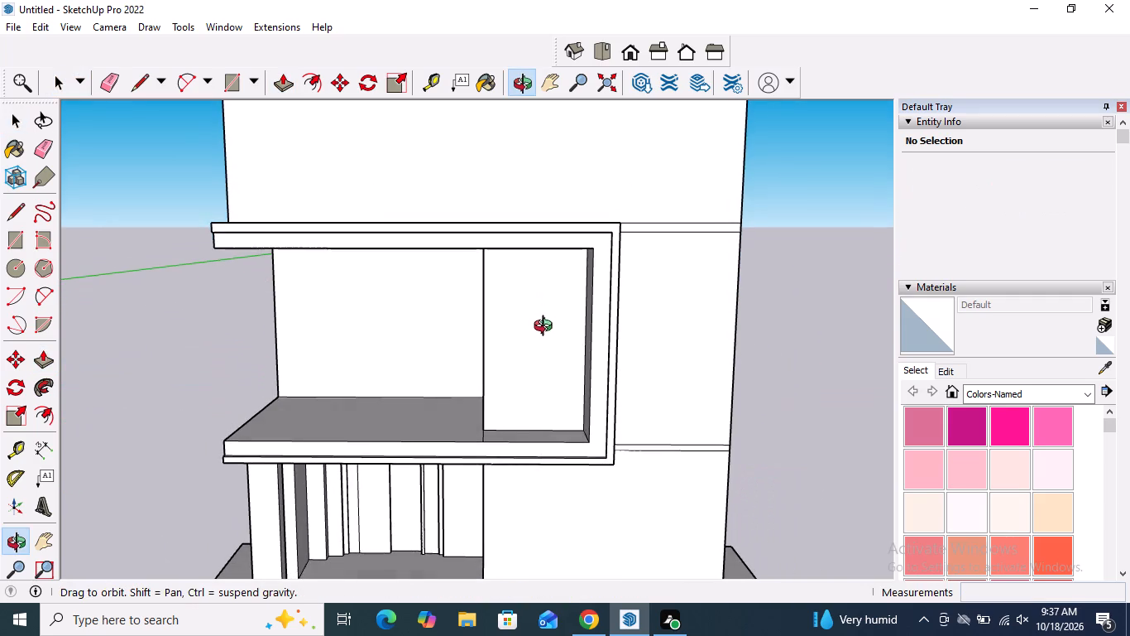
pyautogui.moveTo(547, 328); pyautogui.dragTo(547, 330, button='middle')
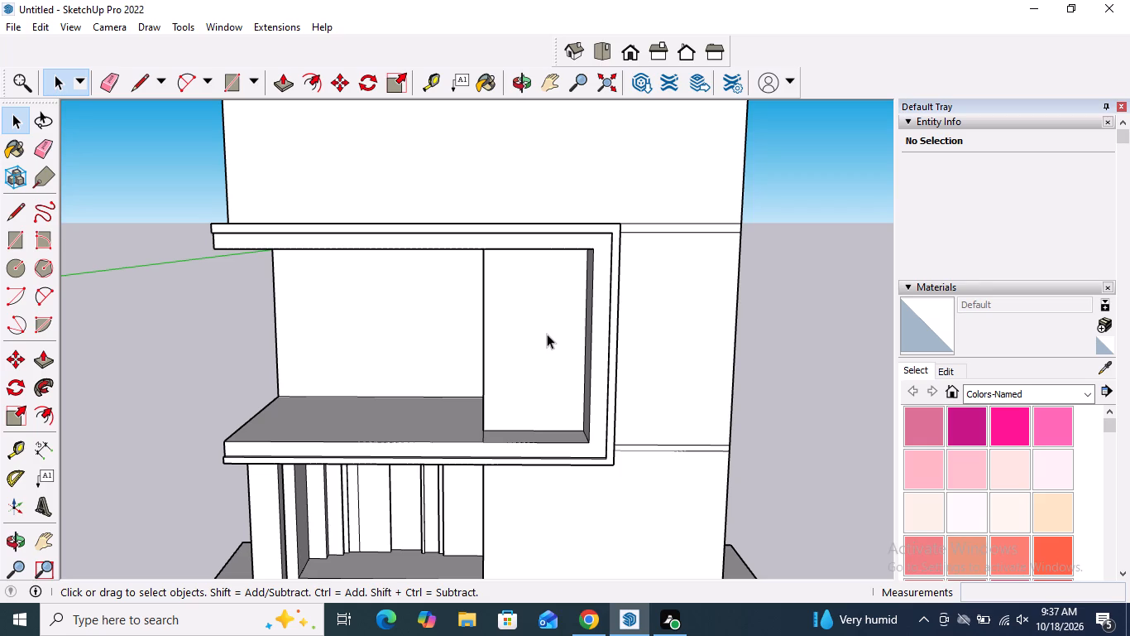
pyautogui.moveTo(547, 327); pyautogui.dragTo(556, 190, button='middle')
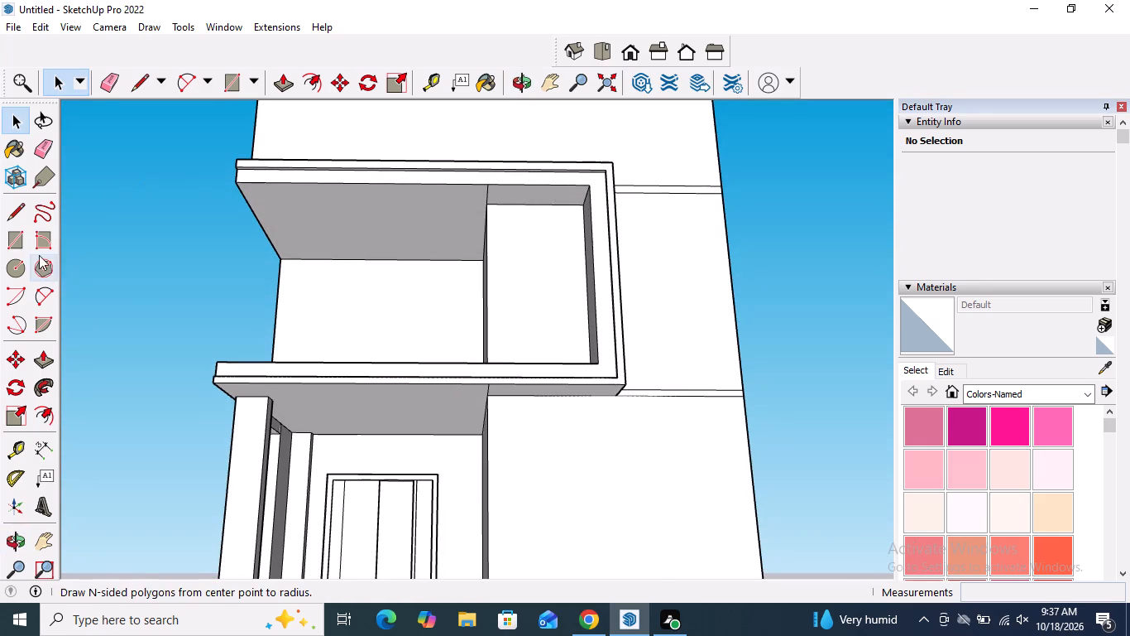
pyautogui.click(41, 364)
pyautogui.click(517, 279)
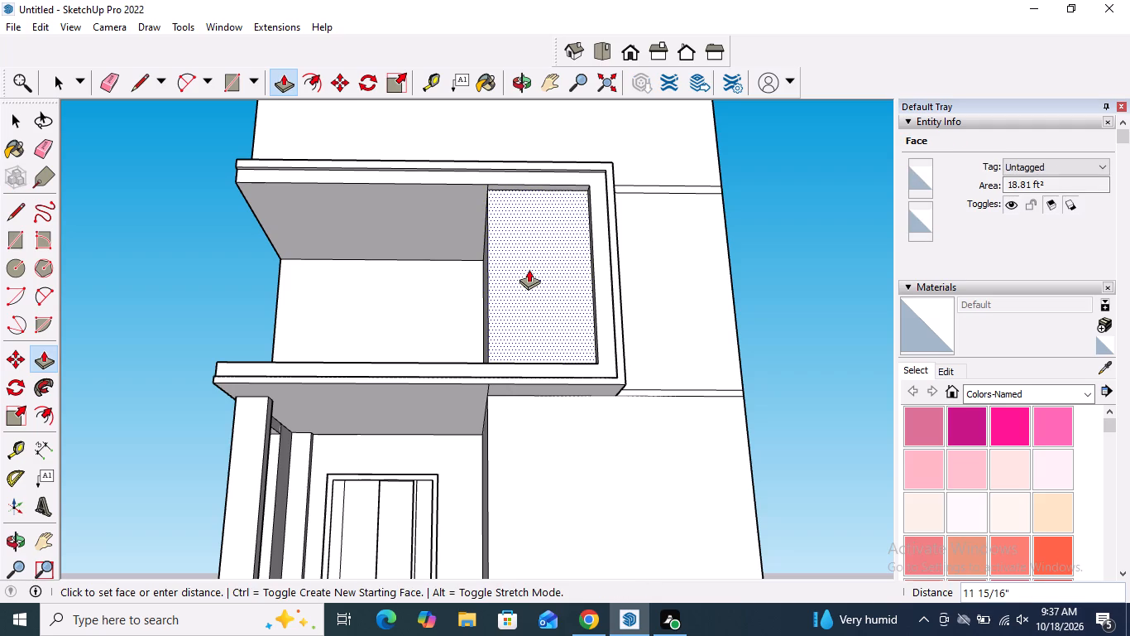
pyautogui.click(529, 267)
pyautogui.press('space')
# Examine the frame, wall panel and balcony recess from the front and from the open side.
pyautogui.moveTo(551, 265); pyautogui.dragTo(551, 316, button='middle')
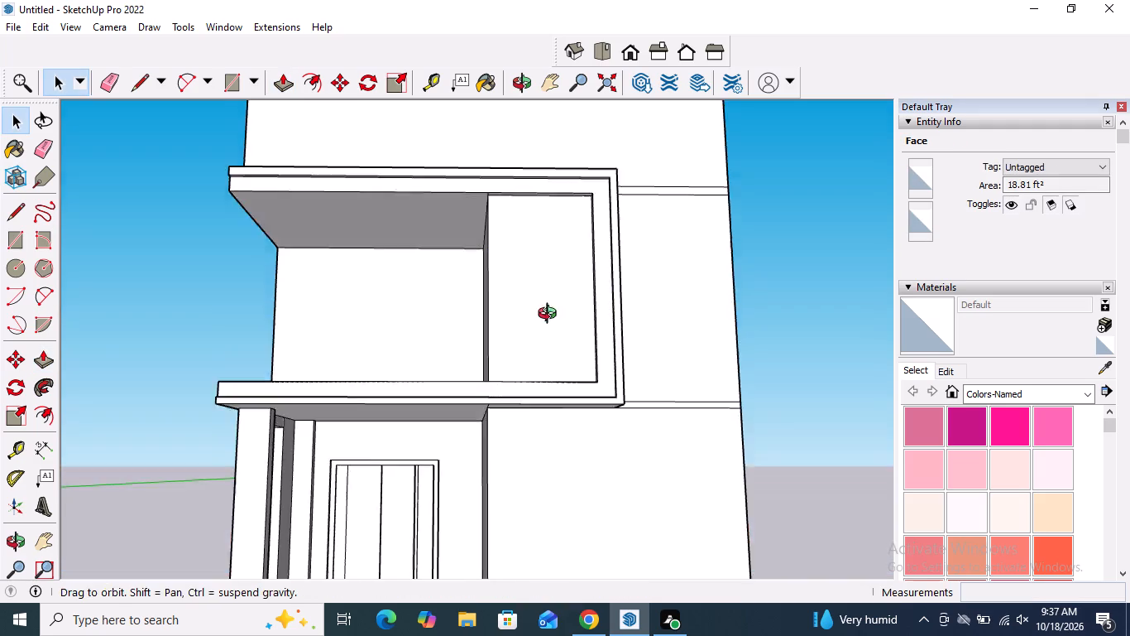
pyautogui.moveTo(551, 316); pyautogui.dragTo(555, 391, button='middle')
pyautogui.scroll(1, 555, 393)
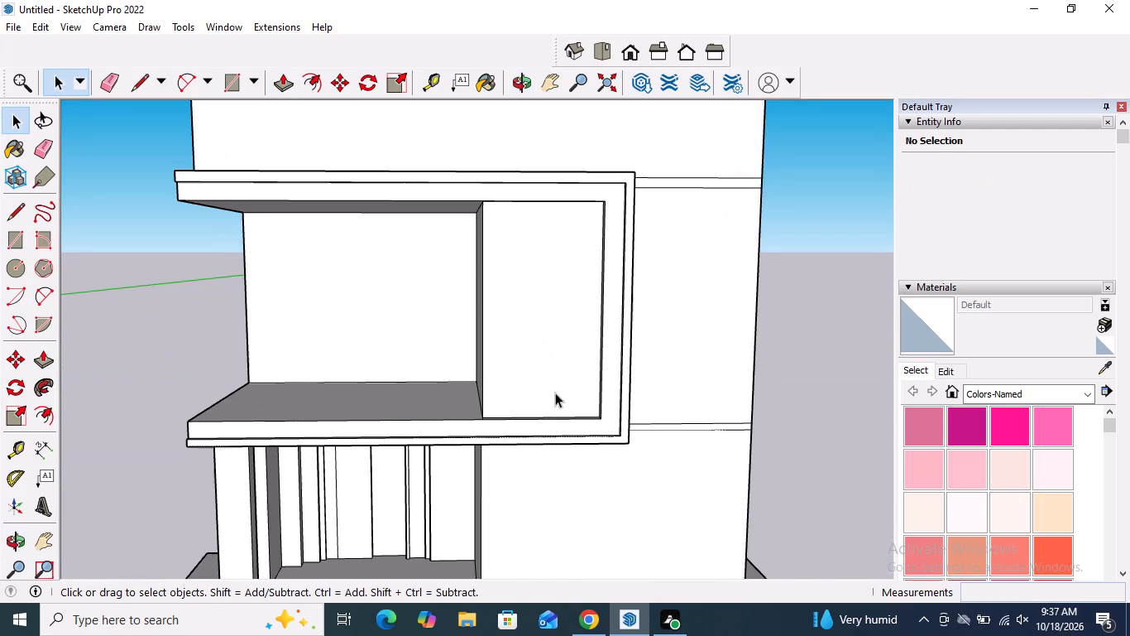
pyautogui.scroll(-2, 555, 393)
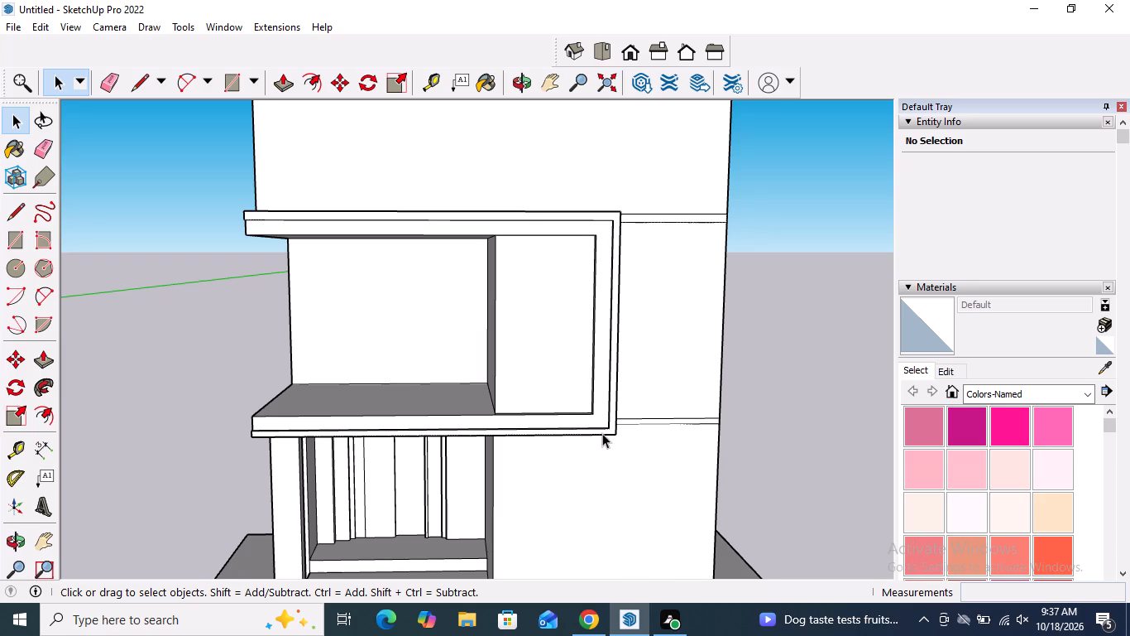
pyautogui.scroll(-2, 473, 367)
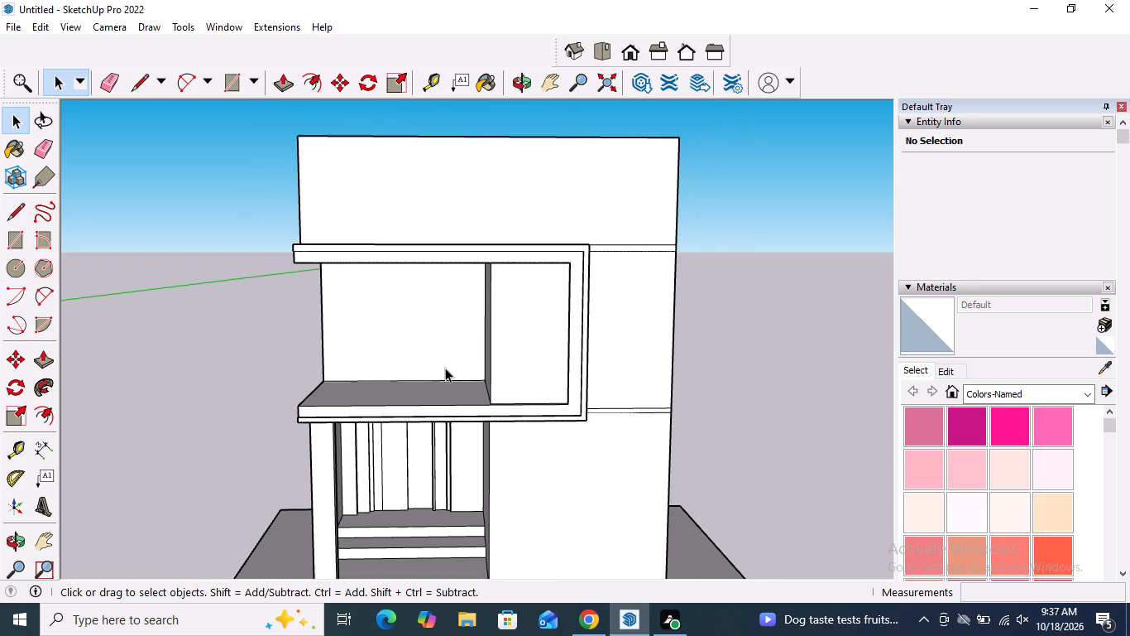
pyautogui.moveTo(445, 364); pyautogui.dragTo(494, 364, button='middle')
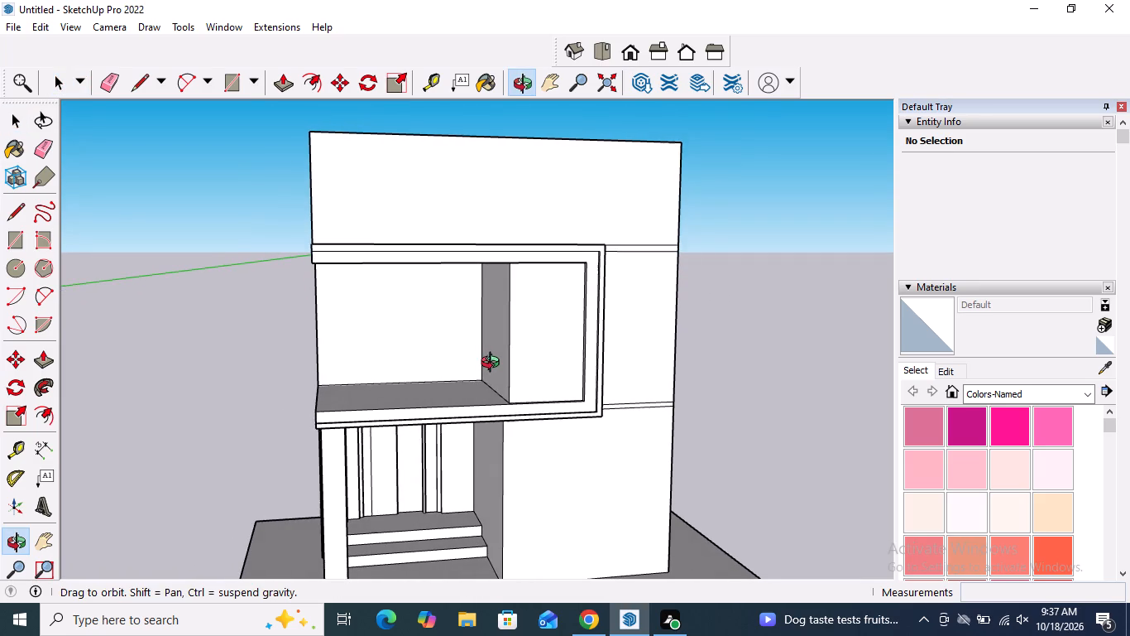
pyautogui.moveTo(494, 364); pyautogui.dragTo(571, 328, button='middle')
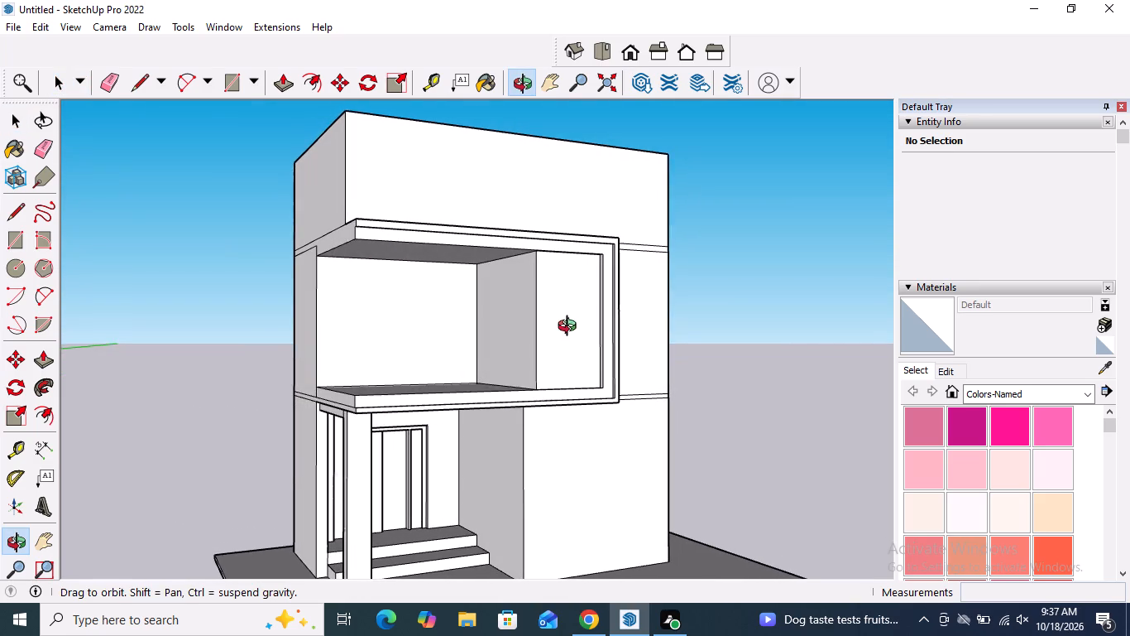
pyautogui.moveTo(571, 328); pyautogui.dragTo(571, 330, button='middle')
# Draw a vertical line from ceiling to floor on the balcony recess's side wall, close to the back corner.
pyautogui.moveTo(13, 215); pyautogui.dragTo(46, 230)
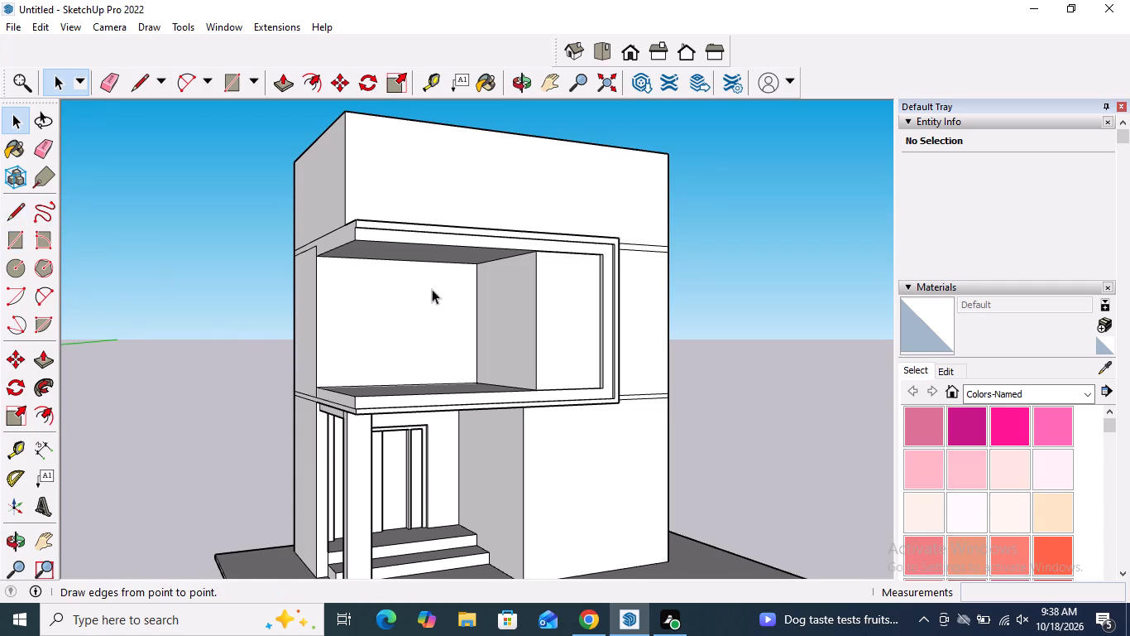
pyautogui.moveTo(452, 287); pyautogui.dragTo(483, 292, button='middle')
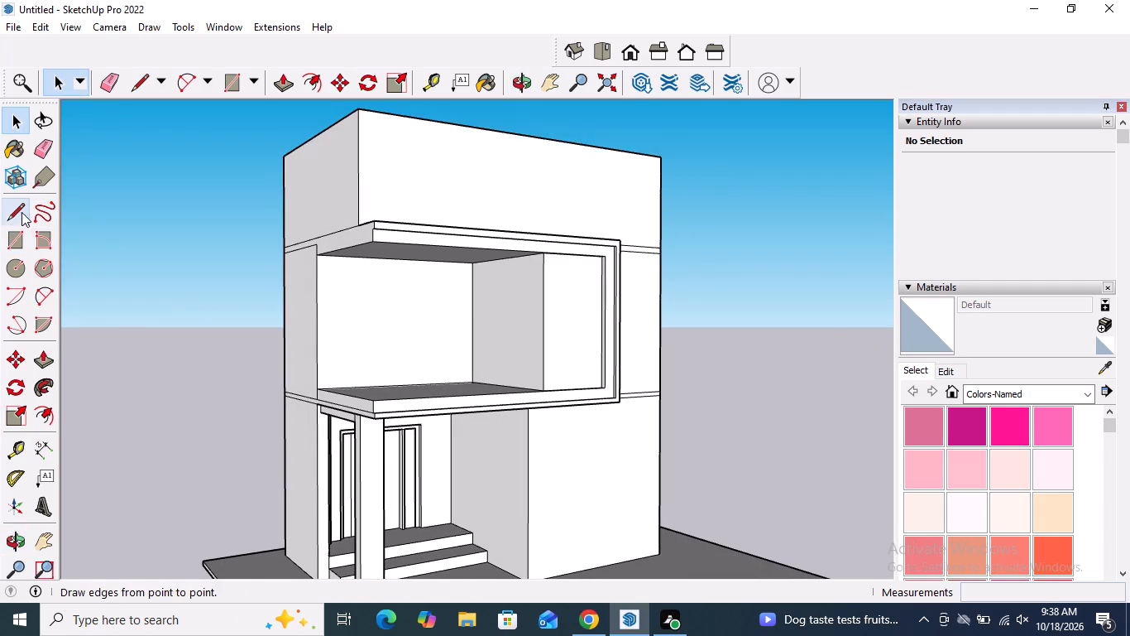
pyautogui.click(22, 212)
pyautogui.moveTo(486, 263); pyautogui.dragTo(511, 248, button='middle')
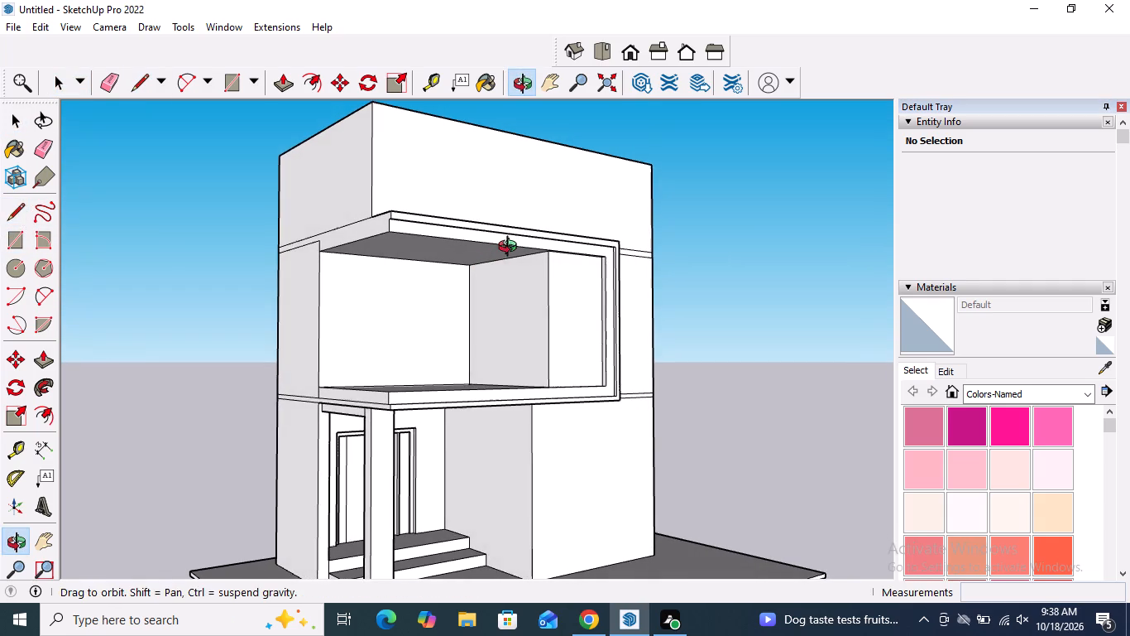
pyautogui.moveTo(511, 248); pyautogui.dragTo(512, 248, button='middle')
pyautogui.scroll(7, 508, 257)
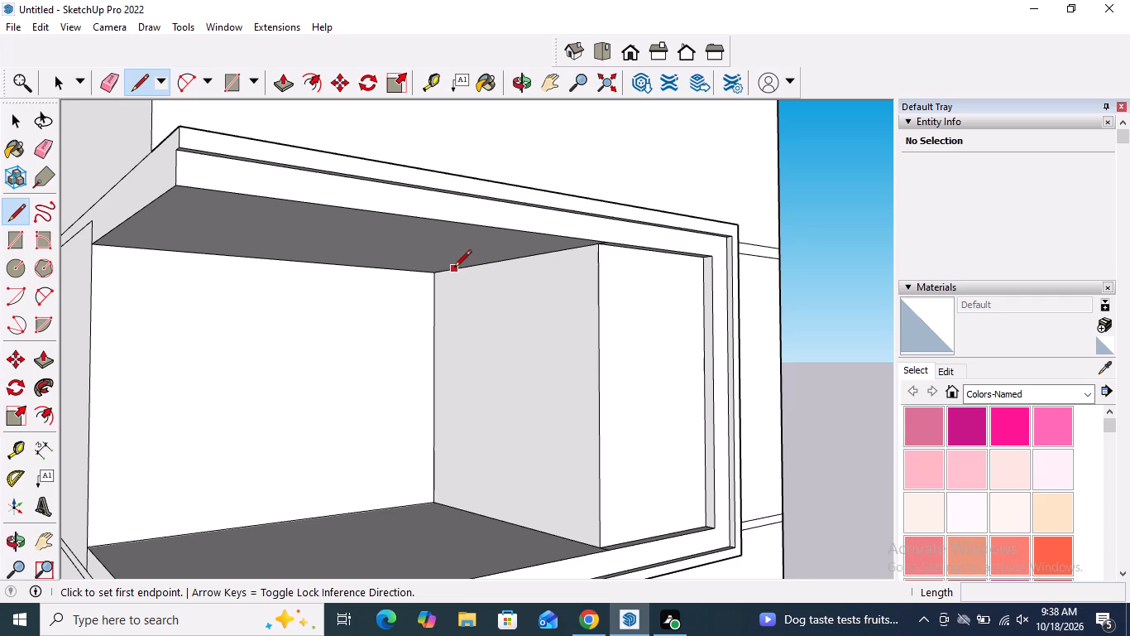
pyautogui.moveTo(457, 267); pyautogui.dragTo(457, 277)
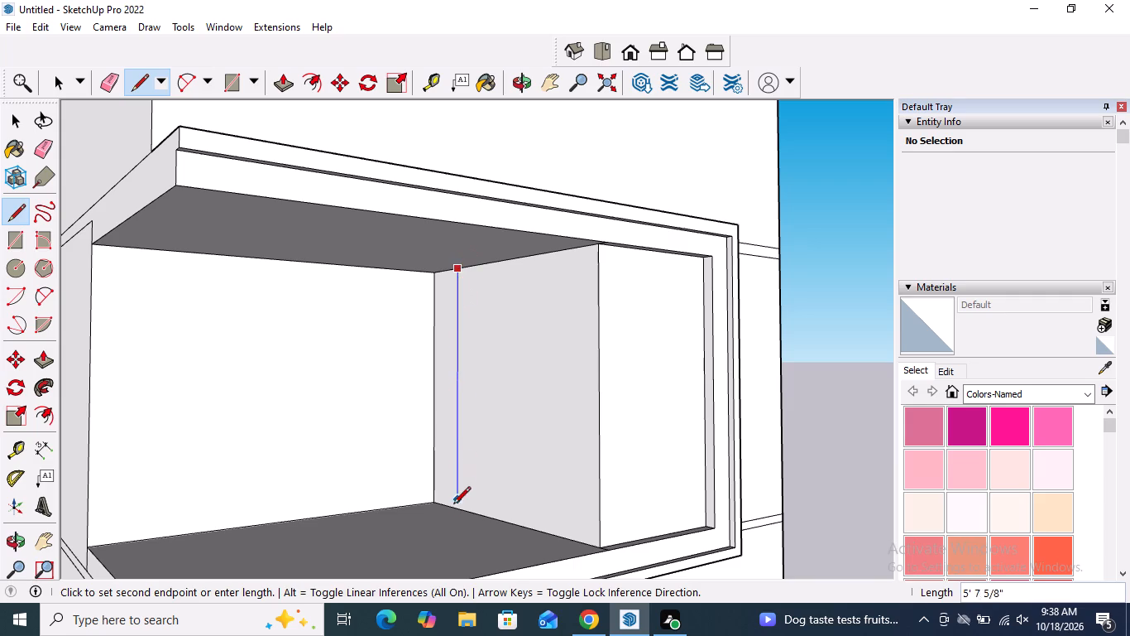
pyautogui.click(453, 508)
pyautogui.press('space')
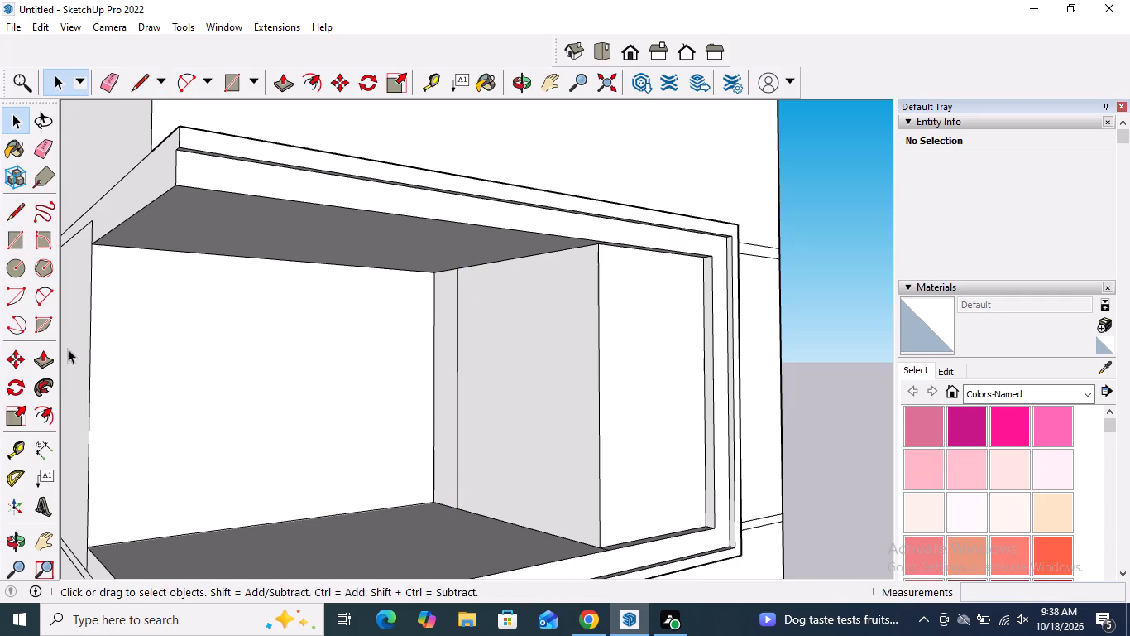
# Pull the narrow wall strip beside the recess's back corner into the recess about 4 3/8", and a further 5 1/2" or so.
pyautogui.click(51, 362)
pyautogui.moveTo(452, 357); pyautogui.dragTo(439, 364)
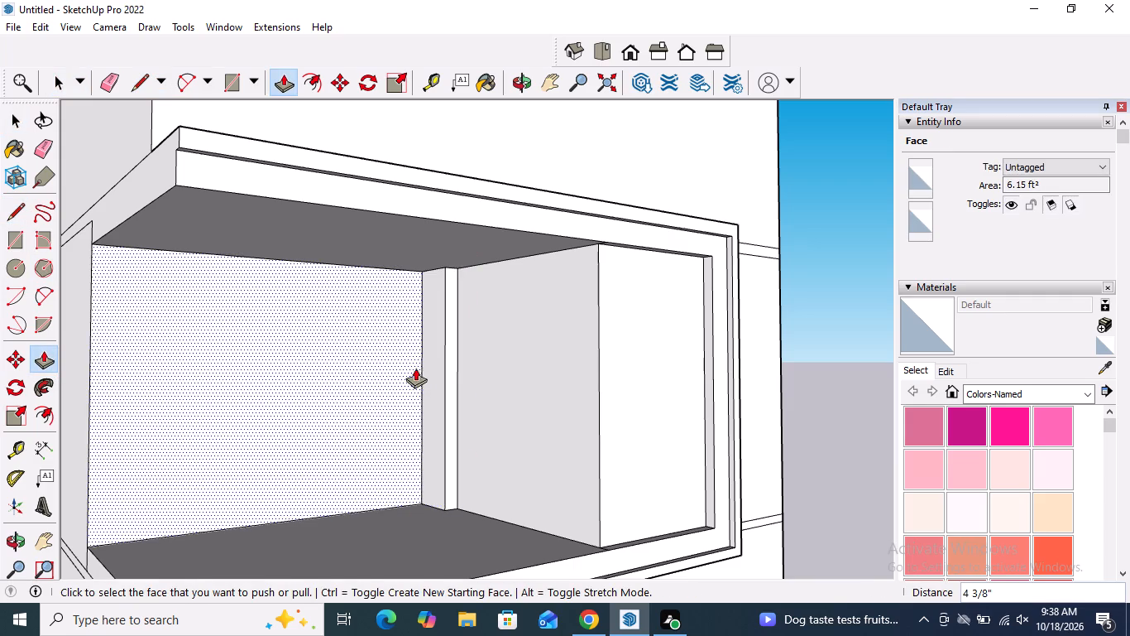
pyautogui.click(431, 371)
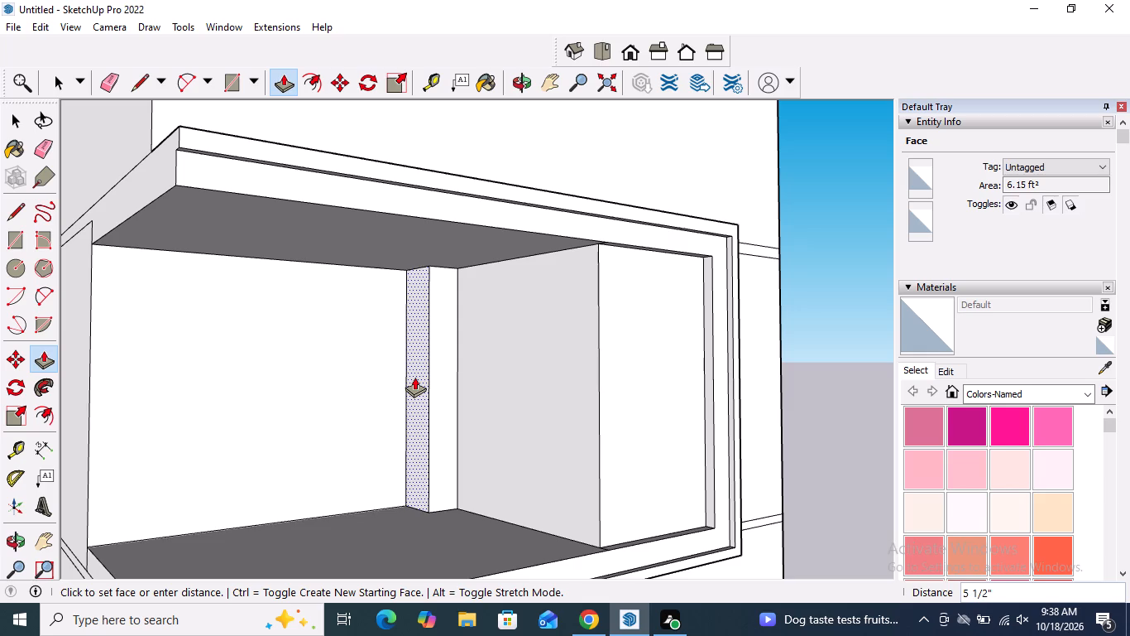
pyautogui.click(414, 376)
pyautogui.press('space')
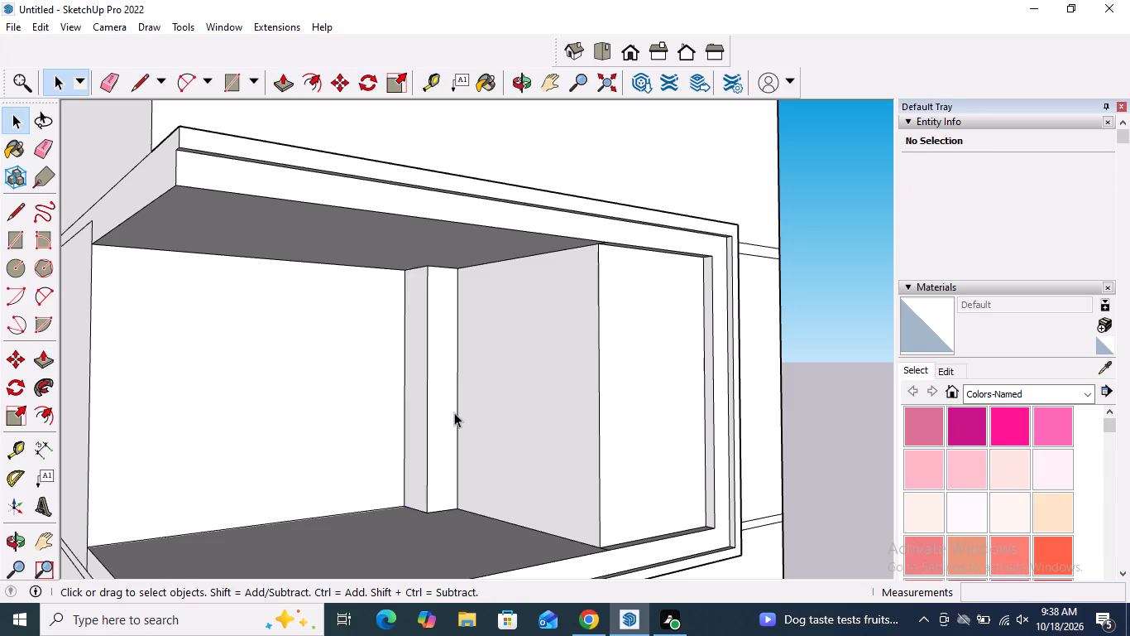
# Draw a small rectangle about 7" by 4" on the recess ceiling, near its front corner on the open side.
pyautogui.scroll(-9, 453, 412)
pyautogui.moveTo(472, 377); pyautogui.dragTo(338, 402, button='middle')
pyautogui.scroll(3, 368, 412)
pyautogui.moveTo(368, 407); pyautogui.dragTo(324, 371, button='middle')
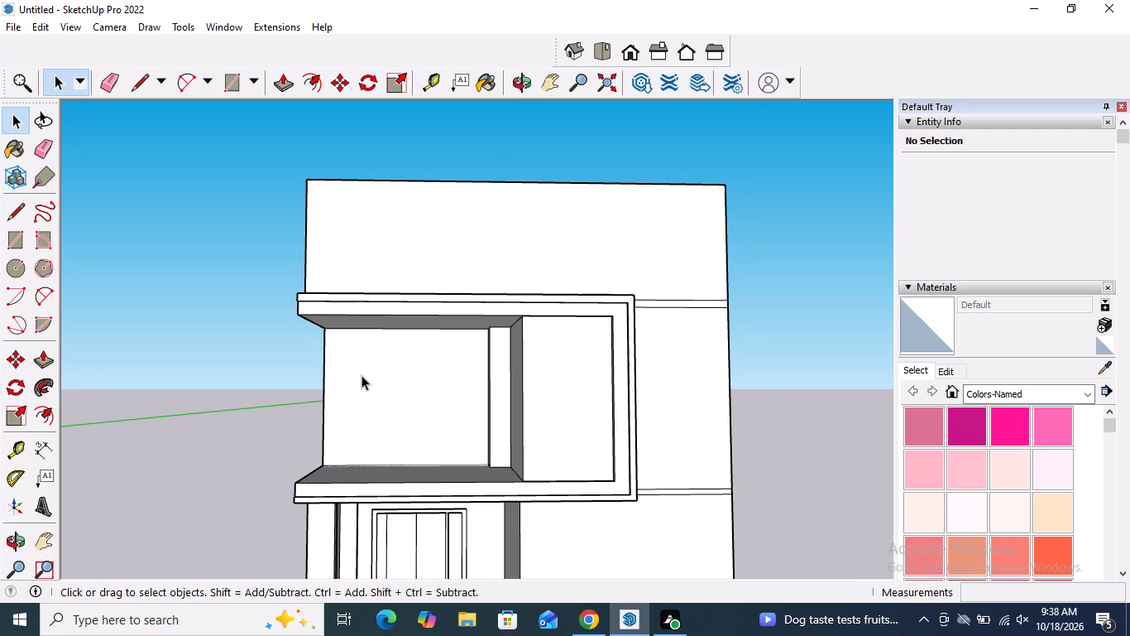
pyautogui.moveTo(362, 371); pyautogui.dragTo(366, 323, button='middle')
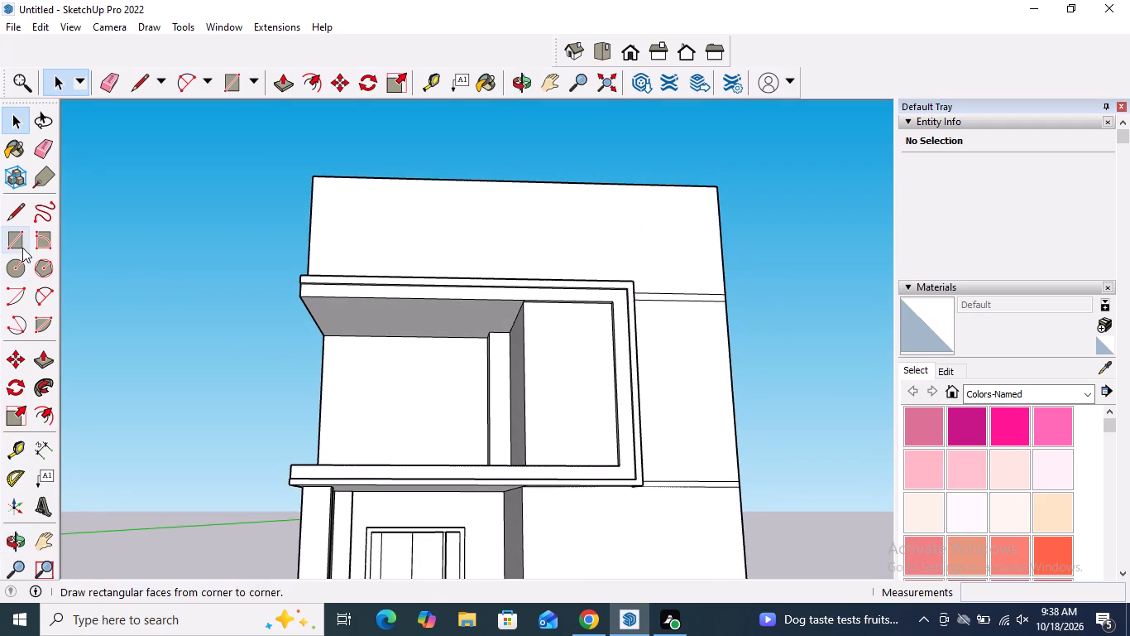
pyautogui.click(22, 240)
pyautogui.moveTo(287, 292); pyautogui.dragTo(305, 248, button='middle')
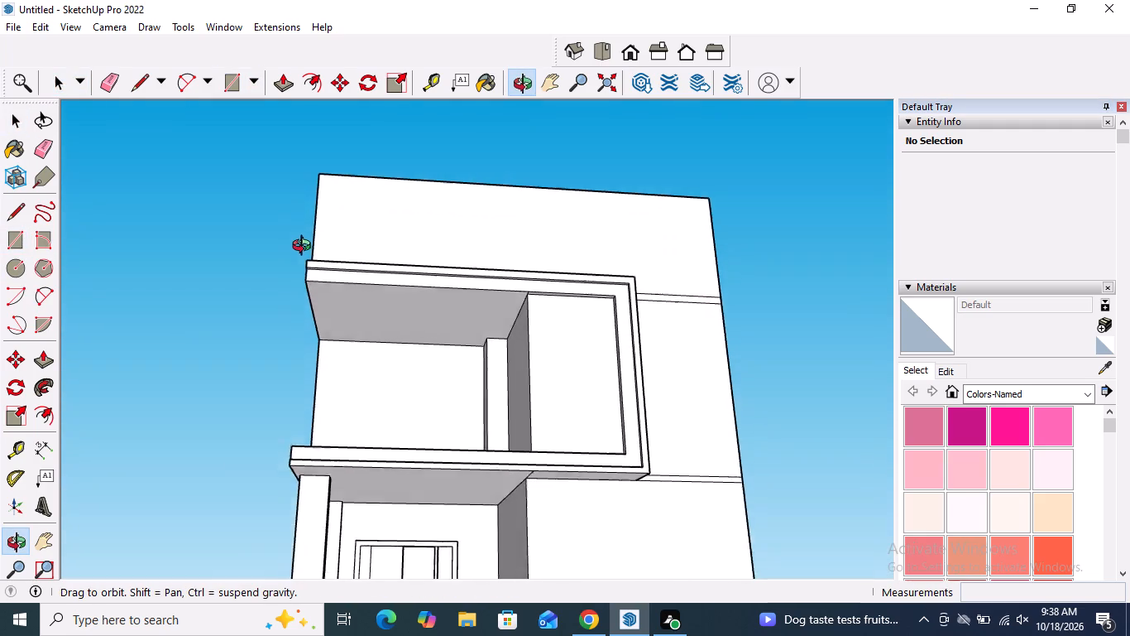
pyautogui.moveTo(305, 248); pyautogui.dragTo(308, 227, button='middle')
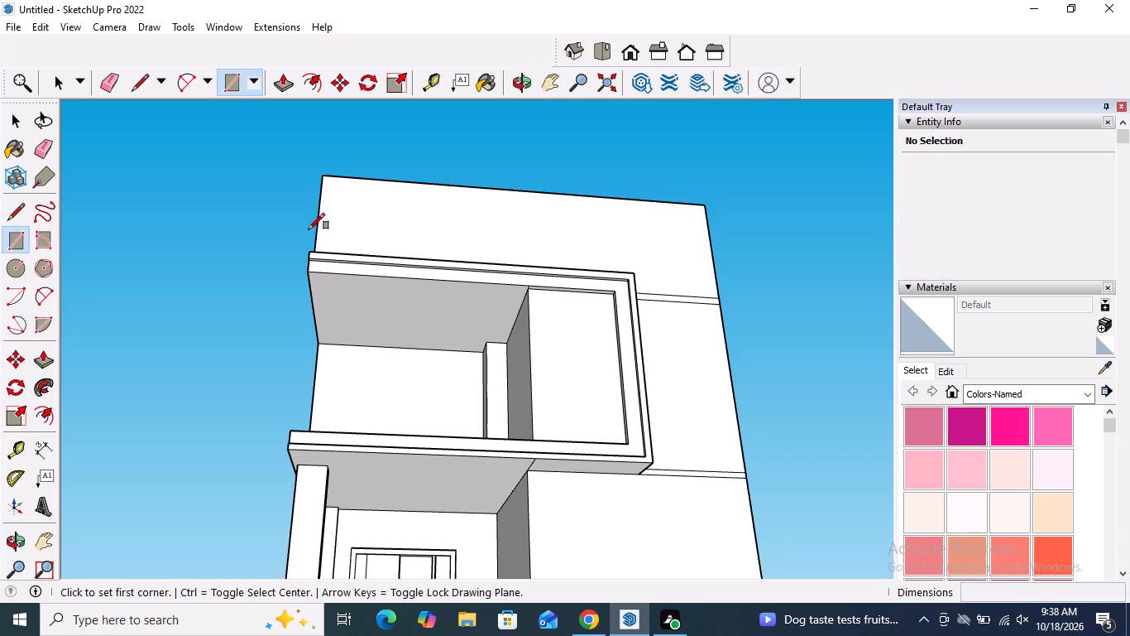
pyautogui.scroll(7, 337, 306)
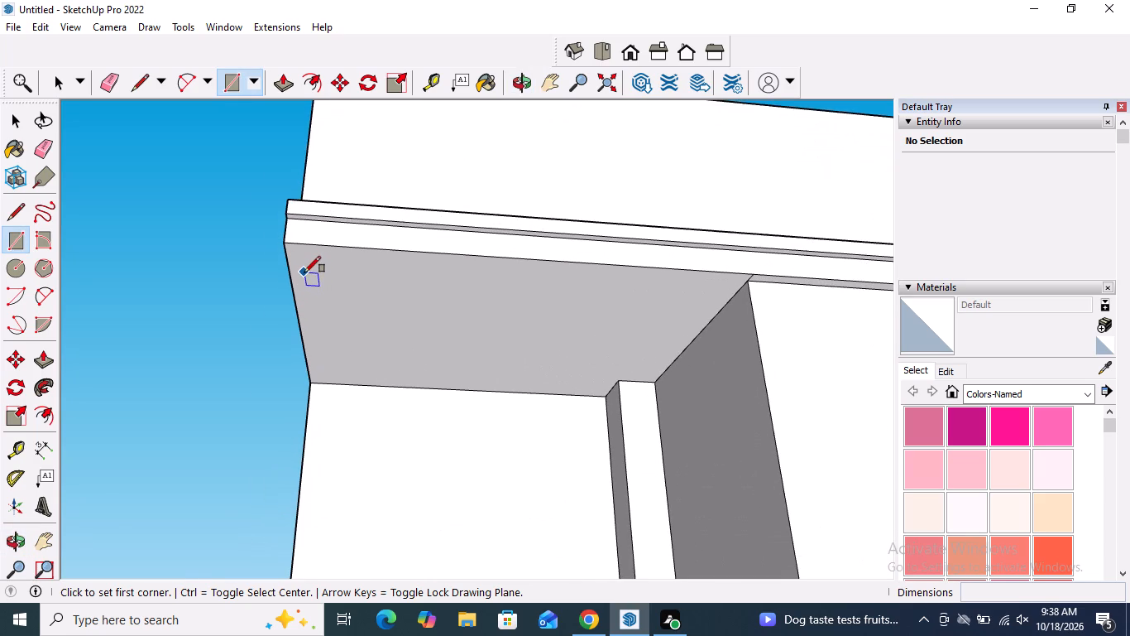
pyautogui.click(304, 272)
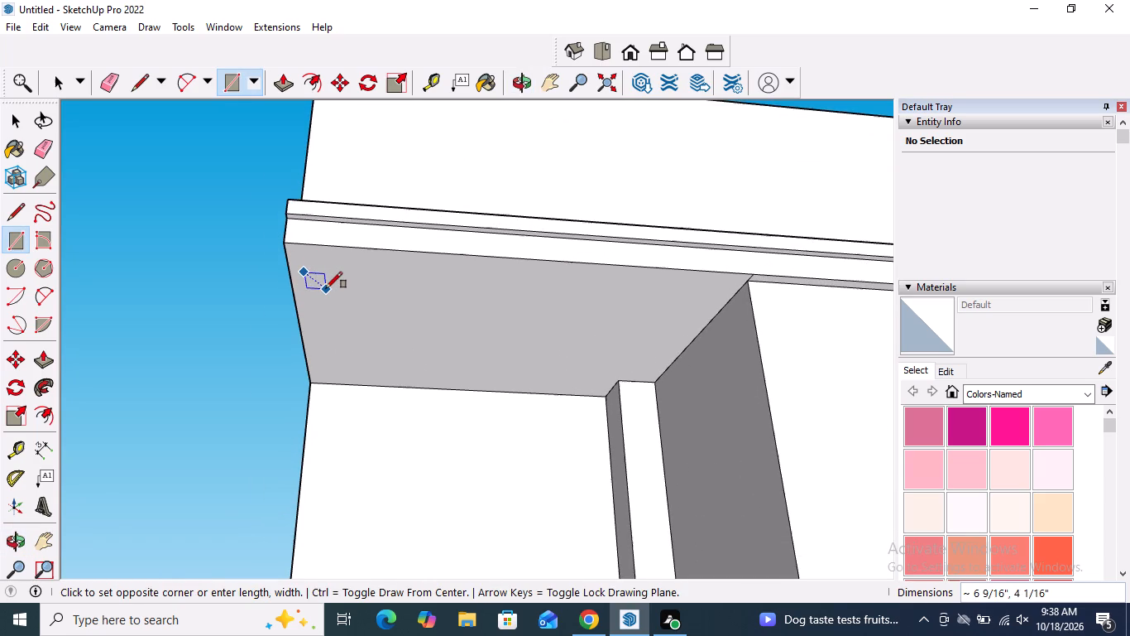
pyautogui.click(328, 290)
pyautogui.press('space')
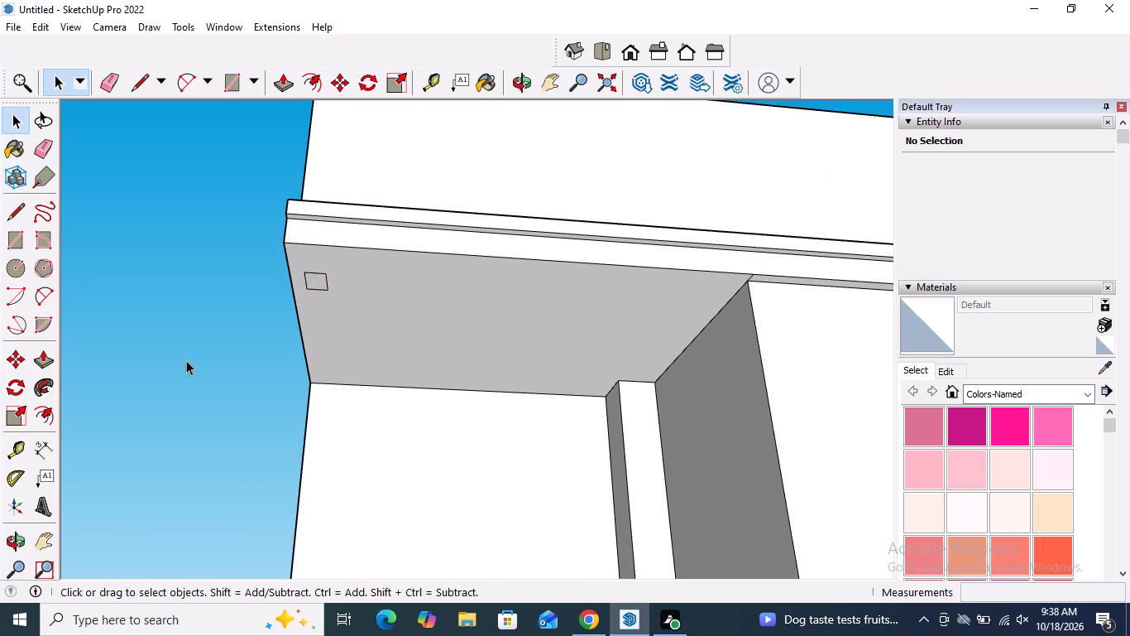
# Extrude the small ceiling rectangle about 5' 10 1/8" down to the recess floor as a corner post.
pyautogui.click(45, 360)
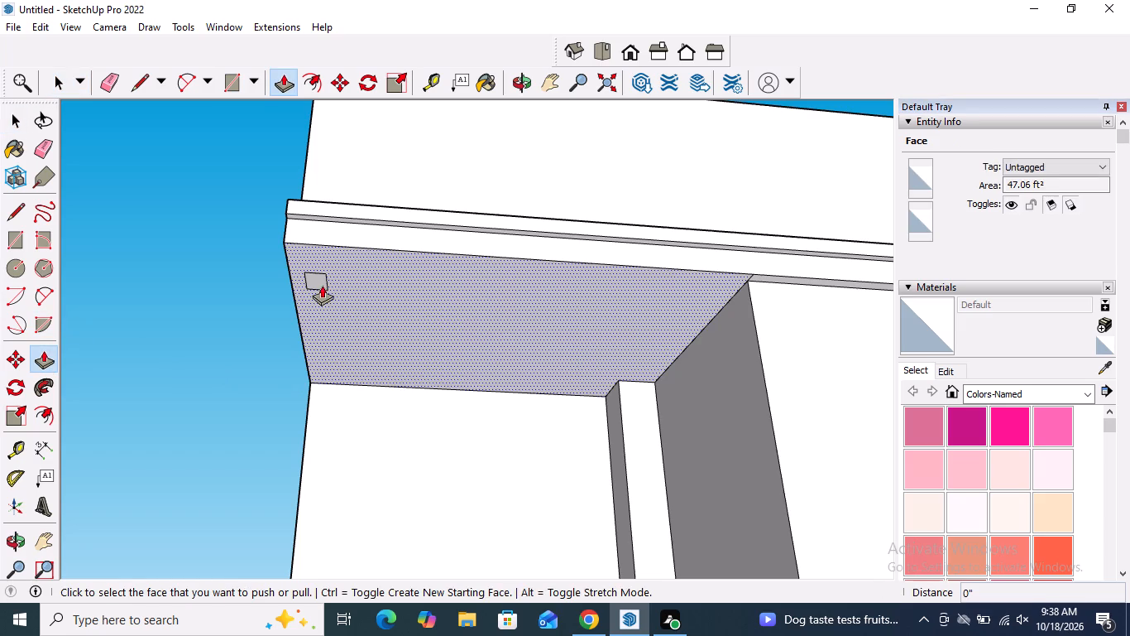
pyautogui.click(405, 280)
pyautogui.press('Escape')
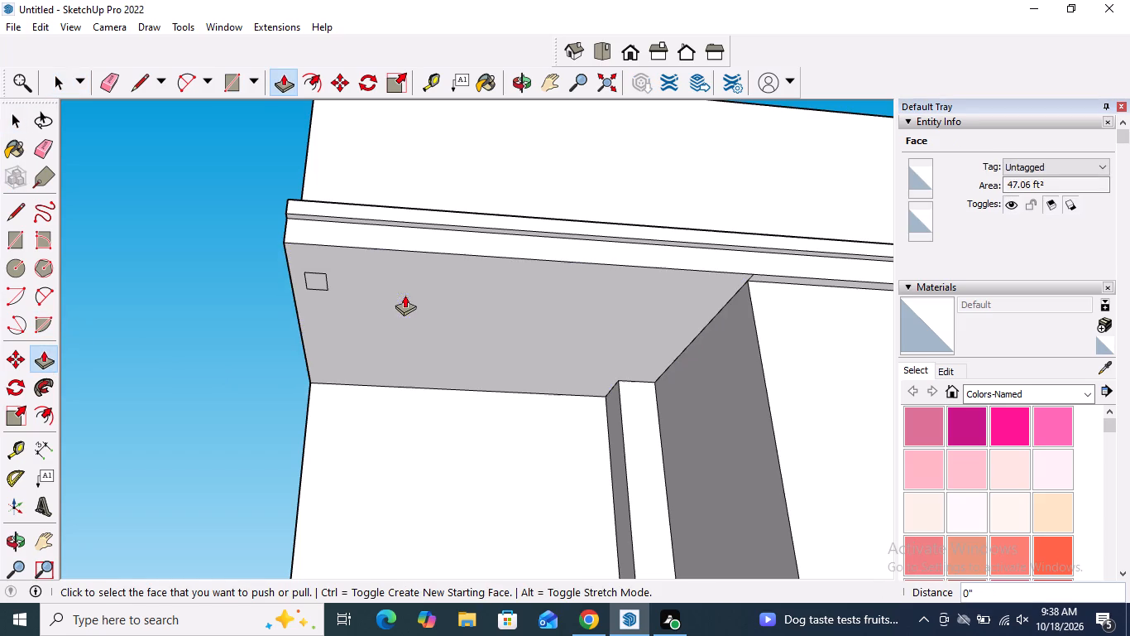
pyautogui.click(315, 278)
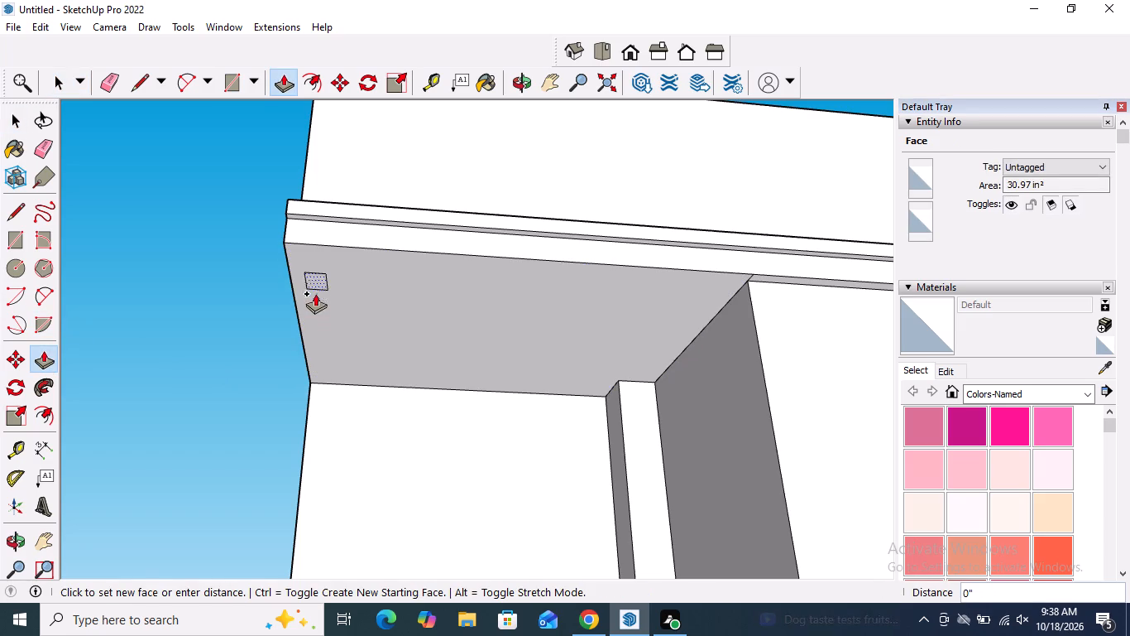
pyautogui.scroll(-4, 317, 306)
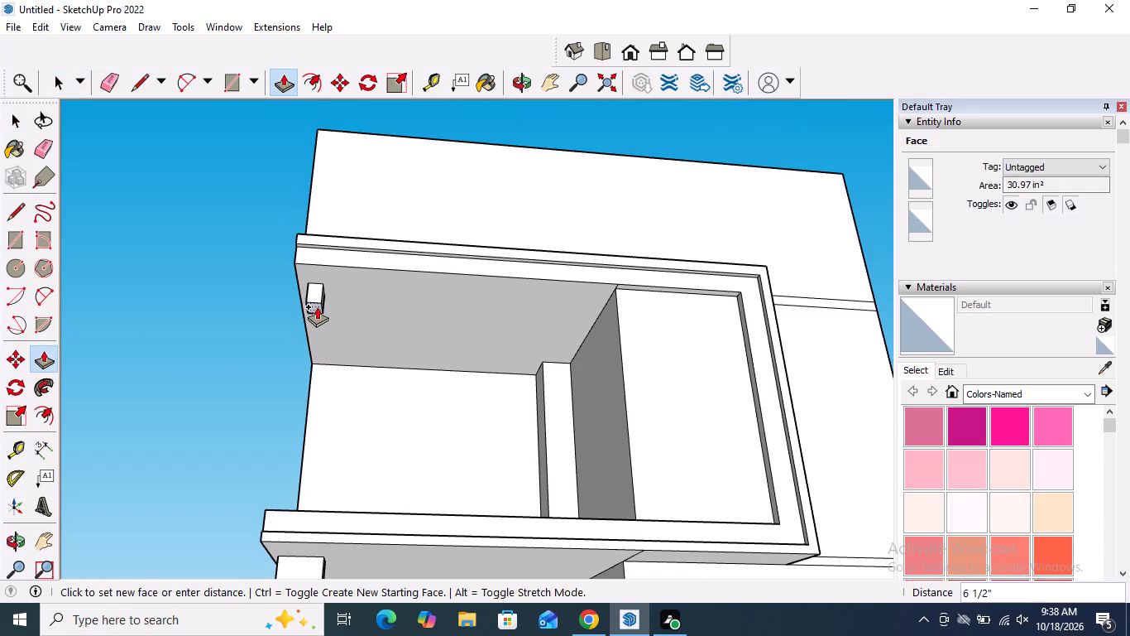
pyautogui.moveTo(317, 310); pyautogui.dragTo(285, 569, button='middle')
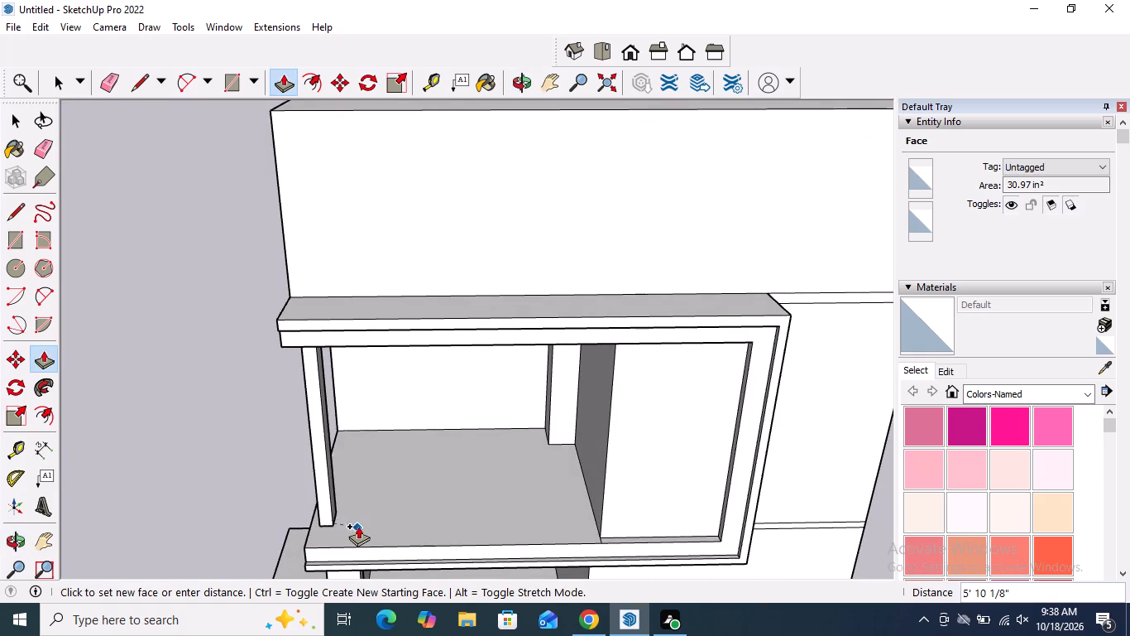
pyautogui.click(358, 526)
pyautogui.press('space')
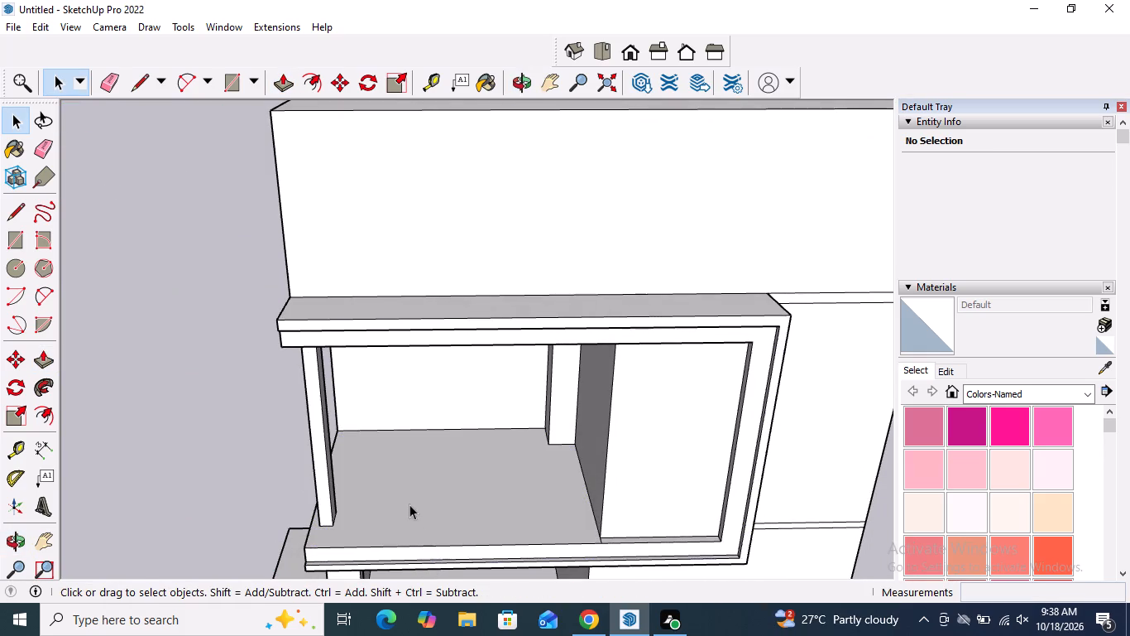
# Draw a line on the recess ceiling from the top of the post's inner rear corner to the back wall.
pyautogui.moveTo(385, 425); pyautogui.dragTo(351, 284, button='middle')
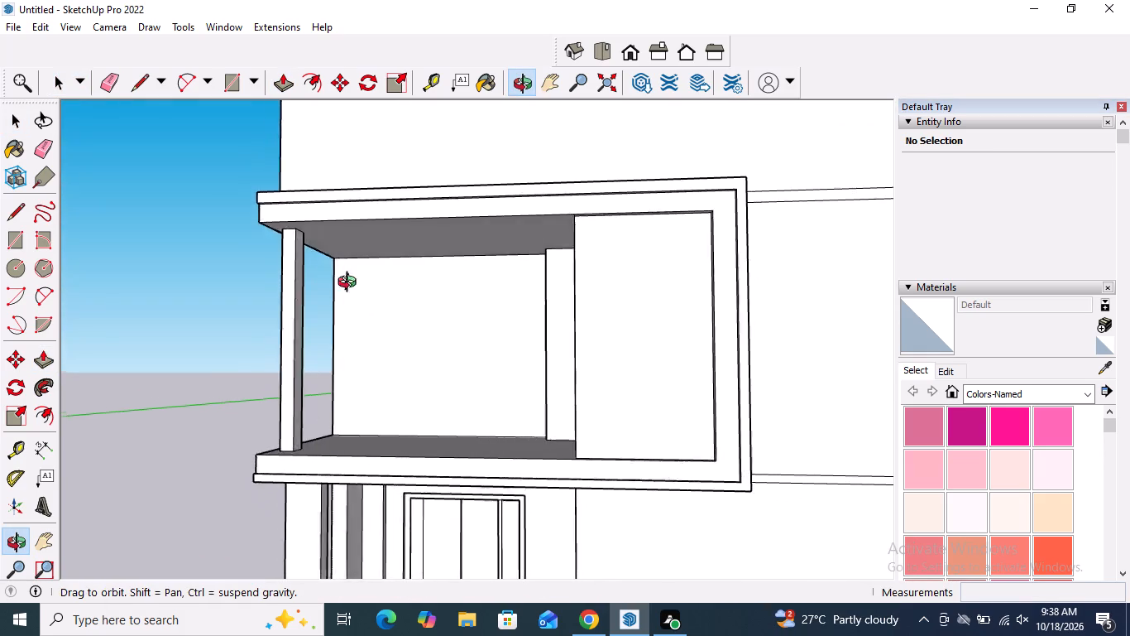
pyautogui.moveTo(351, 284); pyautogui.dragTo(465, 329, button='middle')
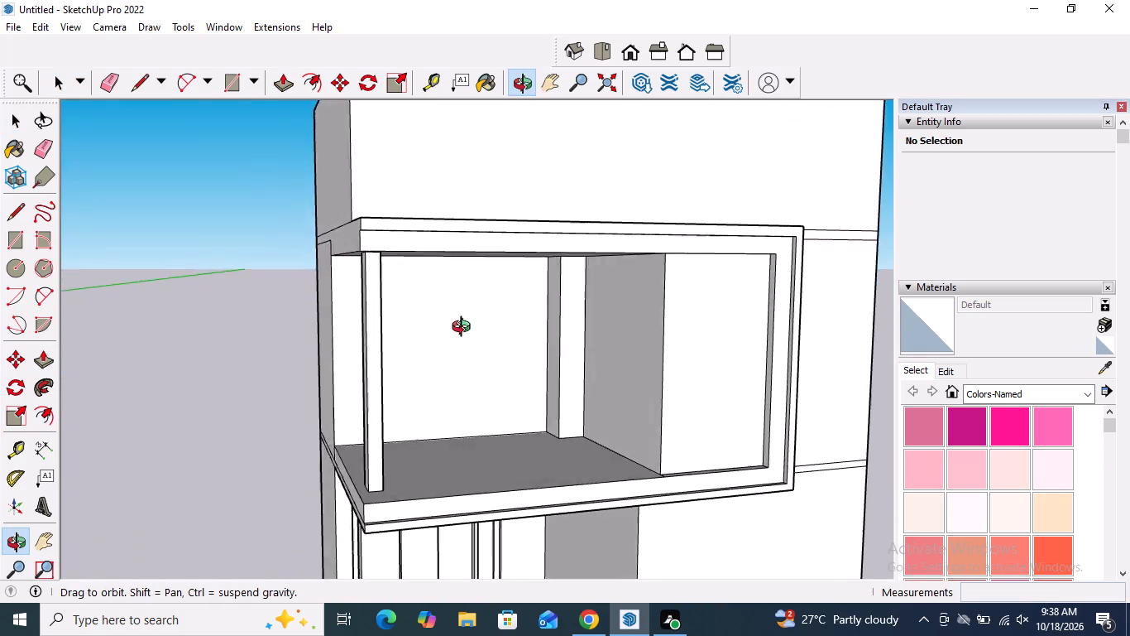
pyautogui.moveTo(465, 329); pyautogui.dragTo(312, 275, button='middle')
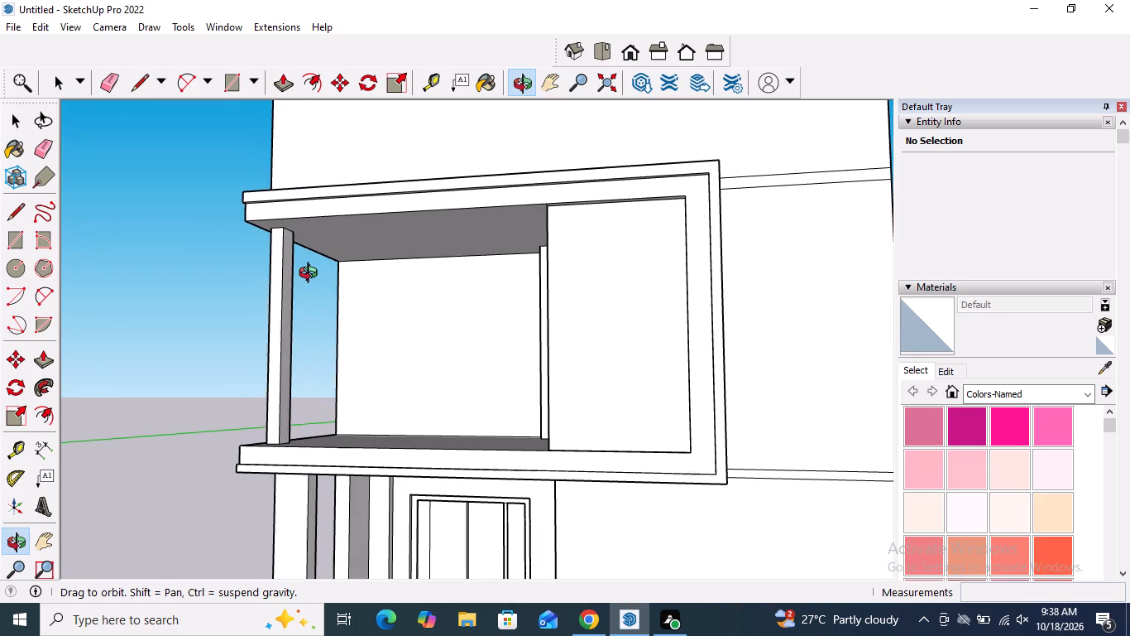
pyautogui.moveTo(312, 275); pyautogui.dragTo(313, 275, button='middle')
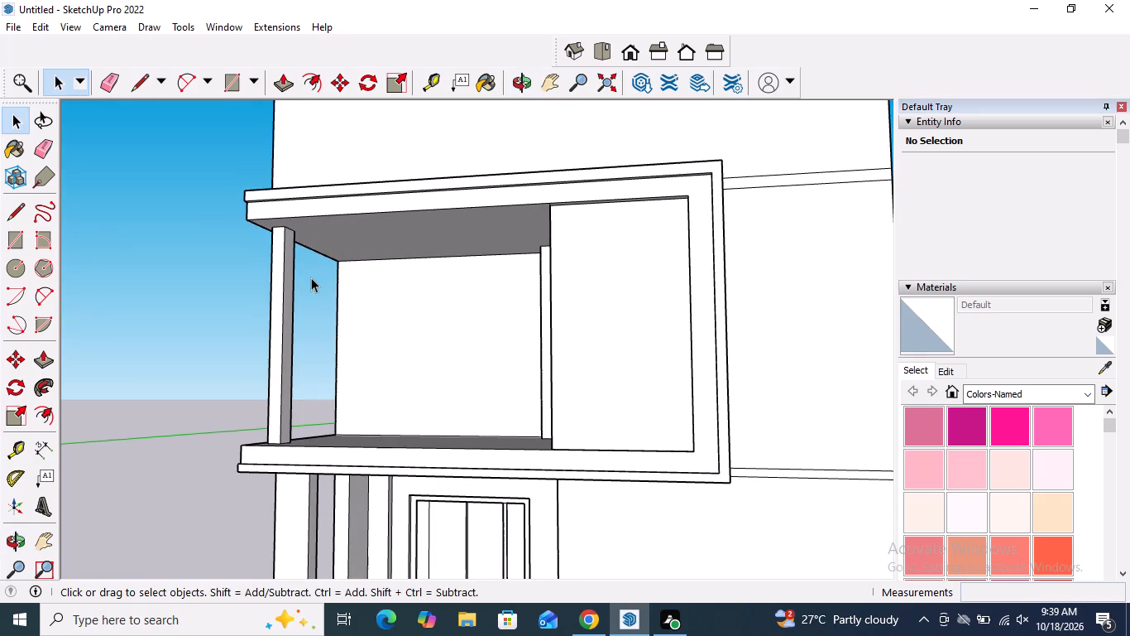
pyautogui.click(14, 212)
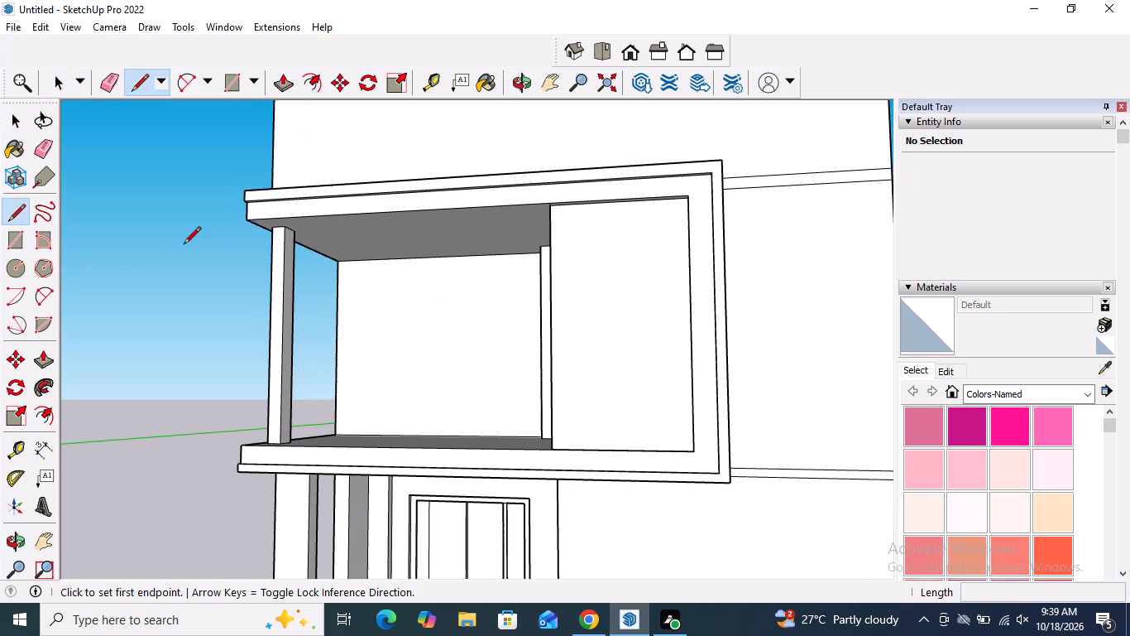
pyautogui.scroll(6, 399, 229)
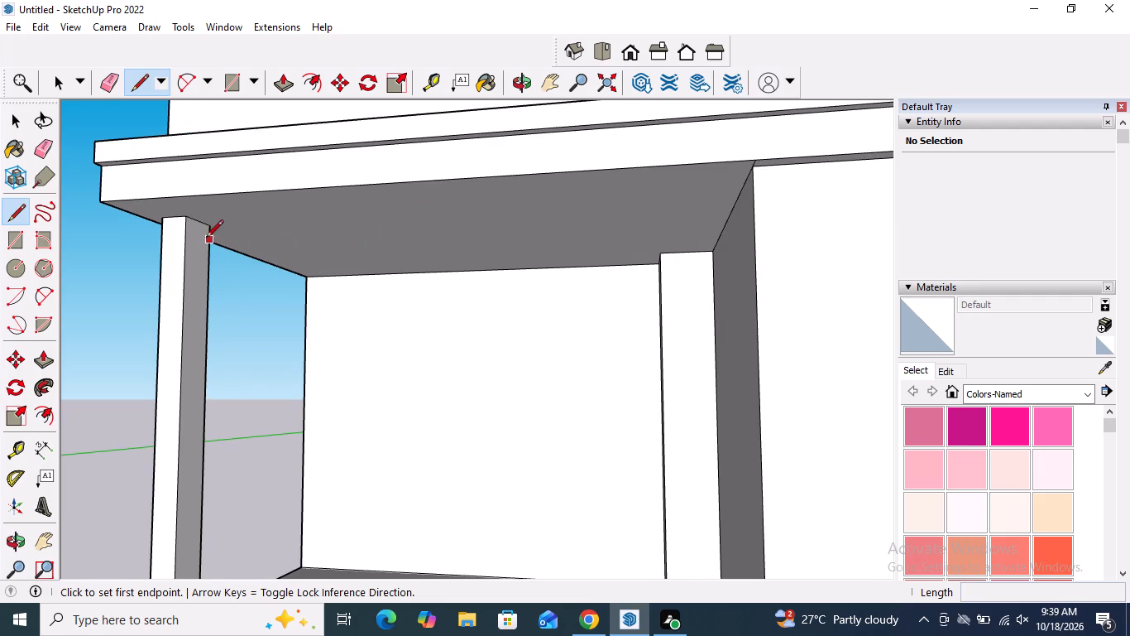
pyautogui.moveTo(206, 229); pyautogui.dragTo(219, 230)
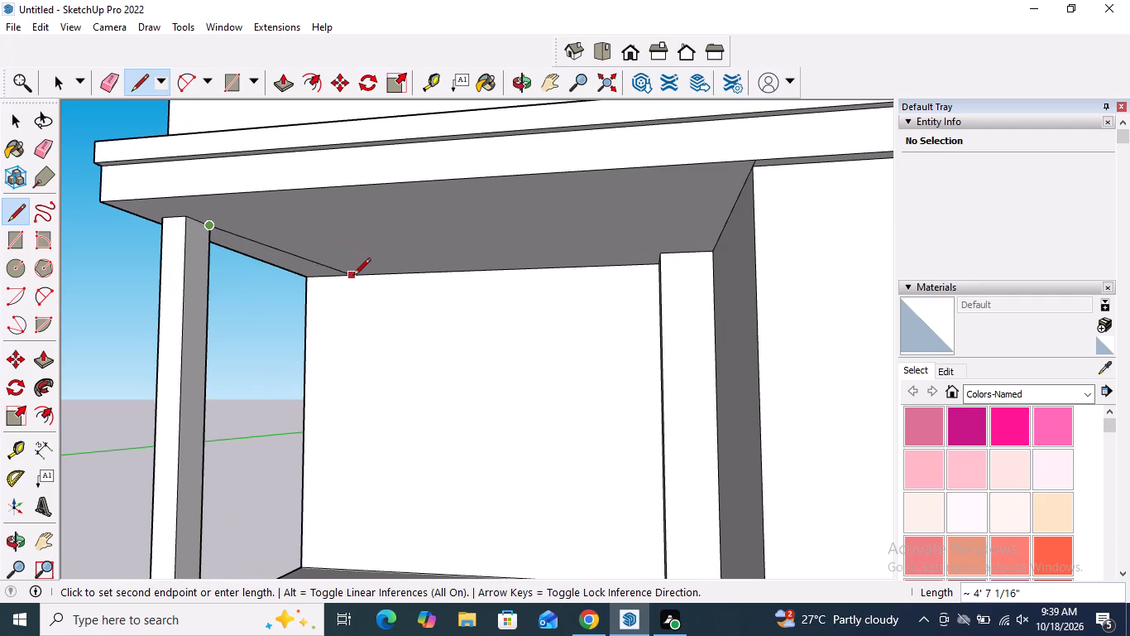
pyautogui.click(328, 277)
pyautogui.press('space')
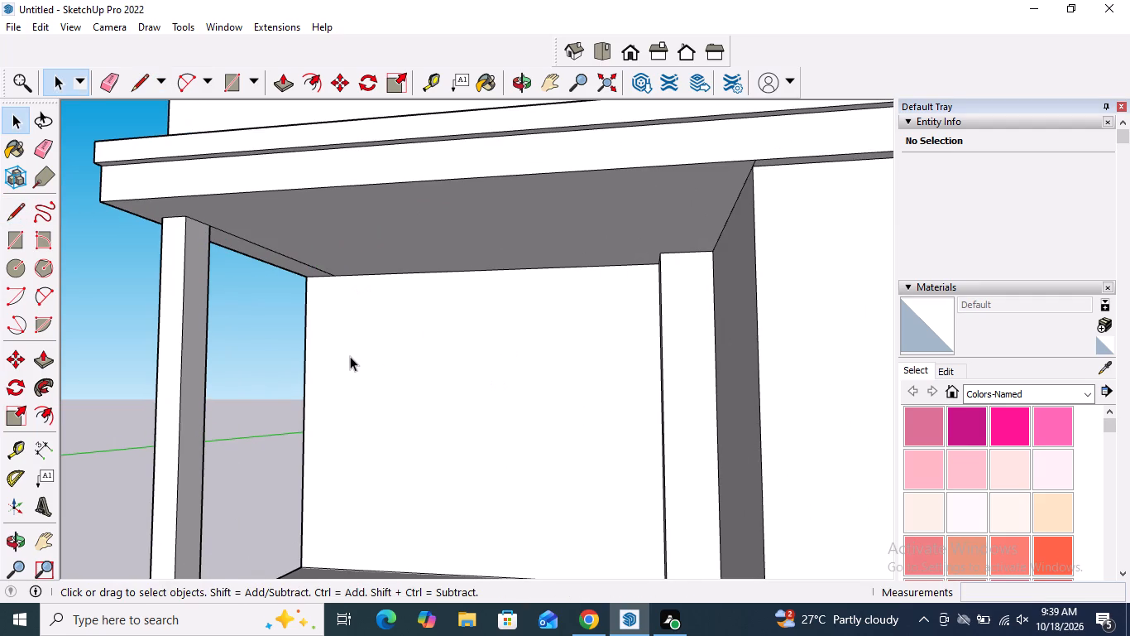
# Draw a second ceiling line about 4' 6 7/8" long, from the post's outer top corner to the recess wall, parallel to the existing line.
pyautogui.scroll(-7, 349, 355)
pyautogui.moveTo(360, 357); pyautogui.dragTo(809, 341, button='middle')
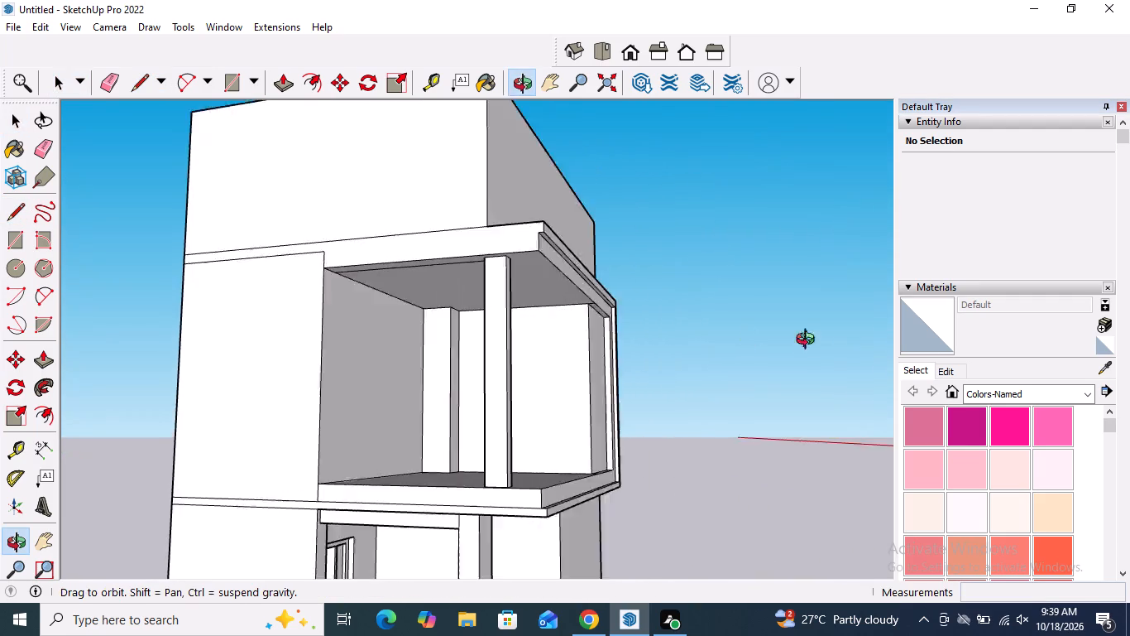
pyautogui.moveTo(809, 341); pyautogui.dragTo(945, 340, button='middle')
pyautogui.scroll(4, 590, 338)
pyautogui.scroll(-3, 600, 368)
pyautogui.moveTo(607, 388); pyautogui.dragTo(610, 364, button='middle')
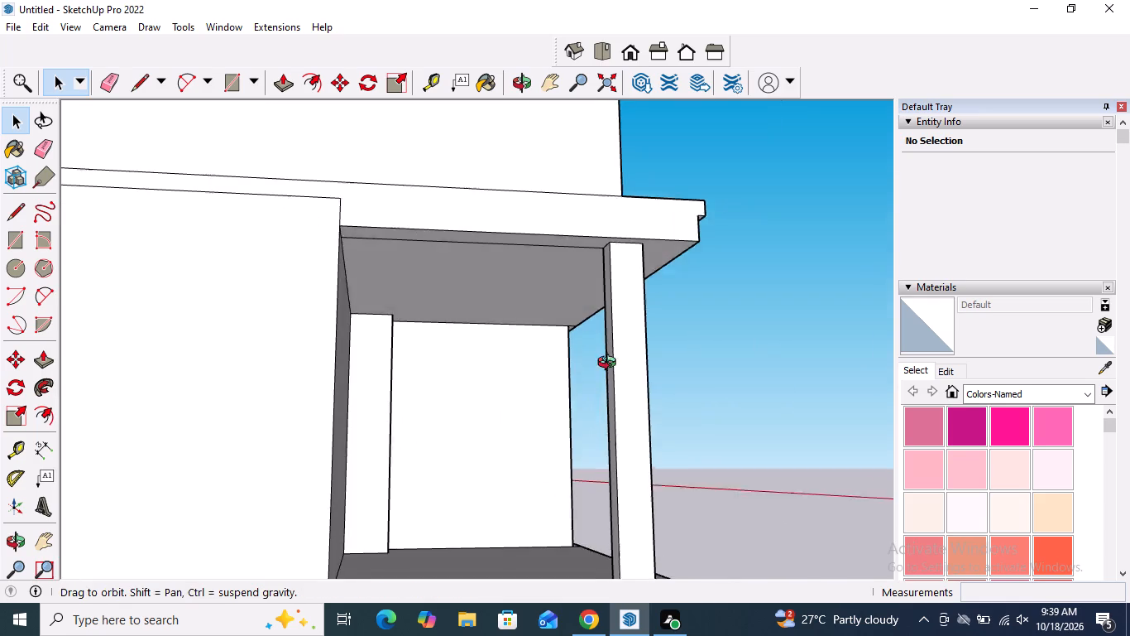
pyautogui.moveTo(610, 364); pyautogui.dragTo(617, 342, button='middle')
pyautogui.click(21, 214)
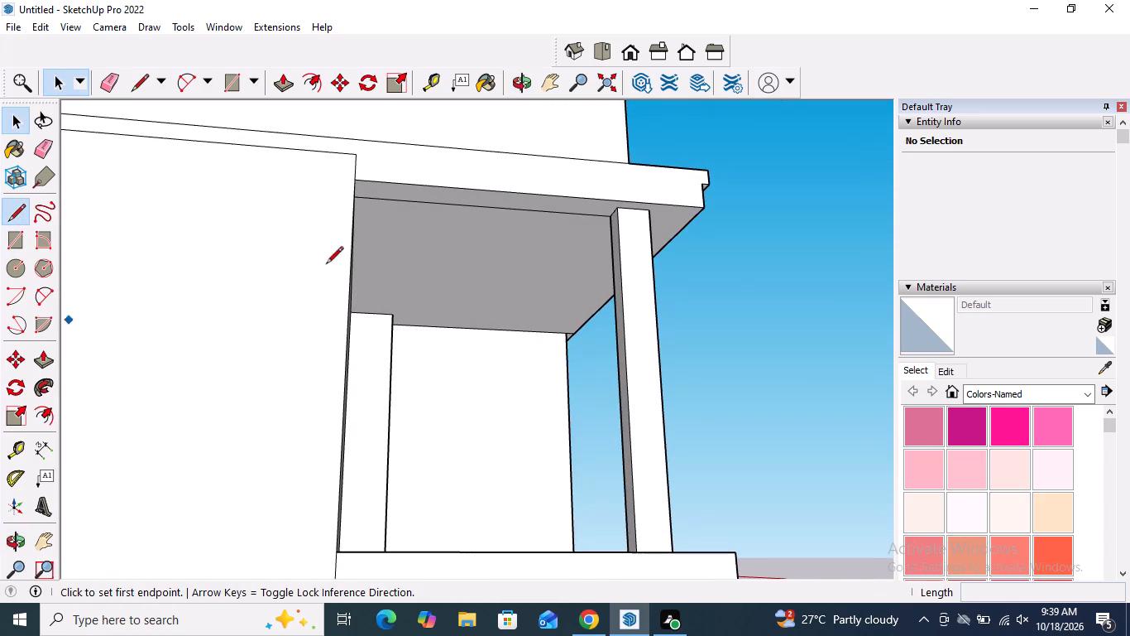
pyautogui.click(620, 211)
pyautogui.moveTo(484, 234); pyautogui.dragTo(470, 232, button='middle')
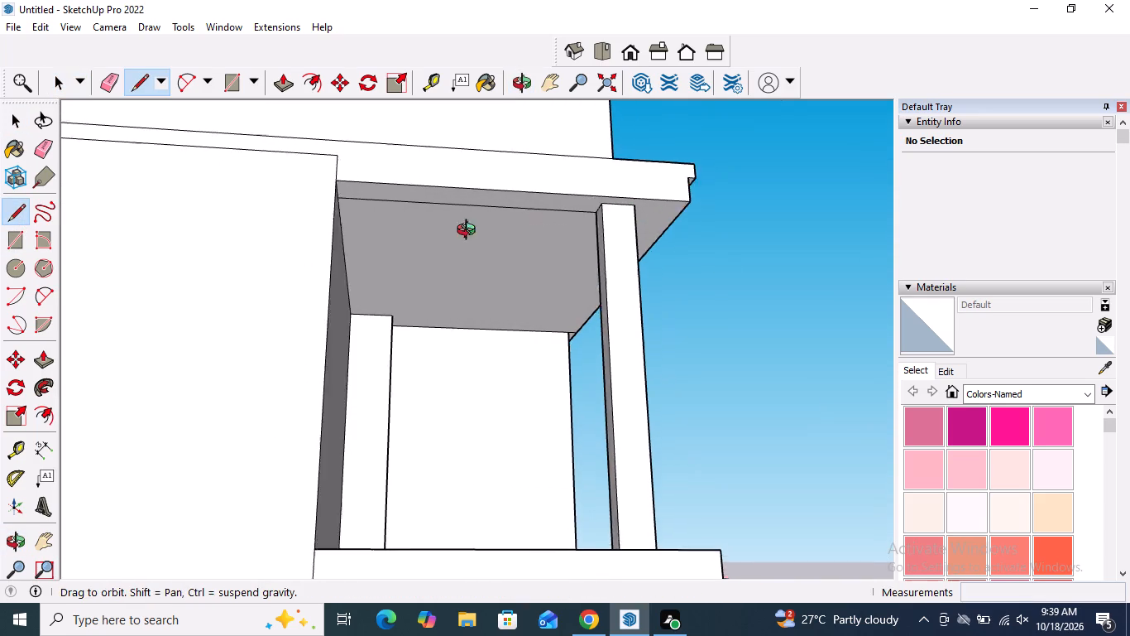
pyautogui.moveTo(470, 232); pyautogui.dragTo(381, 189, button='middle')
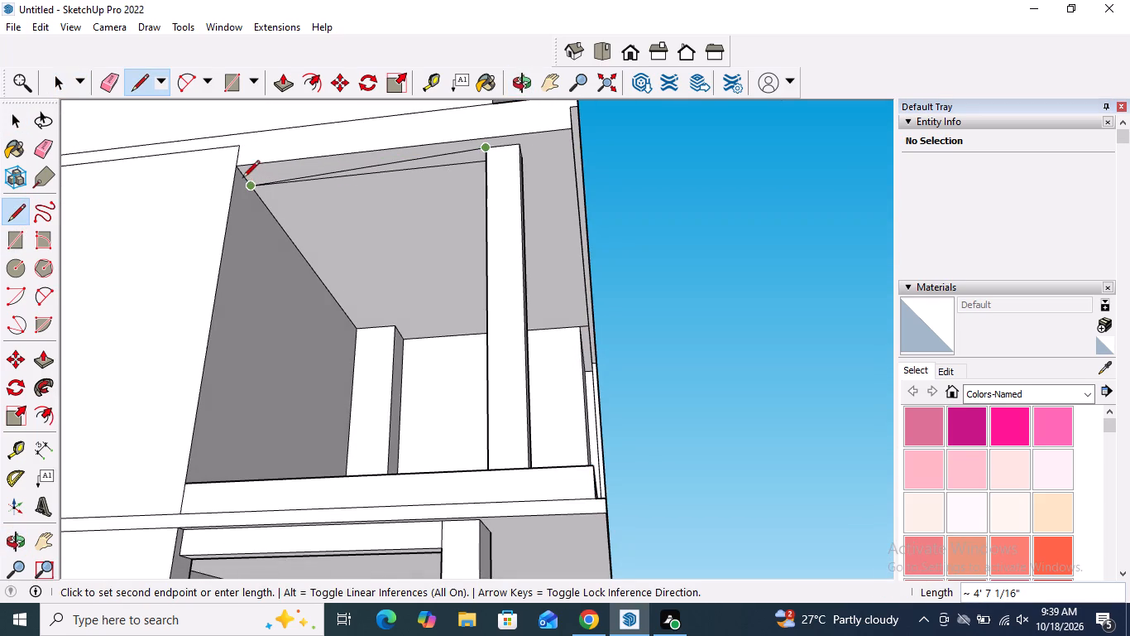
pyautogui.scroll(2, 247, 173)
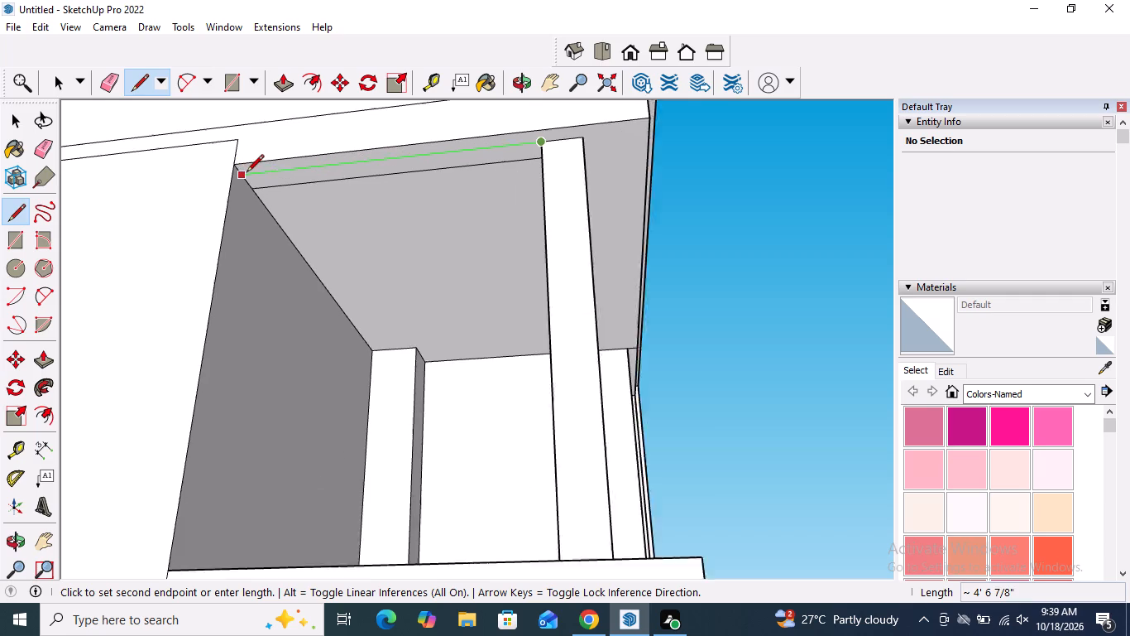
pyautogui.scroll(2, 247, 173)
pyautogui.click(246, 174)
pyautogui.press('space')
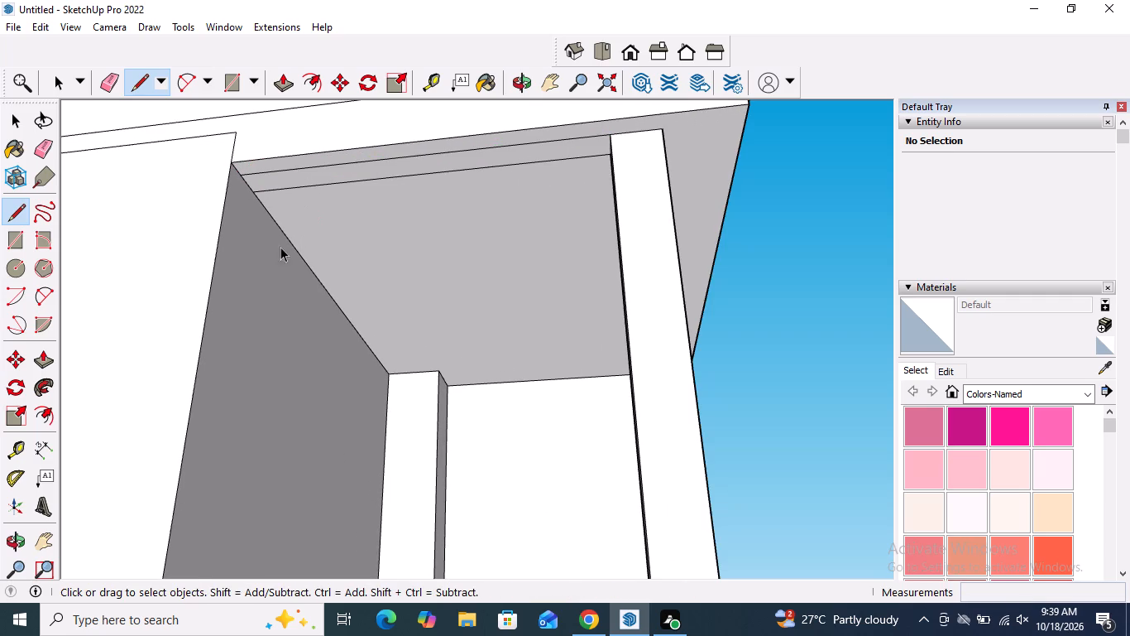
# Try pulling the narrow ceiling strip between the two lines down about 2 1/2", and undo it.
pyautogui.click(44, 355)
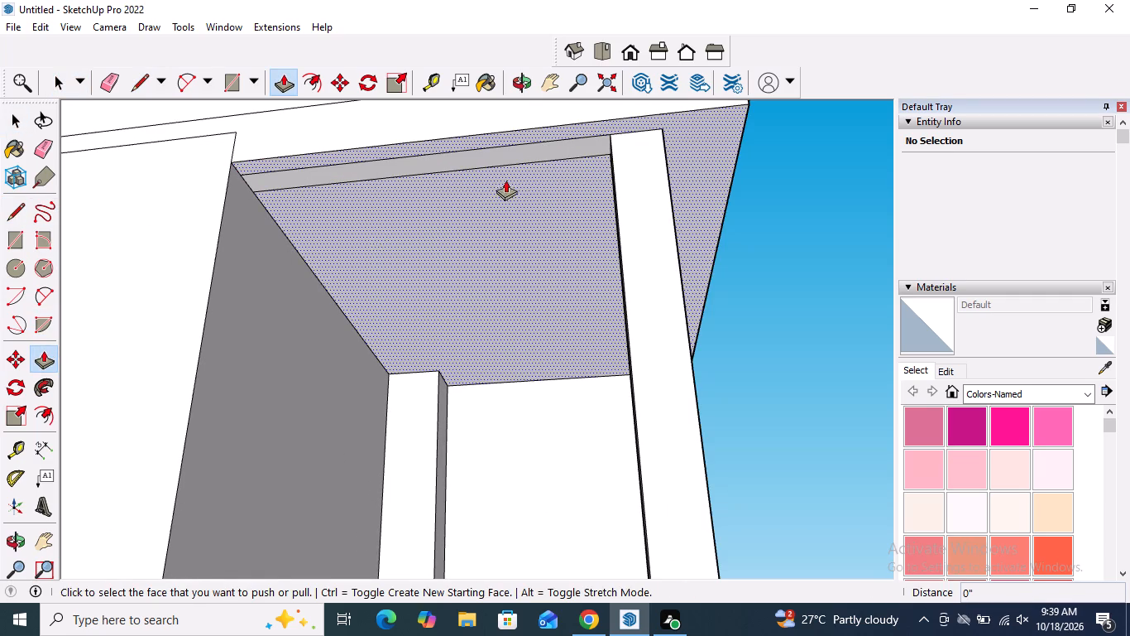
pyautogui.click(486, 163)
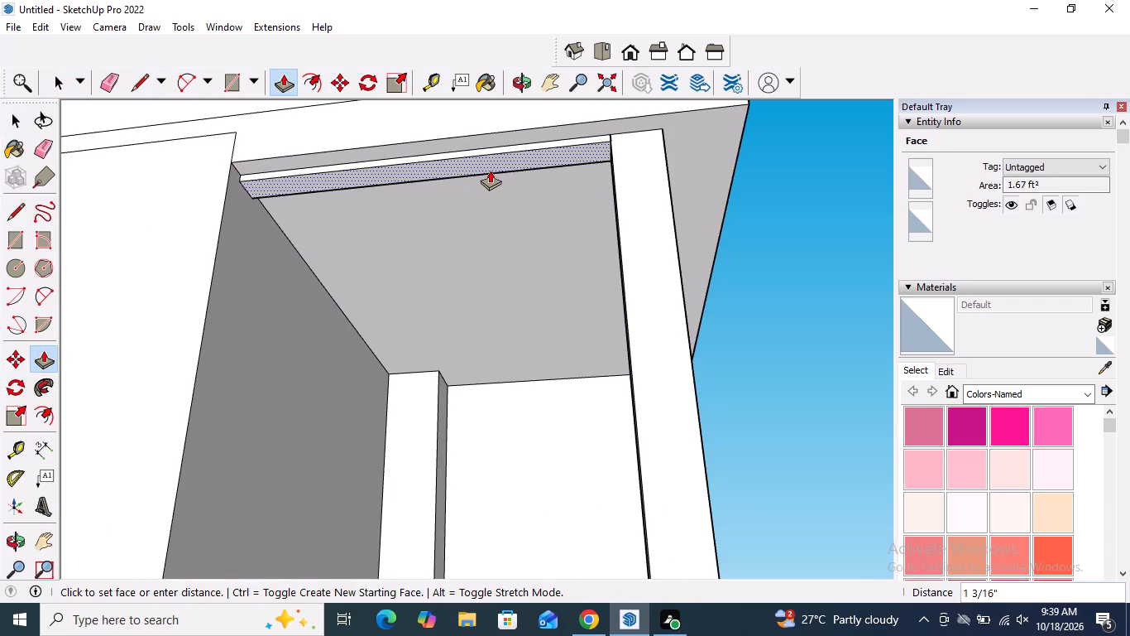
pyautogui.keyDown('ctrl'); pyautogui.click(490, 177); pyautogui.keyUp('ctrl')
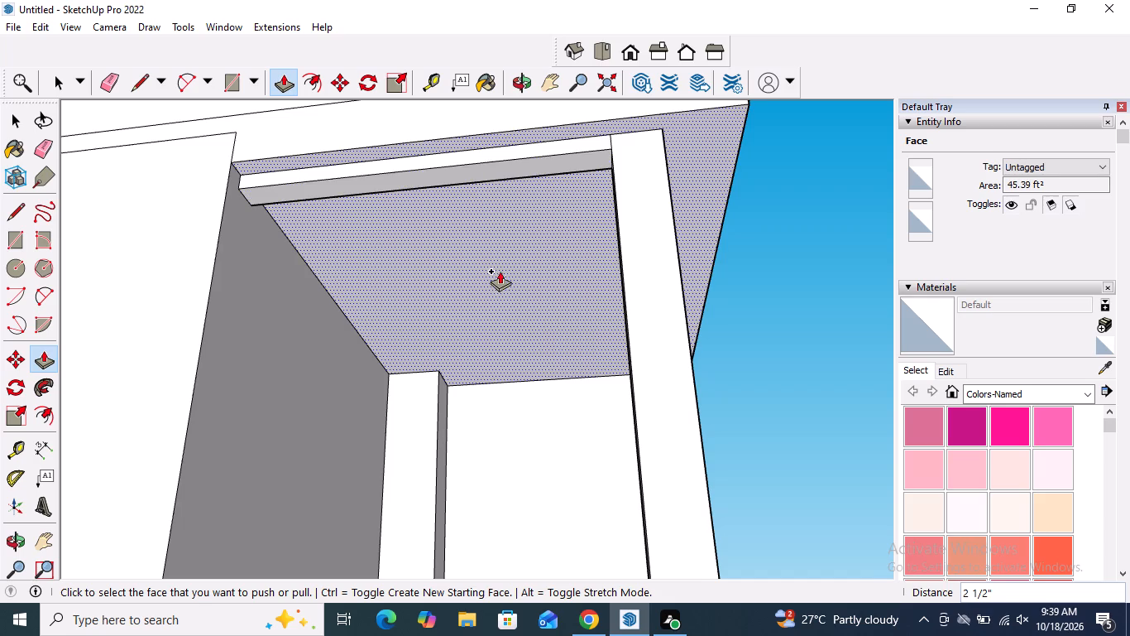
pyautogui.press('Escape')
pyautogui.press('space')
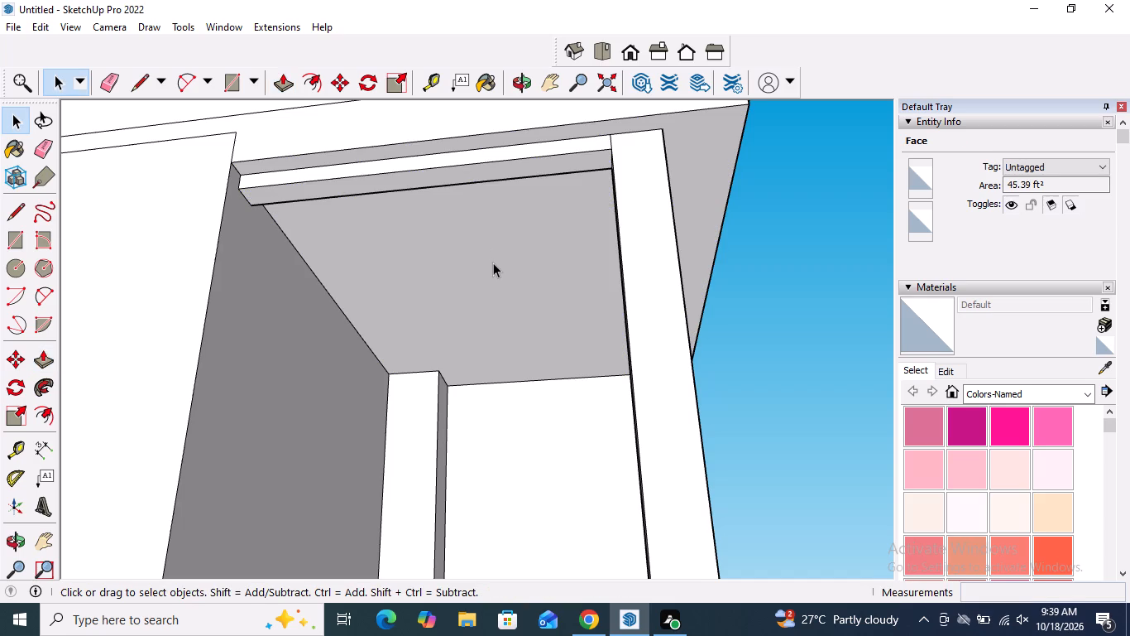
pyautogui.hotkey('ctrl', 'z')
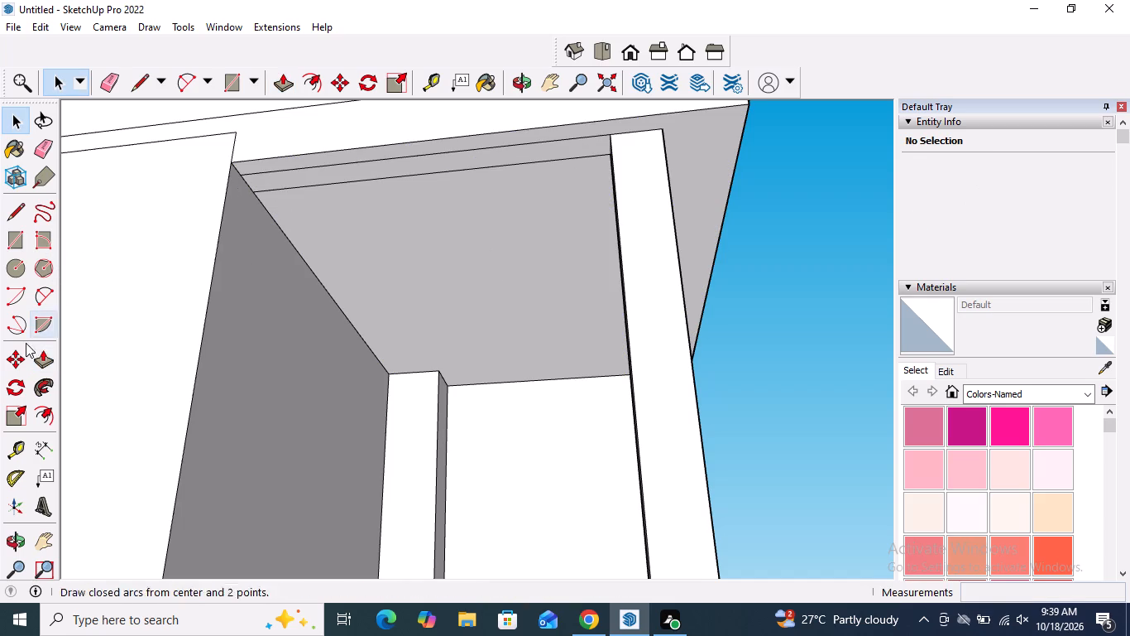
# Pull the narrow ceiling strip between the post and the recess wall down about 5 1/4" as a beam.
pyautogui.moveTo(44, 357); pyautogui.dragTo(65, 347)
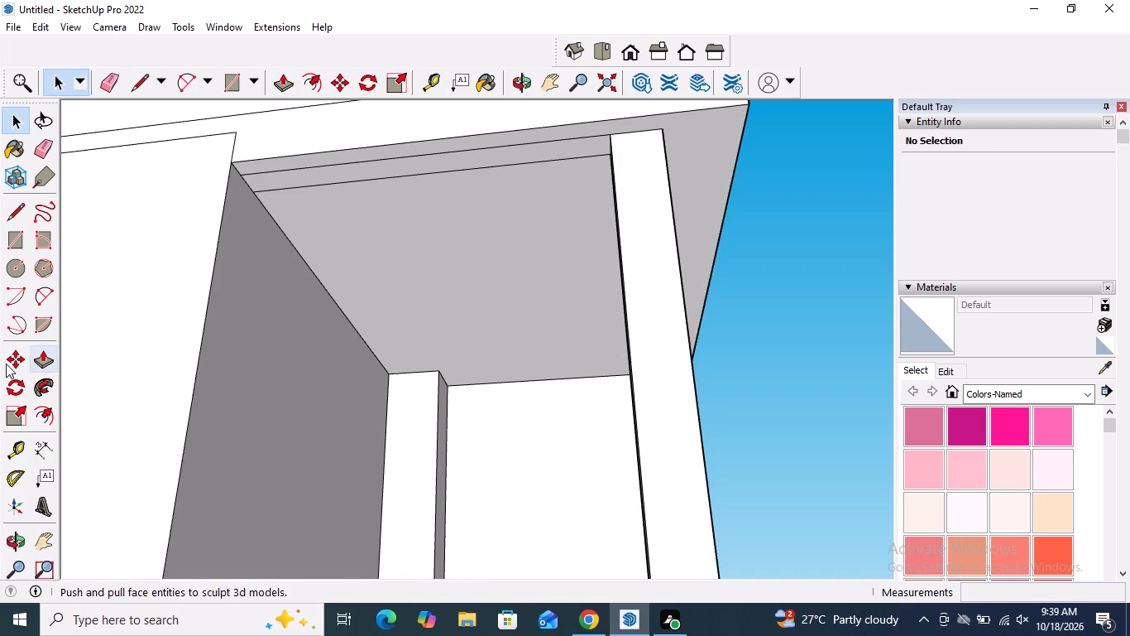
pyautogui.click(50, 362)
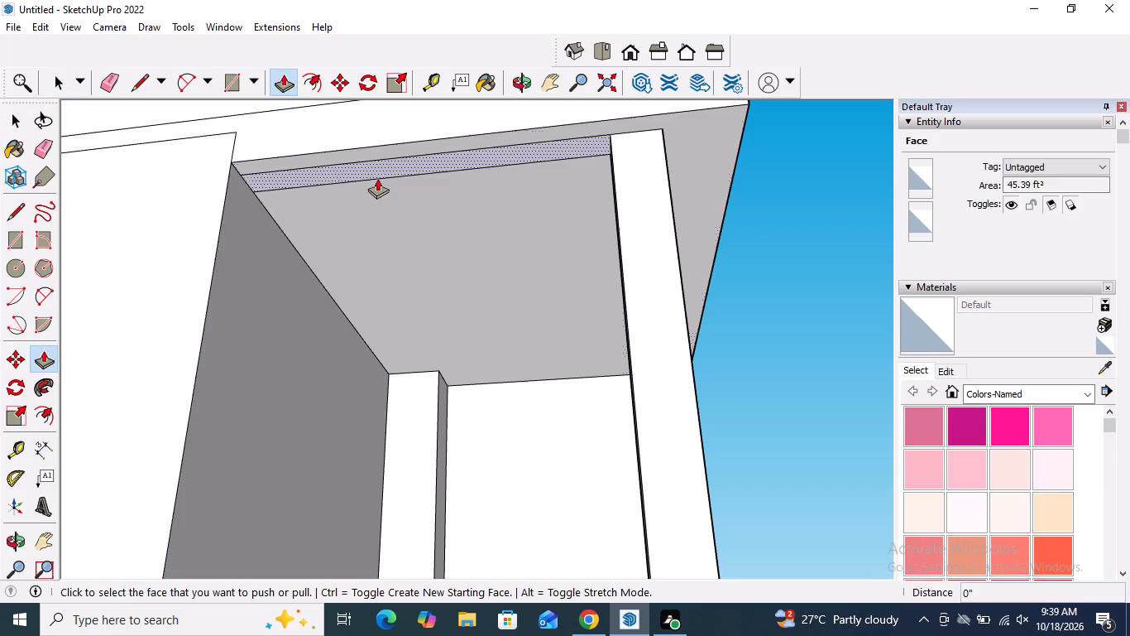
pyautogui.click(379, 171)
pyautogui.click(382, 200)
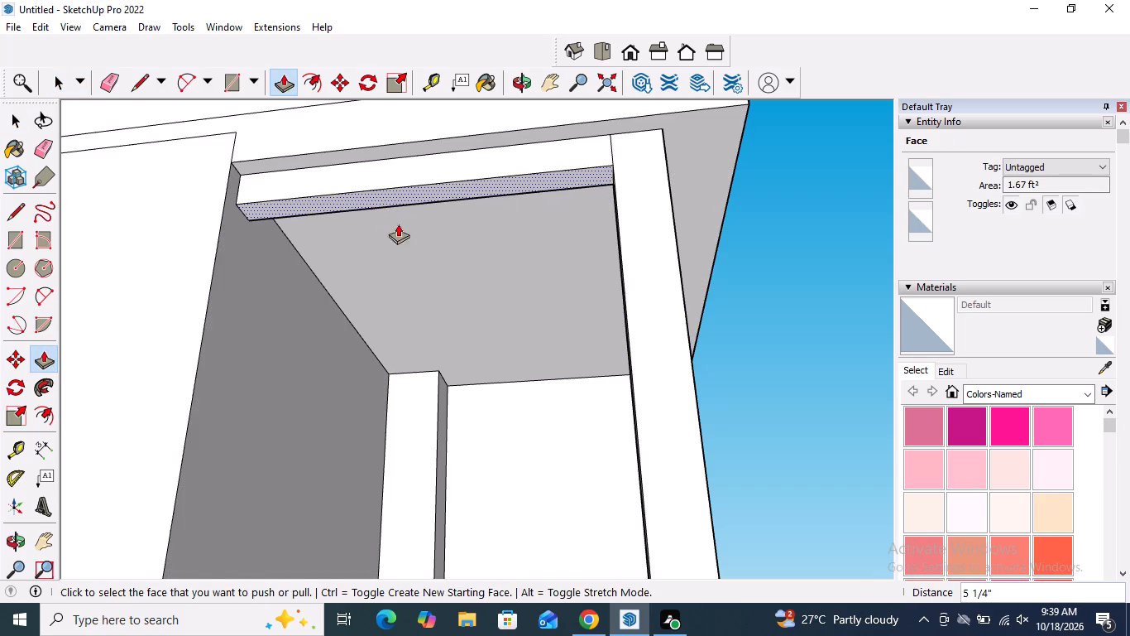
pyautogui.press('space')
# Examine the balcony recess with its corner post and ceiling beam from the building's front.
pyautogui.scroll(-11, 392, 327)
pyautogui.moveTo(505, 323); pyautogui.dragTo(165, 355, button='middle')
pyautogui.moveTo(432, 373); pyautogui.dragTo(241, 436, button='middle')
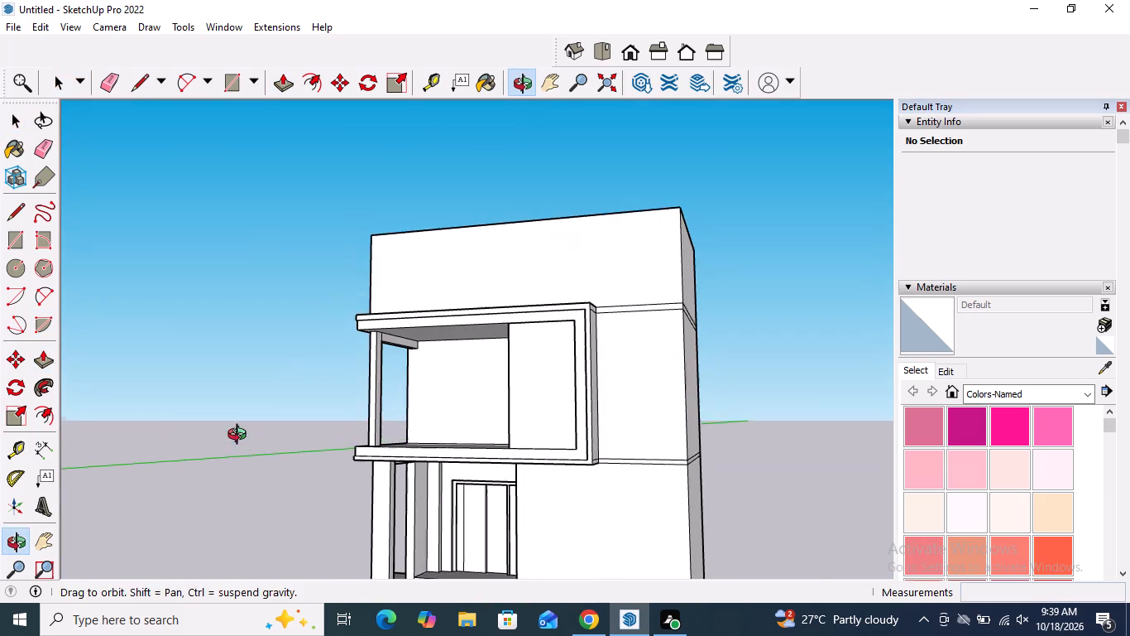
pyautogui.moveTo(241, 436); pyautogui.dragTo(241, 438, button='middle')
pyautogui.scroll(4, 443, 364)
pyautogui.moveTo(448, 373); pyautogui.dragTo(515, 421, button='middle')
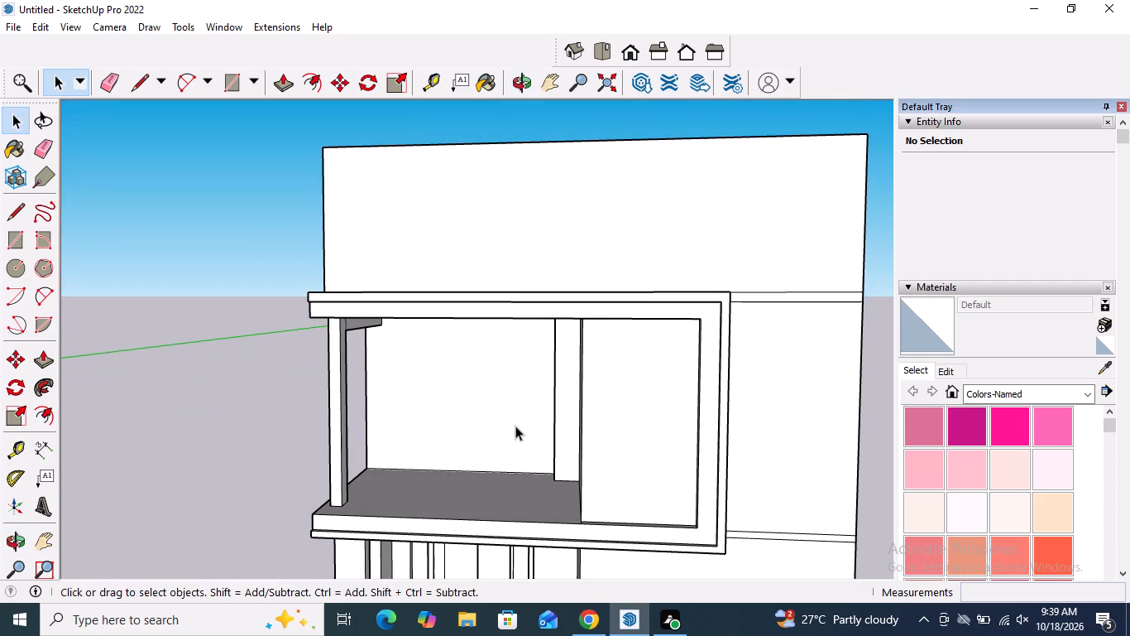
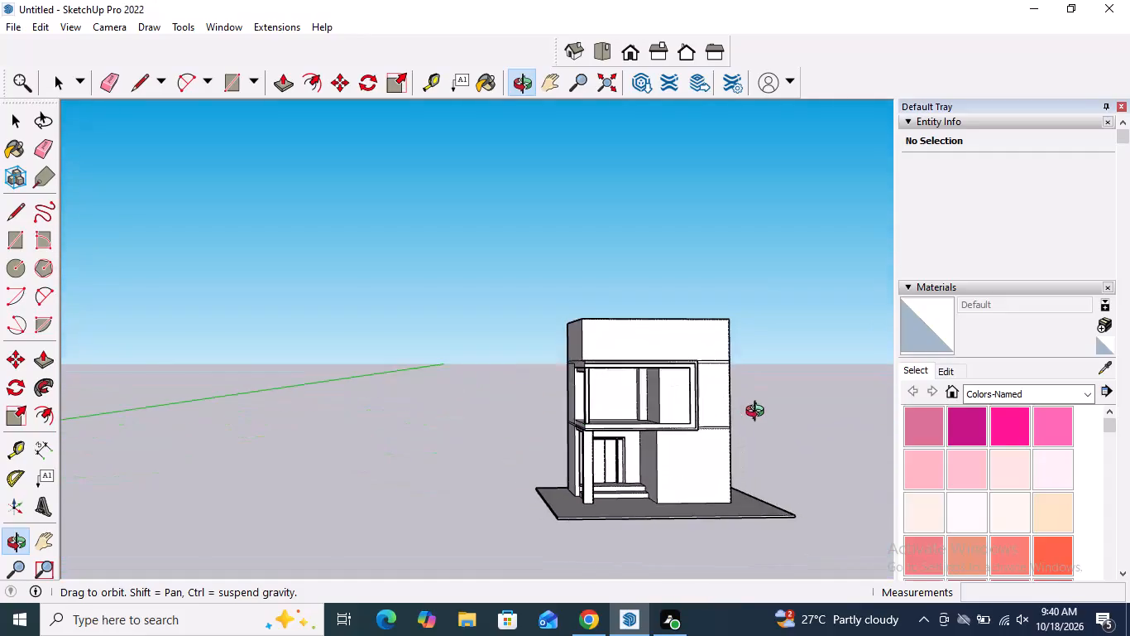
# Pull the balcony corner post's inner side face about 3 5/16" inward to widen the post.
pyautogui.scroll(9, 565, 380)
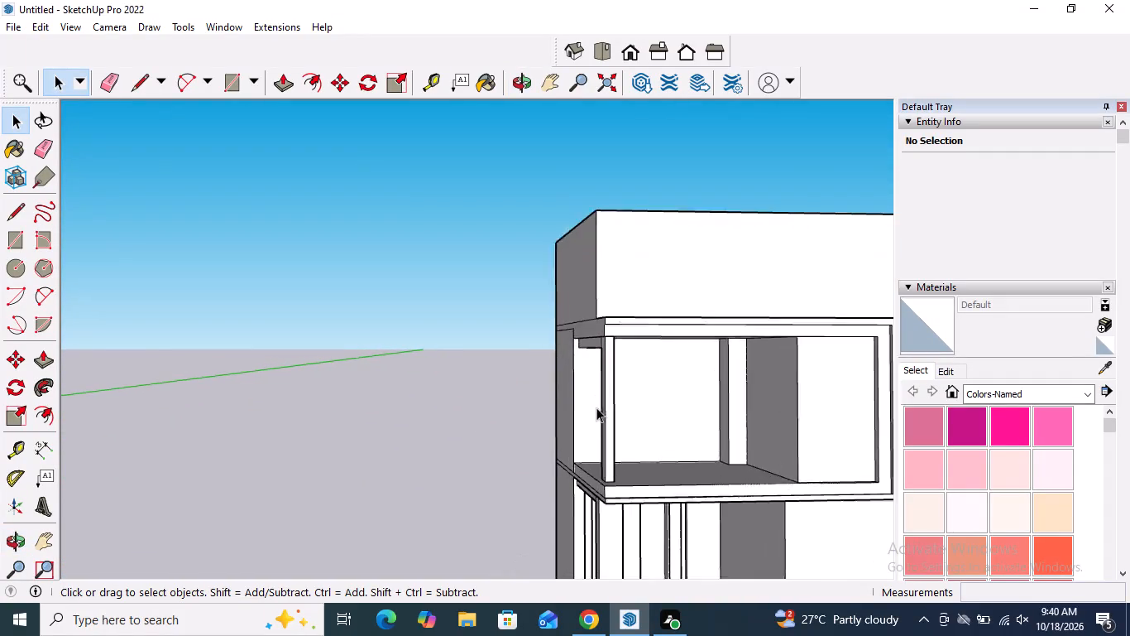
pyautogui.scroll(1, 596, 407)
pyautogui.scroll(-11, 626, 310)
pyautogui.moveTo(644, 335); pyautogui.dragTo(445, 338, button='middle')
pyautogui.scroll(4, 582, 334)
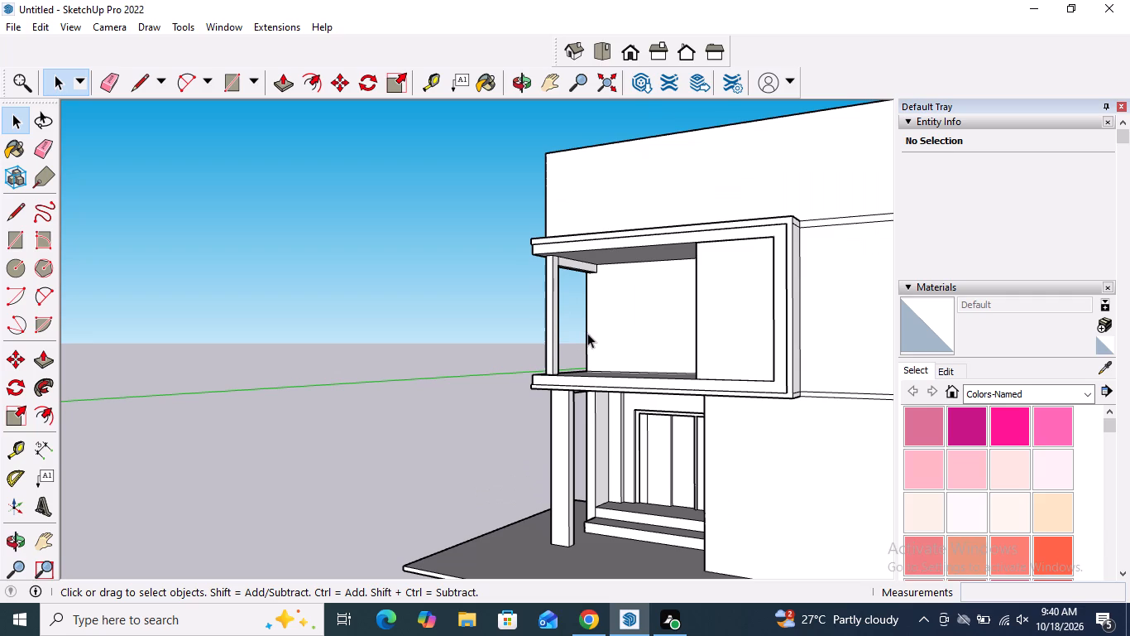
pyautogui.moveTo(593, 331); pyautogui.dragTo(620, 357, button='middle')
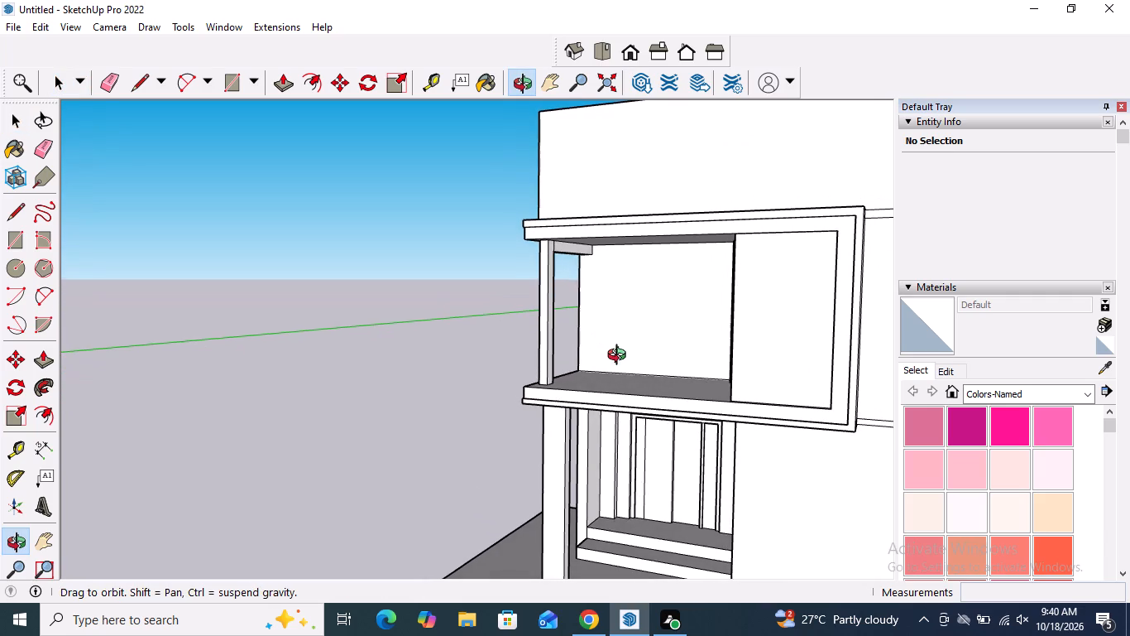
pyautogui.moveTo(620, 357); pyautogui.dragTo(620, 359, button='middle')
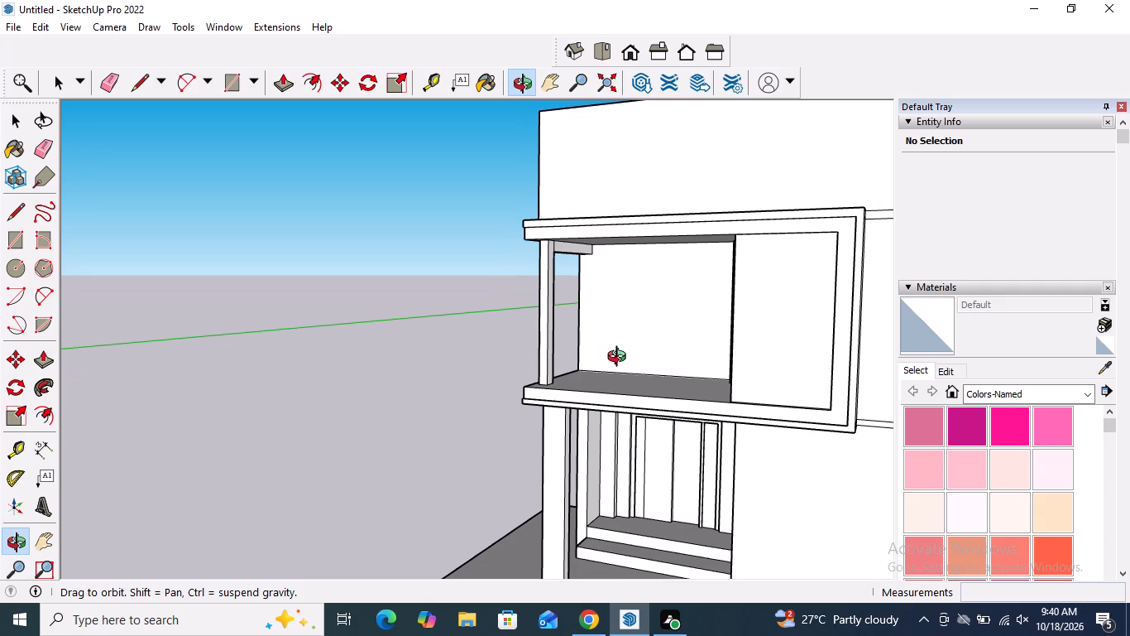
pyautogui.moveTo(620, 359); pyautogui.dragTo(873, 402, button='middle')
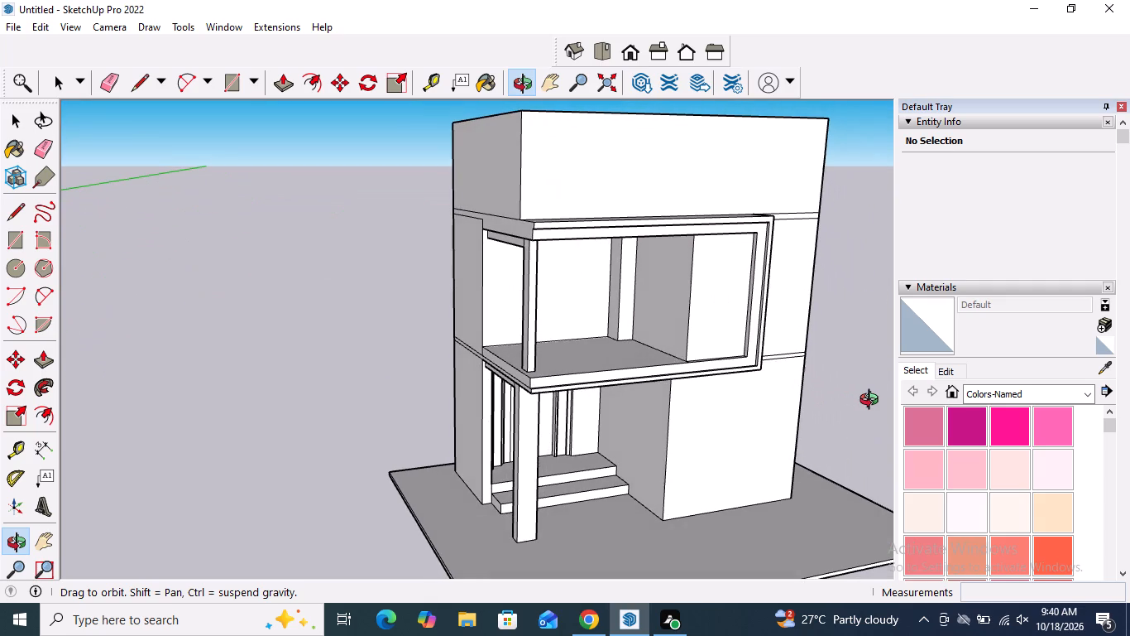
pyautogui.moveTo(873, 402); pyautogui.dragTo(873, 403, button='middle')
pyautogui.scroll(1, 873, 403)
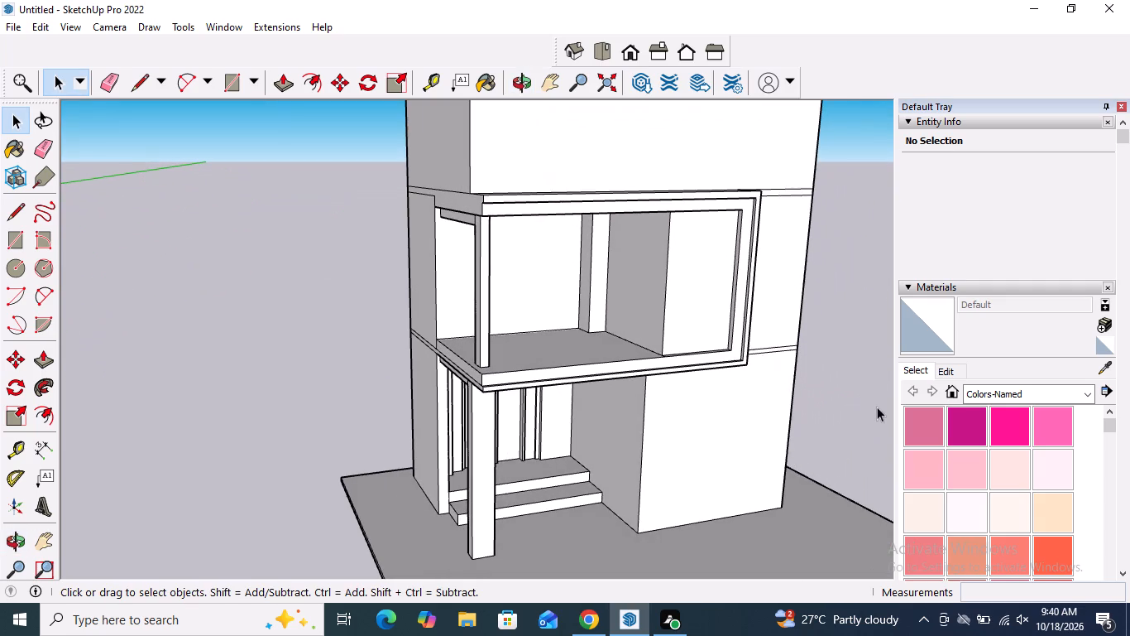
pyautogui.scroll(4, 541, 241)
pyautogui.scroll(3, 455, 223)
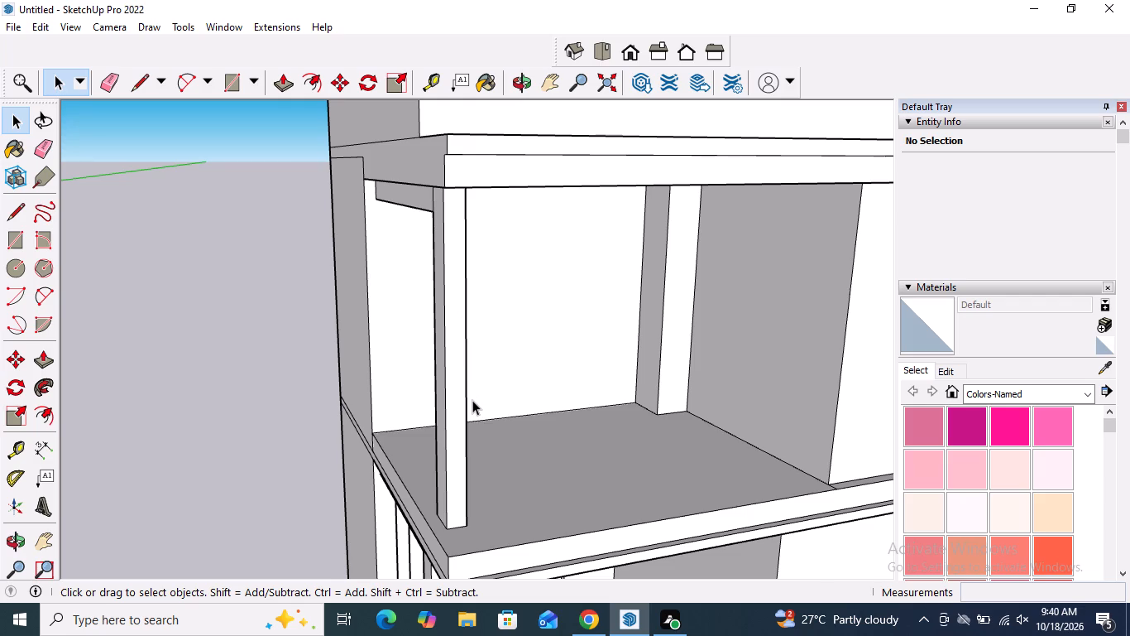
pyautogui.scroll(1, 473, 400)
pyautogui.moveTo(473, 397); pyautogui.dragTo(329, 376, button='middle')
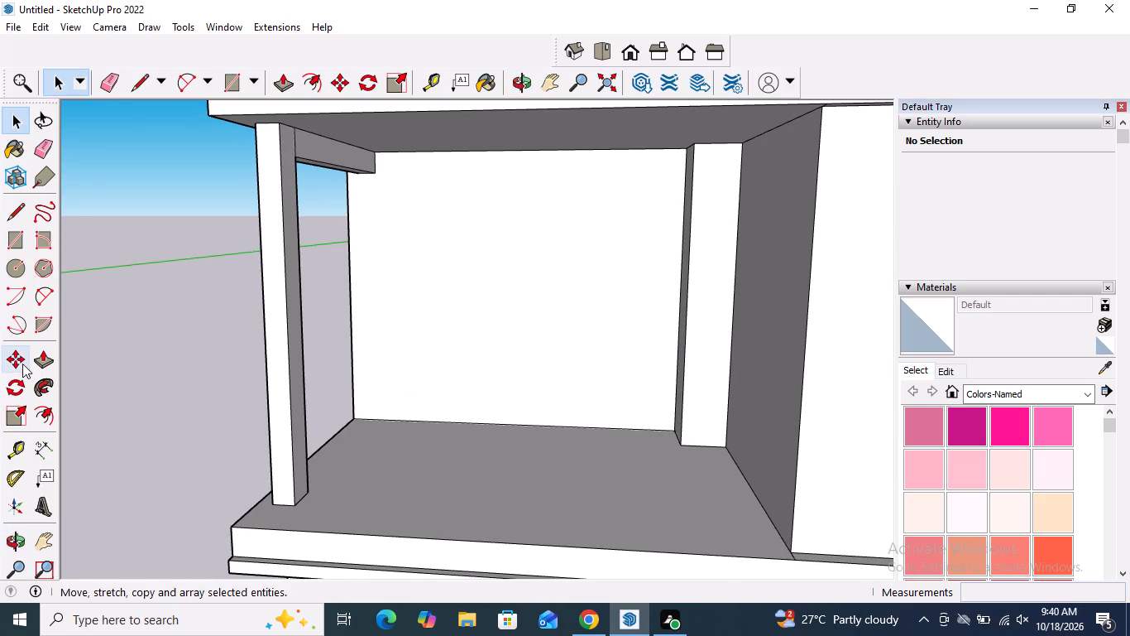
pyautogui.click(40, 358)
pyautogui.click(298, 390)
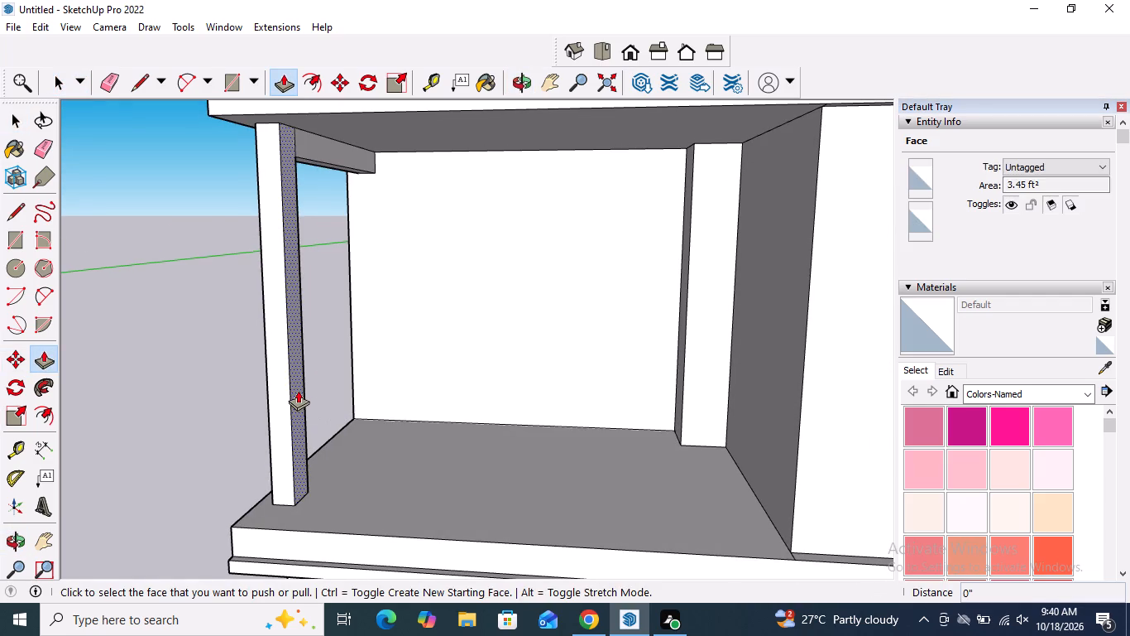
pyautogui.click(314, 394)
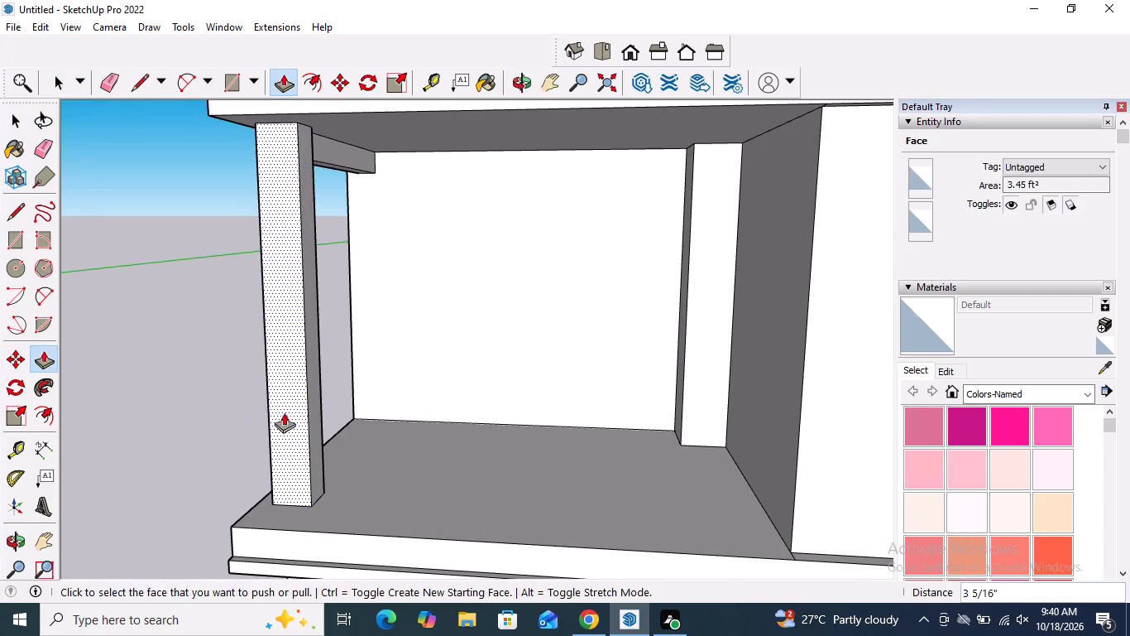
# Push the corner post's outer side face inward, on the open side of the balcony.
pyautogui.moveTo(293, 412); pyautogui.dragTo(606, 416, button='middle')
pyautogui.click(556, 422)
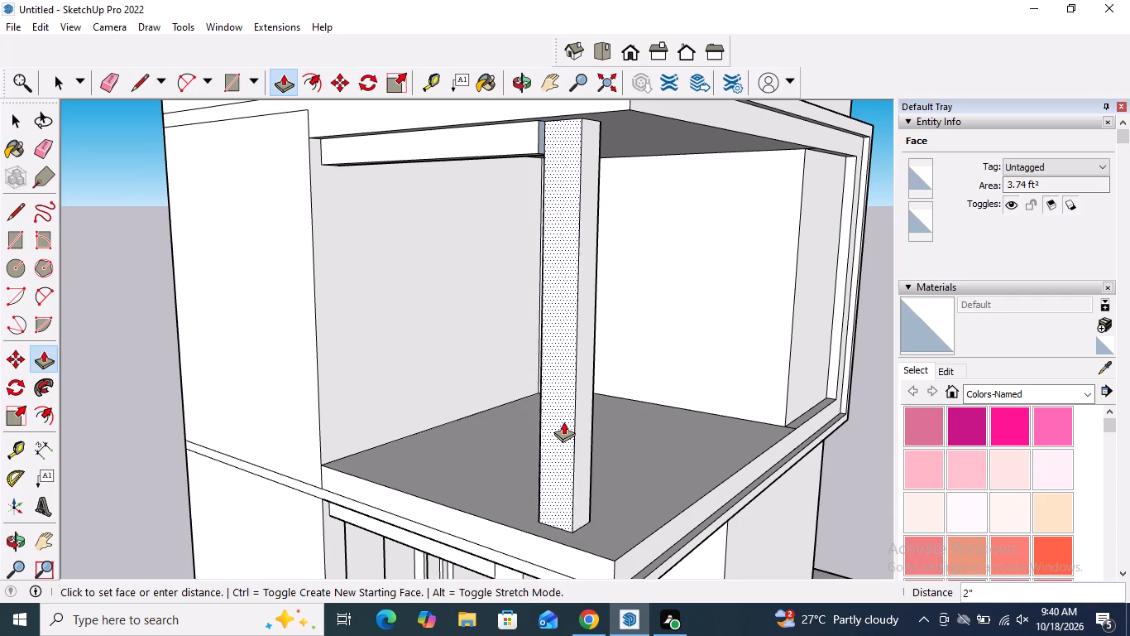
pyautogui.click(567, 419)
# Push the outer face of the ceiling beam beside the corner post inward about 3 7/16".
pyautogui.click(503, 138)
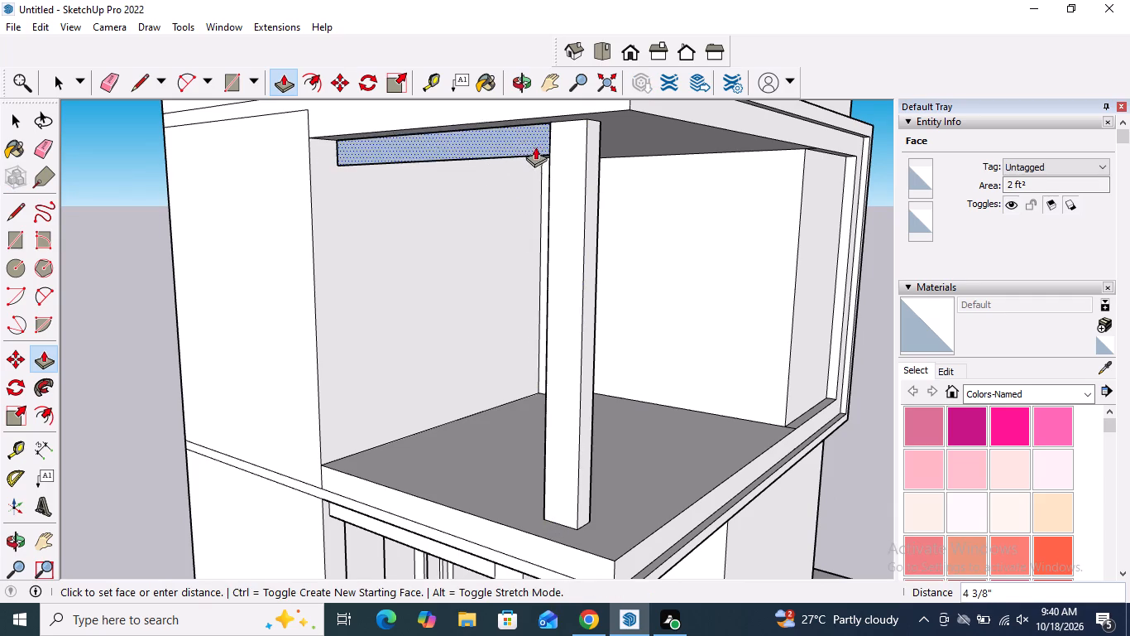
pyautogui.click(560, 166)
pyautogui.scroll(-2, 545, 210)
pyautogui.moveTo(607, 282); pyautogui.dragTo(352, 254, button='middle')
pyautogui.scroll(-1, 607, 282)
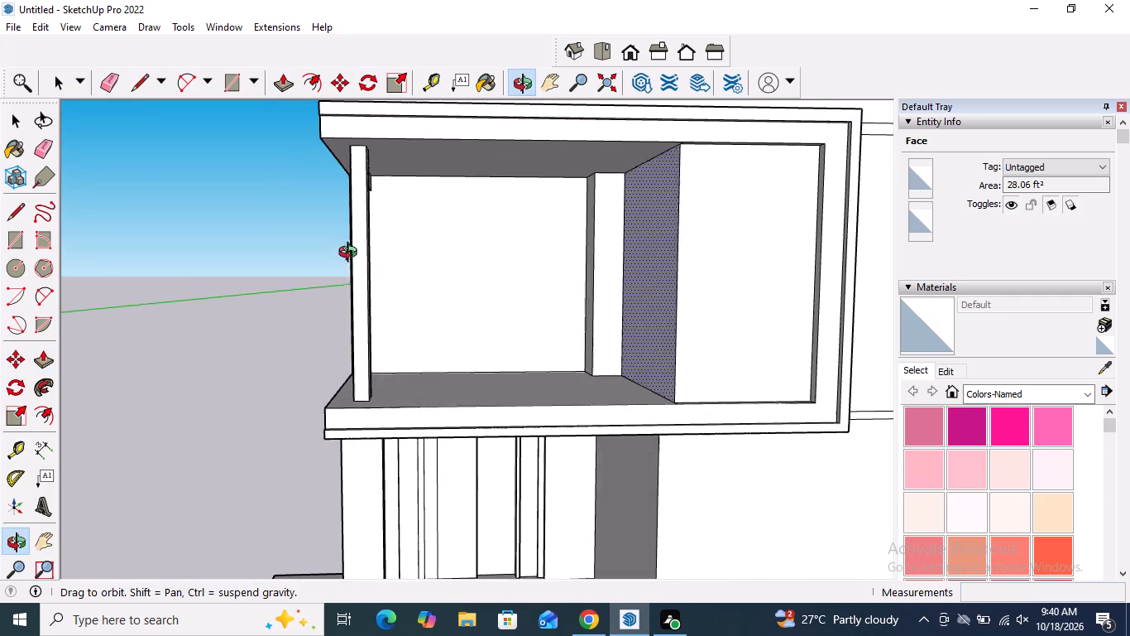
pyautogui.moveTo(352, 254); pyautogui.dragTo(351, 254, button='middle')
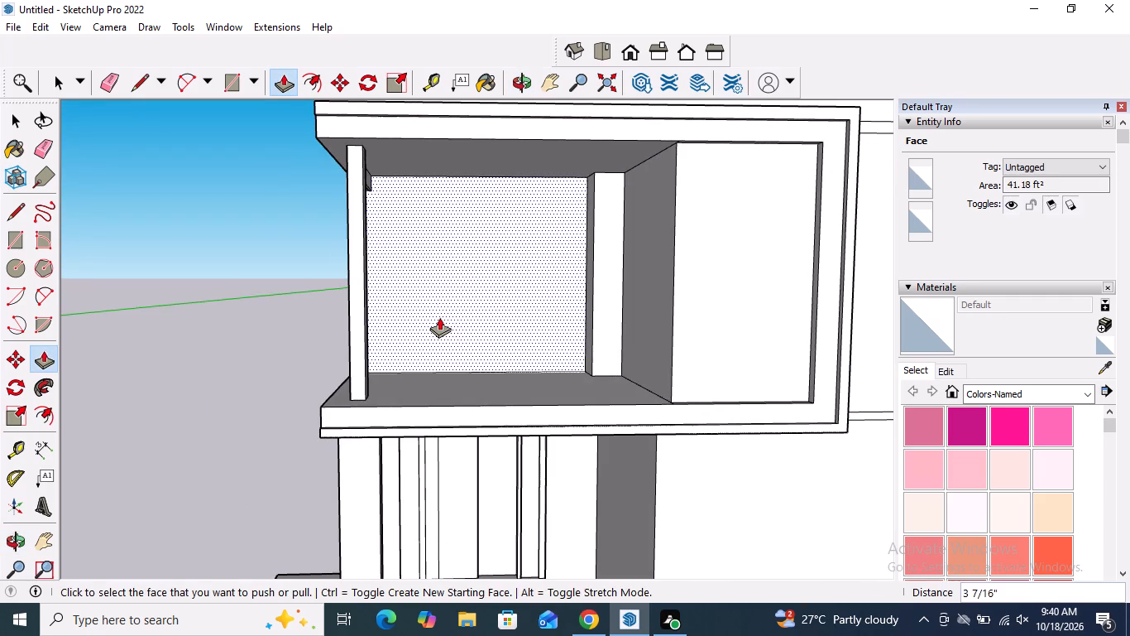
pyautogui.press('space')
# Pull the ceiling beam's inner face about 1 11/16" toward the inside of the recess.
pyautogui.scroll(-2, 445, 297)
pyautogui.moveTo(447, 316); pyautogui.dragTo(447, 315, button='middle')
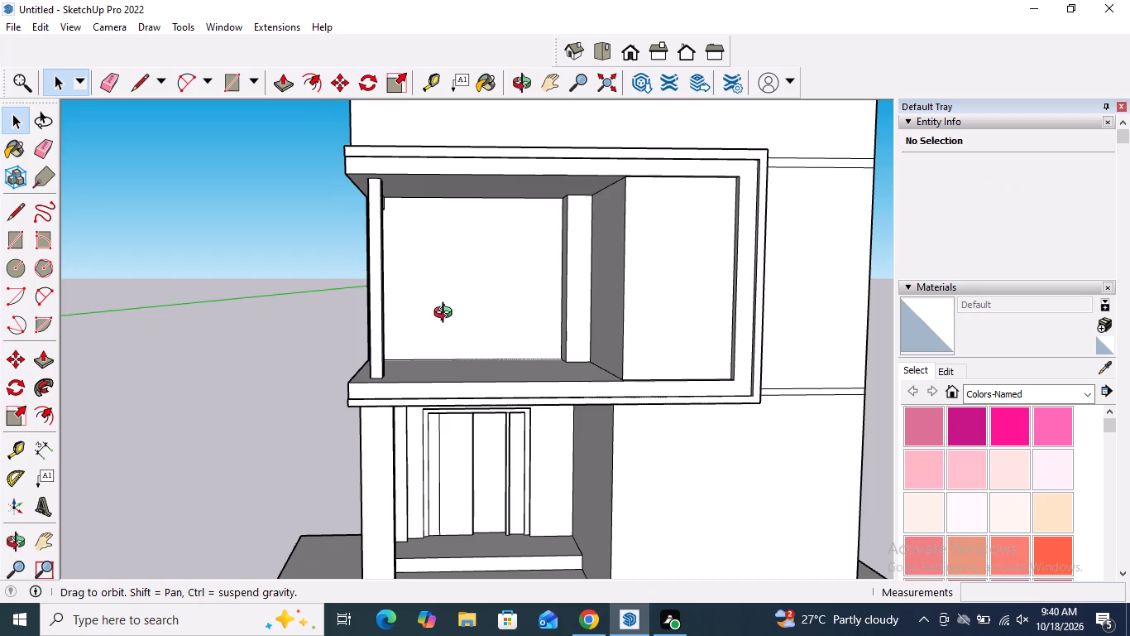
pyautogui.moveTo(447, 315); pyautogui.dragTo(438, 294, button='middle')
pyautogui.scroll(3, 438, 296)
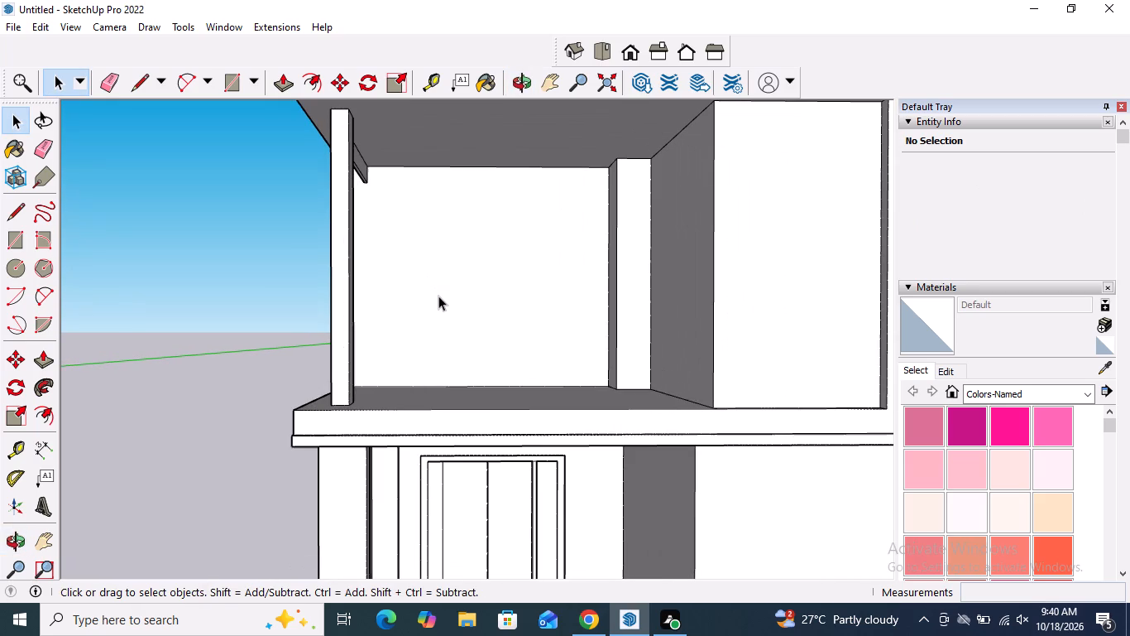
pyautogui.moveTo(437, 291); pyautogui.dragTo(434, 291, button='middle')
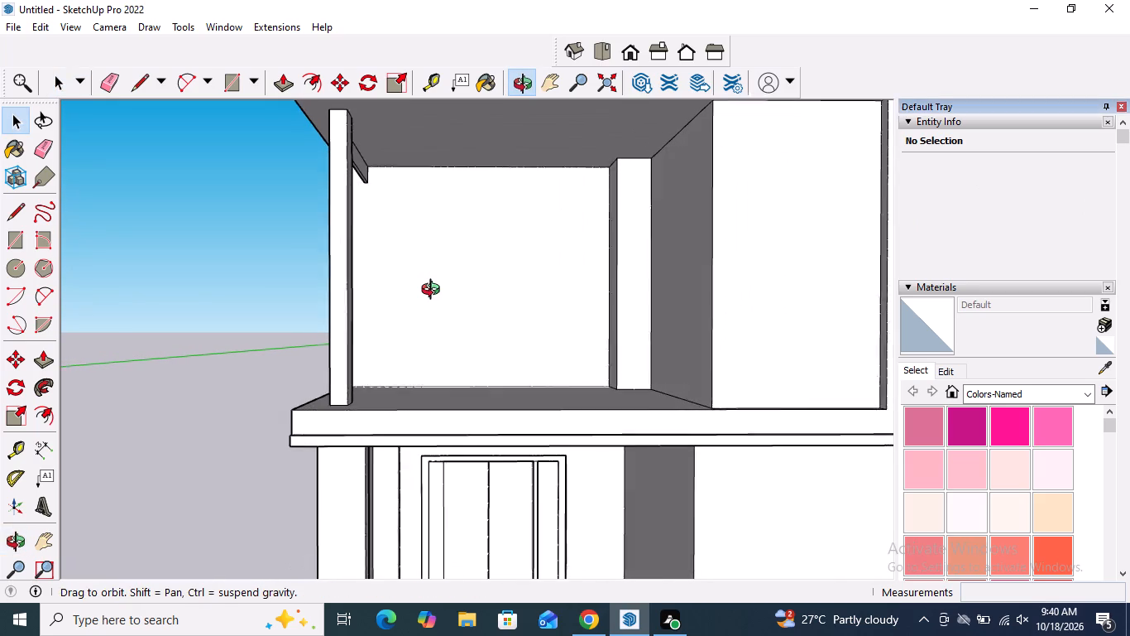
pyautogui.moveTo(434, 291); pyautogui.dragTo(411, 296, button='middle')
pyautogui.scroll(3, 376, 179)
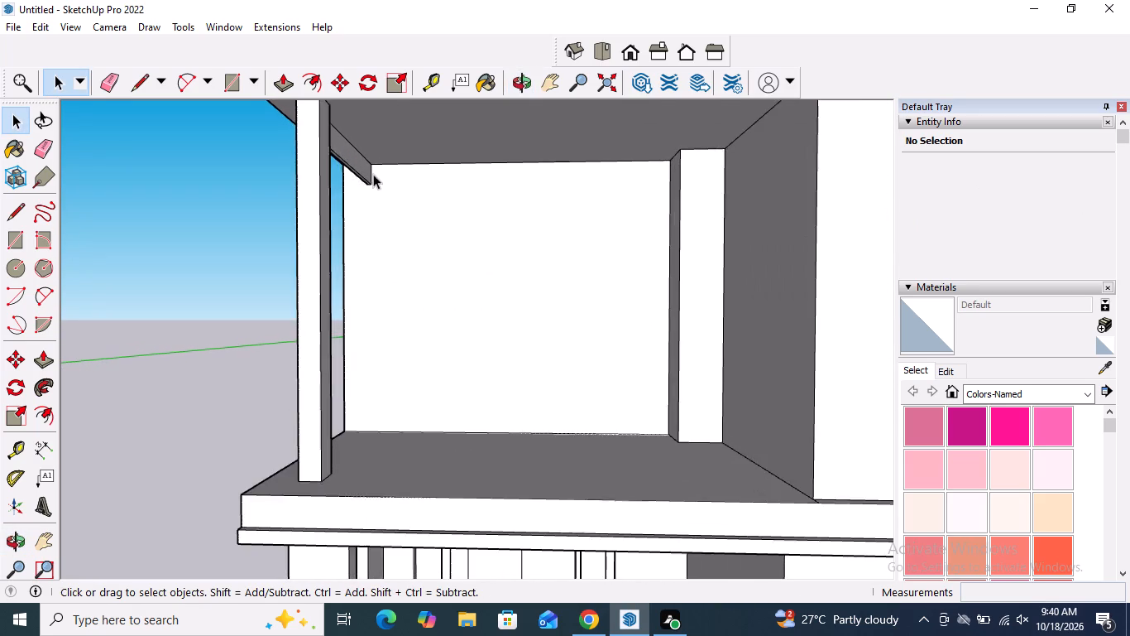
pyautogui.scroll(7, 355, 152)
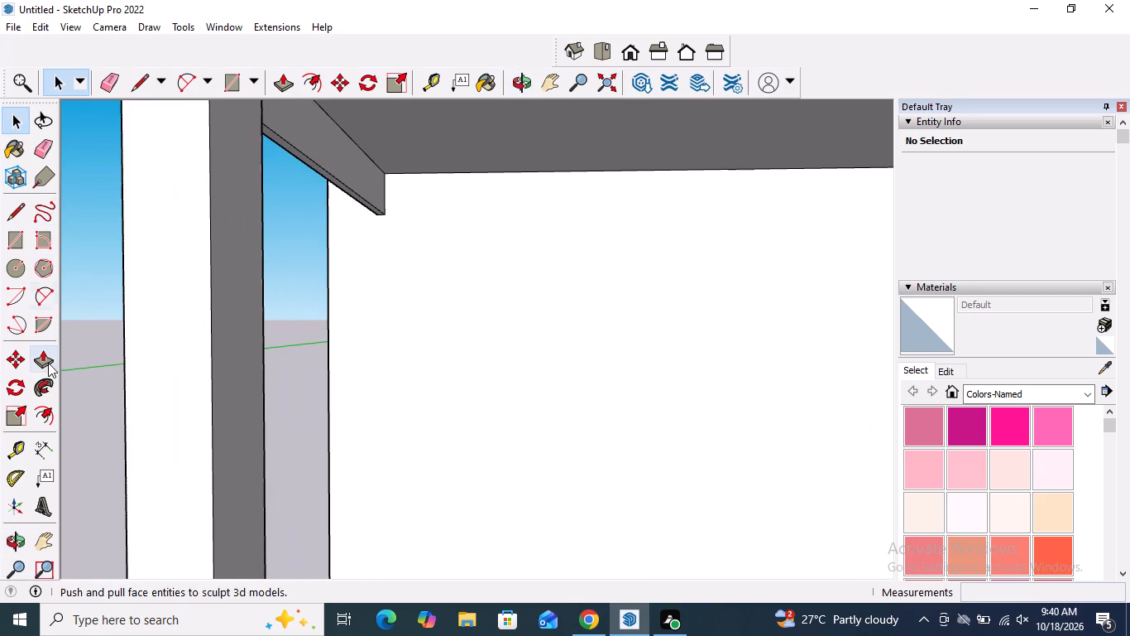
pyautogui.click(48, 366)
pyautogui.click(330, 152)
pyautogui.click(348, 158)
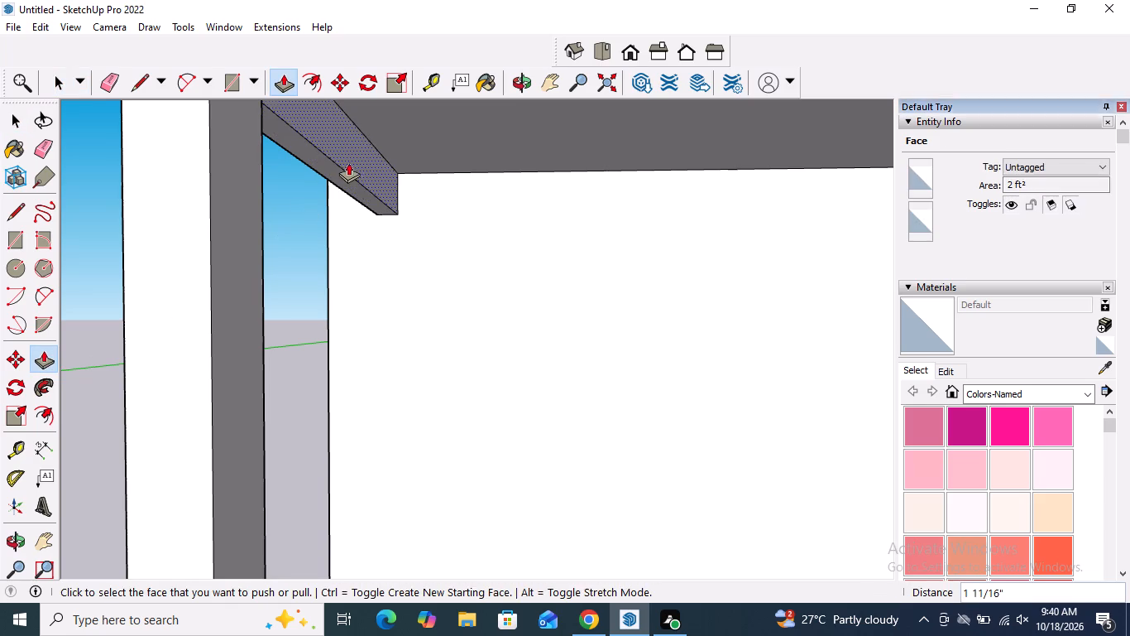
# Pull the ceiling beam's inner face about 1 5/8" further inward, toward the post's inner side.
pyautogui.scroll(-8, 359, 253)
pyautogui.moveTo(382, 301); pyautogui.dragTo(678, 271, button='middle')
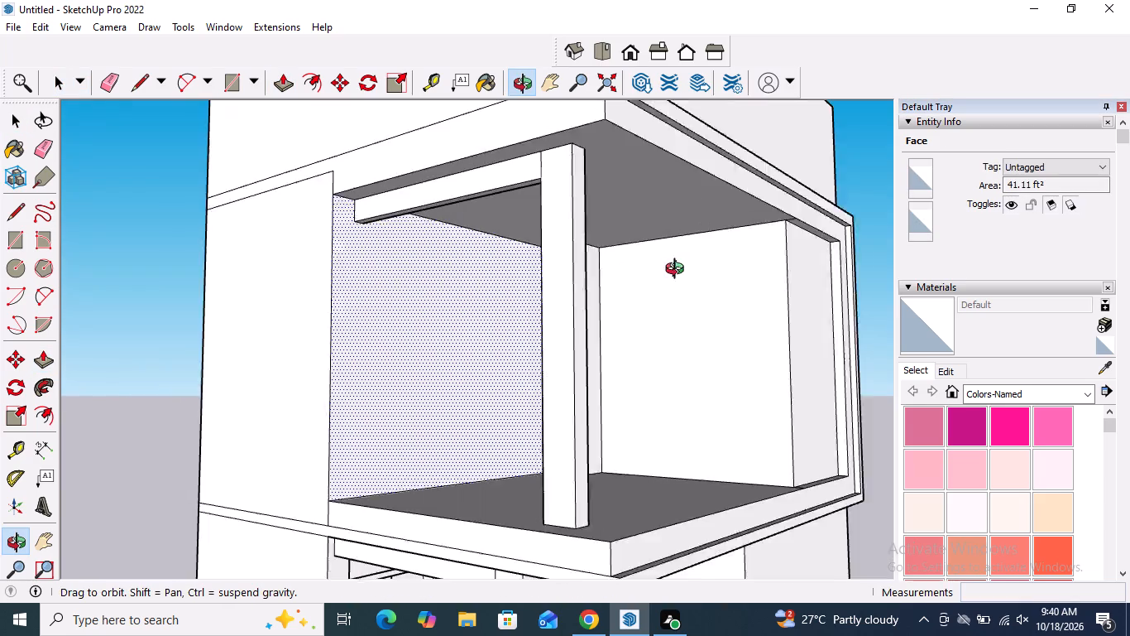
pyautogui.moveTo(678, 271); pyautogui.dragTo(136, 296, button='middle')
pyautogui.scroll(9, 285, 197)
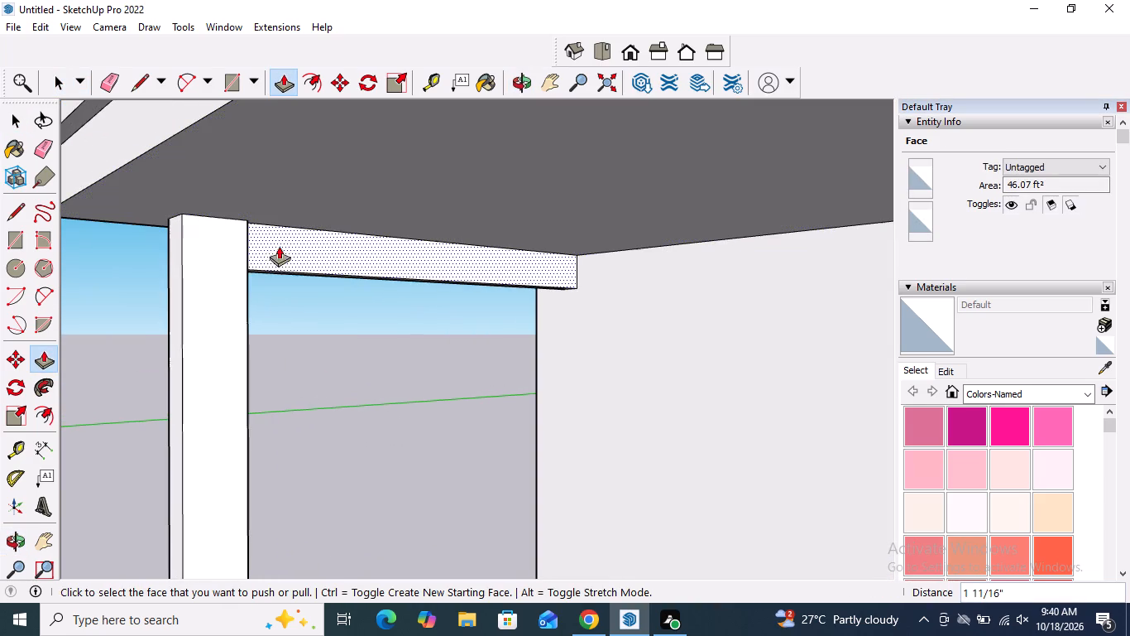
pyautogui.click(278, 243)
pyautogui.click(235, 290)
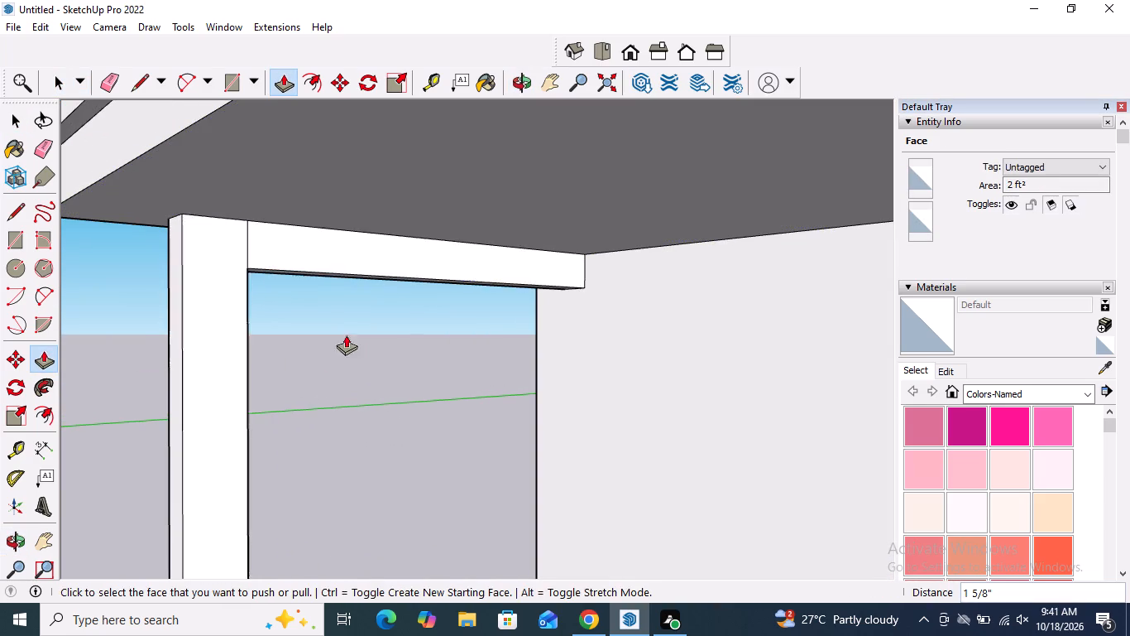
# Examine the balcony recess with its reshaped corner post and ceiling beam from the building's front.
pyautogui.scroll(-4, 362, 344)
pyautogui.moveTo(381, 336); pyautogui.dragTo(734, 219, button='middle')
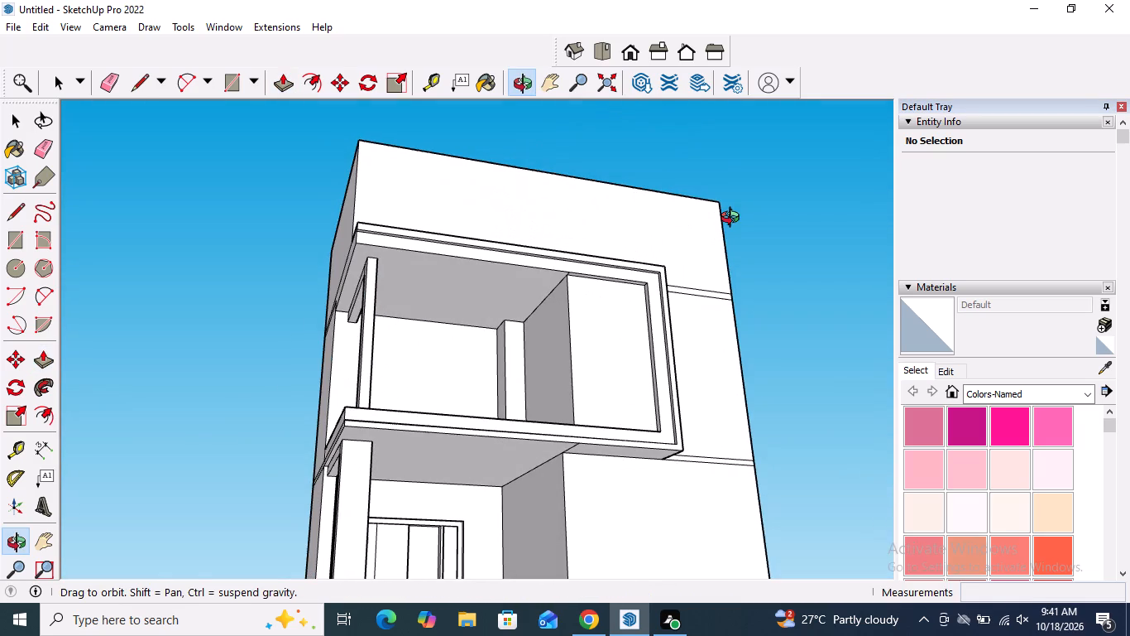
pyautogui.moveTo(734, 219); pyautogui.dragTo(735, 221, button='middle')
pyautogui.press('space')
pyautogui.scroll(-4, 551, 318)
pyautogui.moveTo(500, 345); pyautogui.dragTo(419, 443, button='middle')
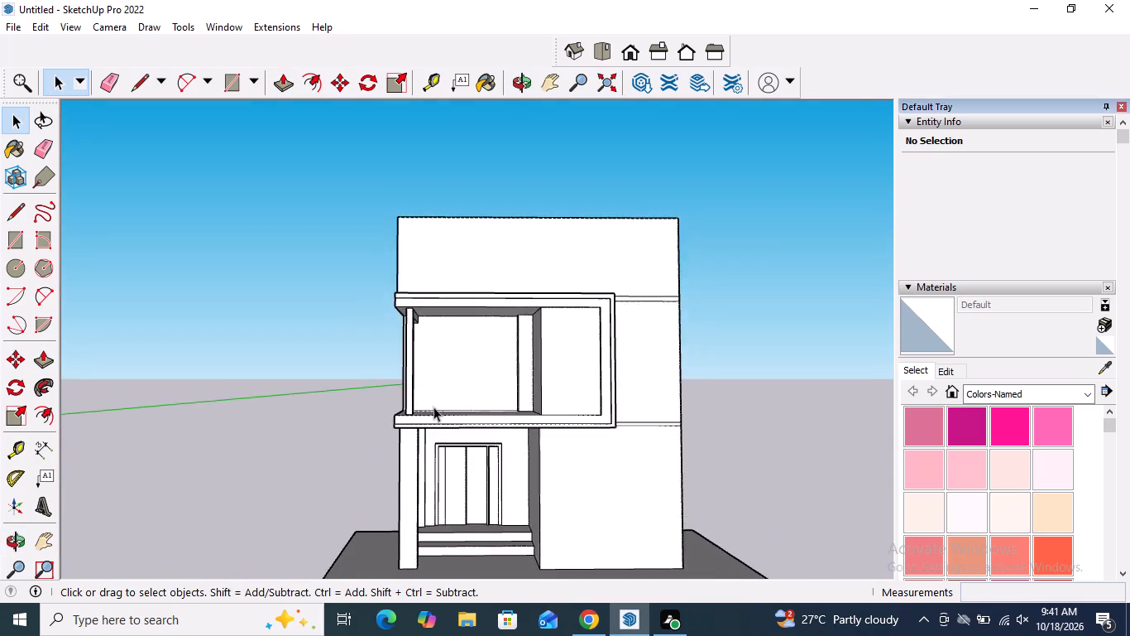
pyautogui.scroll(5, 448, 378)
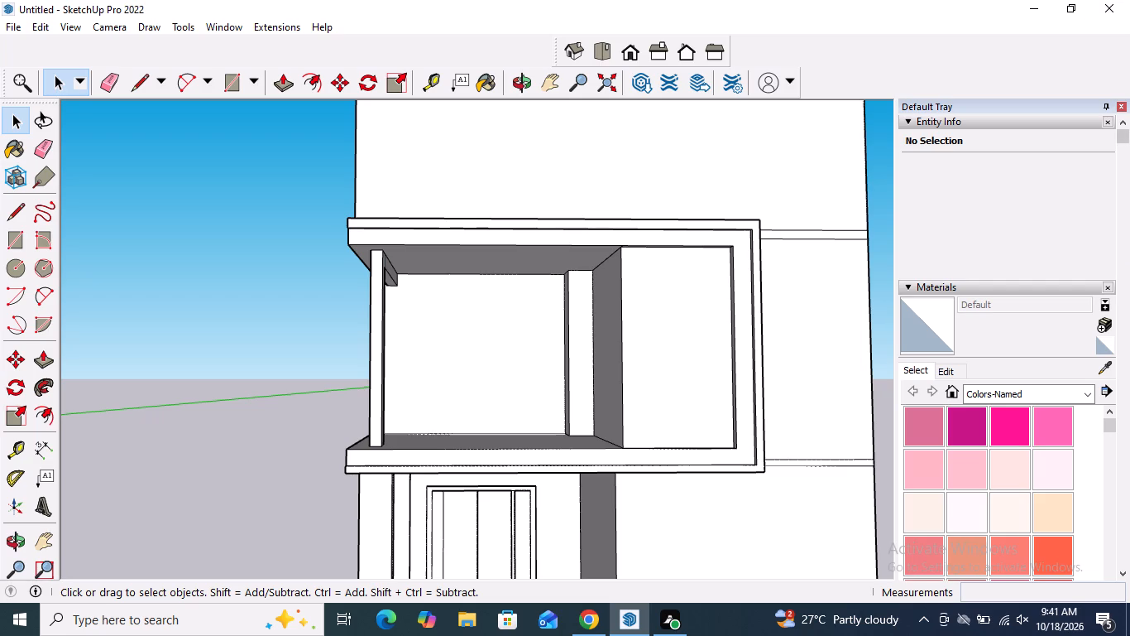
pyautogui.scroll(-1, 515, 306)
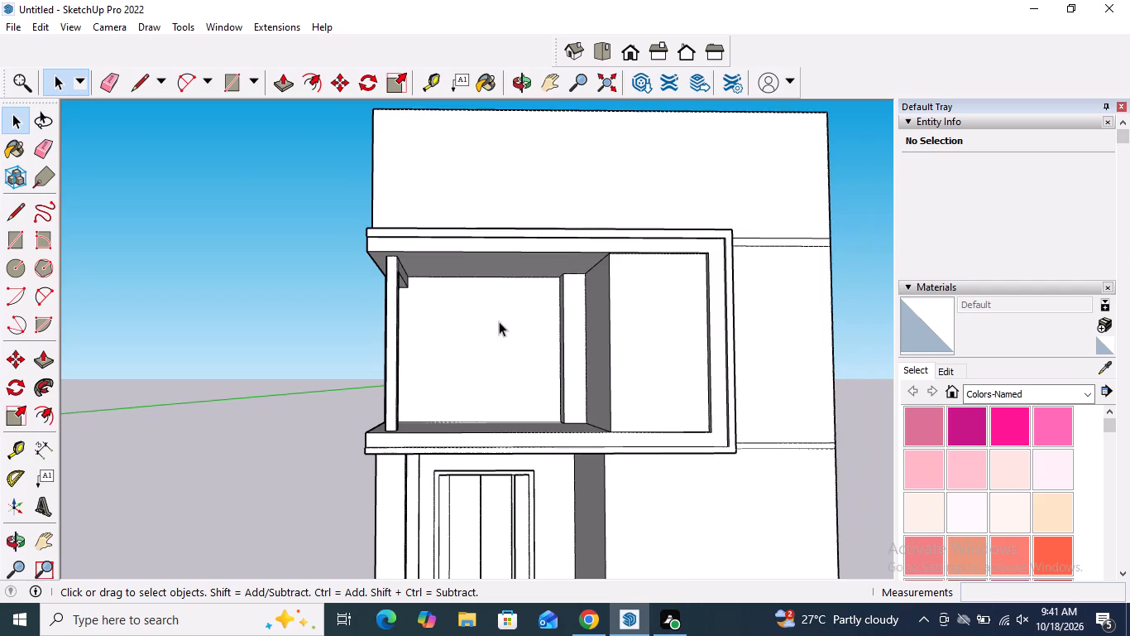
pyautogui.moveTo(498, 321); pyautogui.dragTo(445, 342, button='middle')
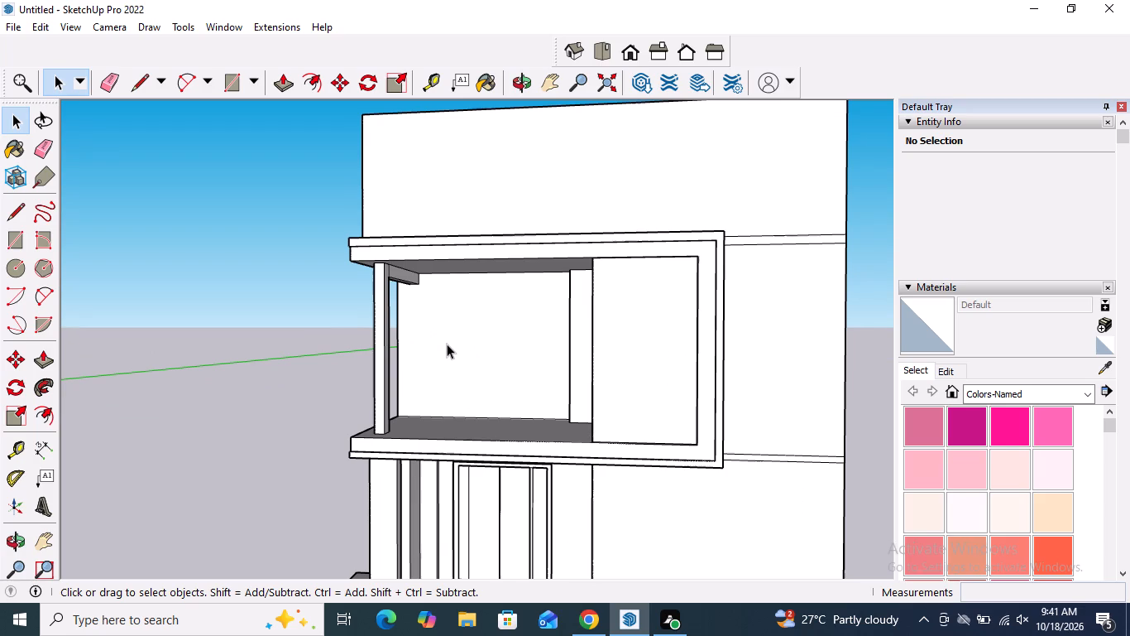
pyautogui.press('Escape')
# Draw a rectangle about 4' 10 3/8" by 3' 9 7/16" on the recess back wall, rising from the balcony floor edge.
pyautogui.click(13, 240)
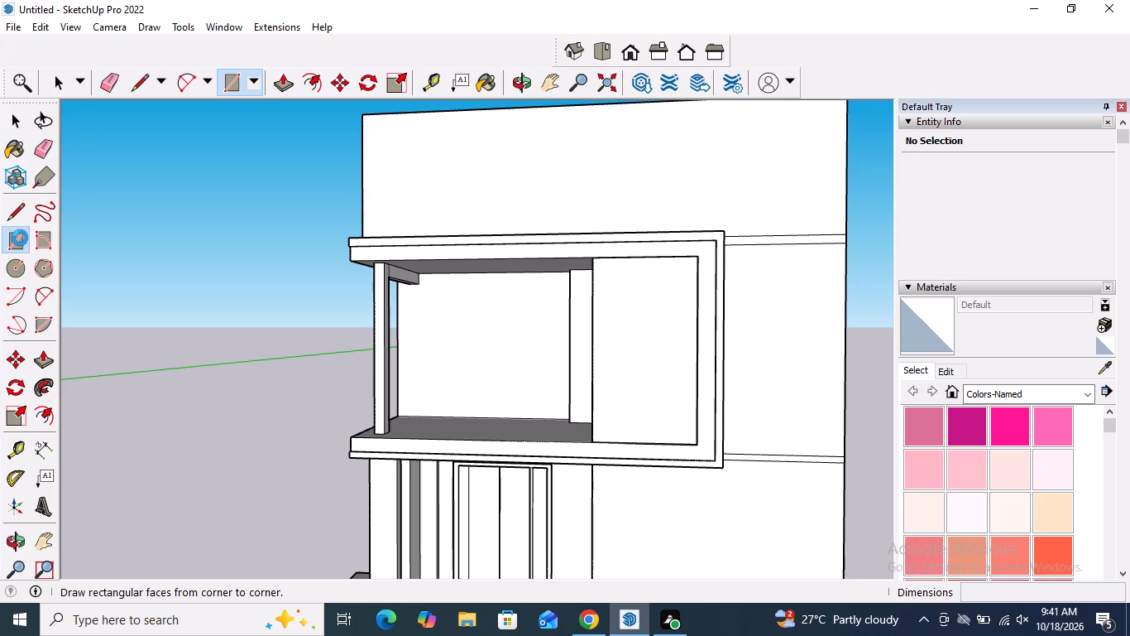
pyautogui.scroll(-5, 299, 302)
pyautogui.moveTo(334, 311); pyautogui.dragTo(413, 295, button='middle')
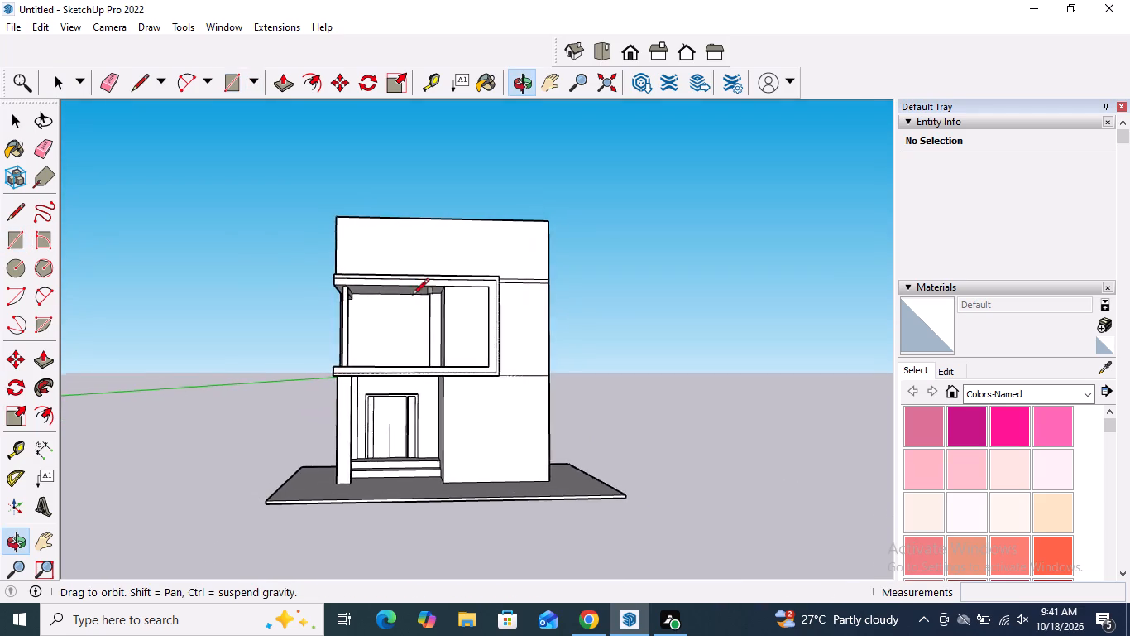
pyautogui.moveTo(413, 295); pyautogui.dragTo(412, 293, button='middle')
pyautogui.scroll(13, 366, 317)
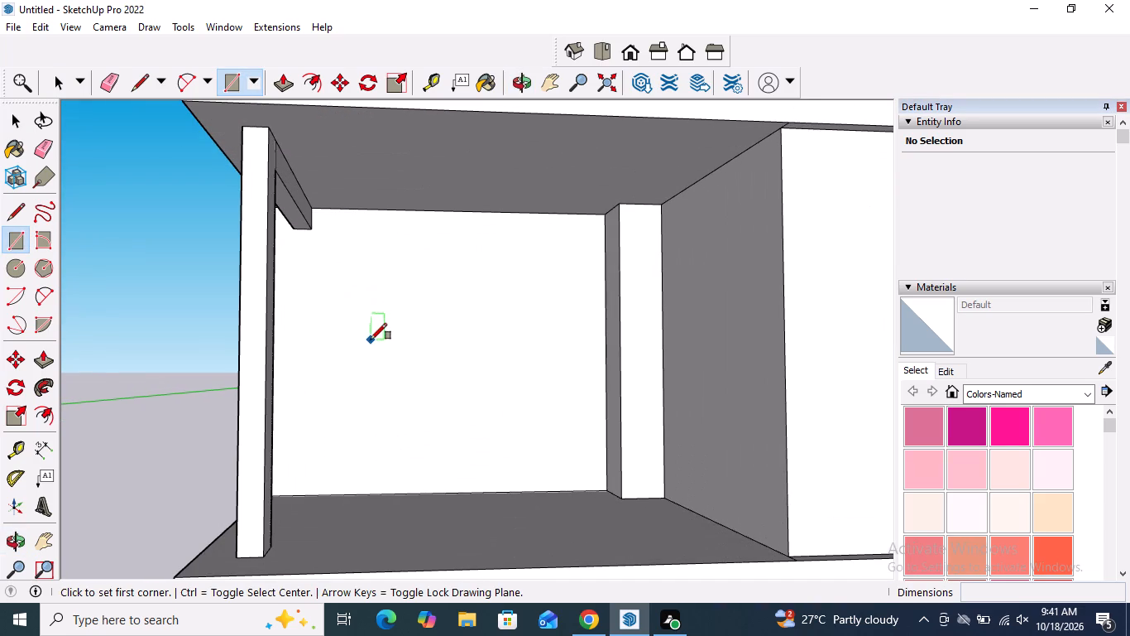
pyautogui.click(333, 494)
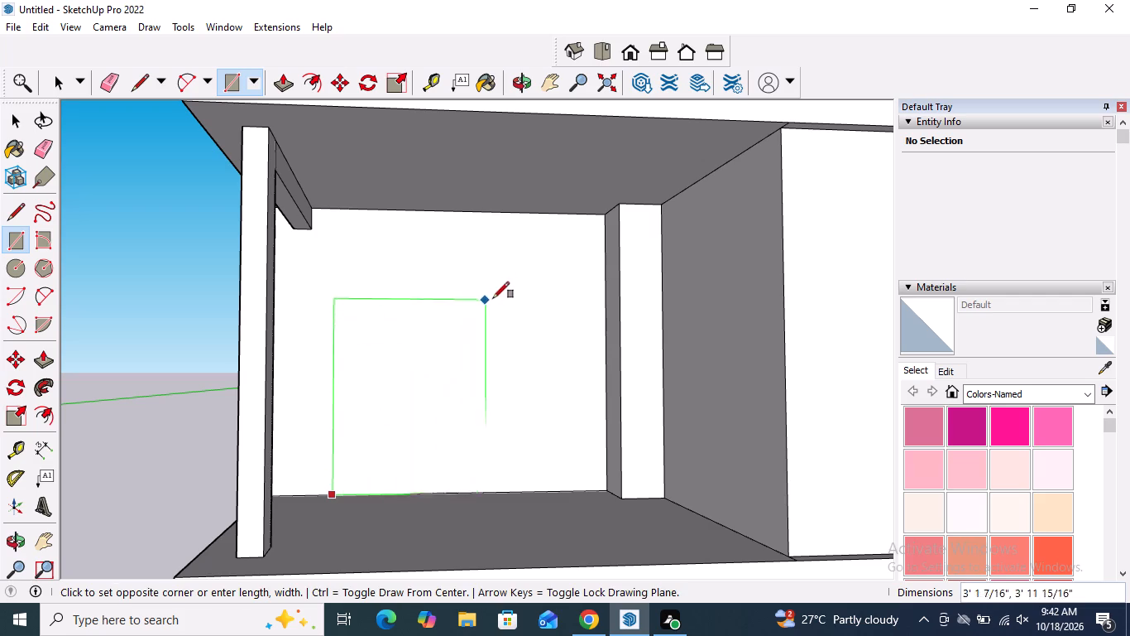
pyautogui.click(567, 311)
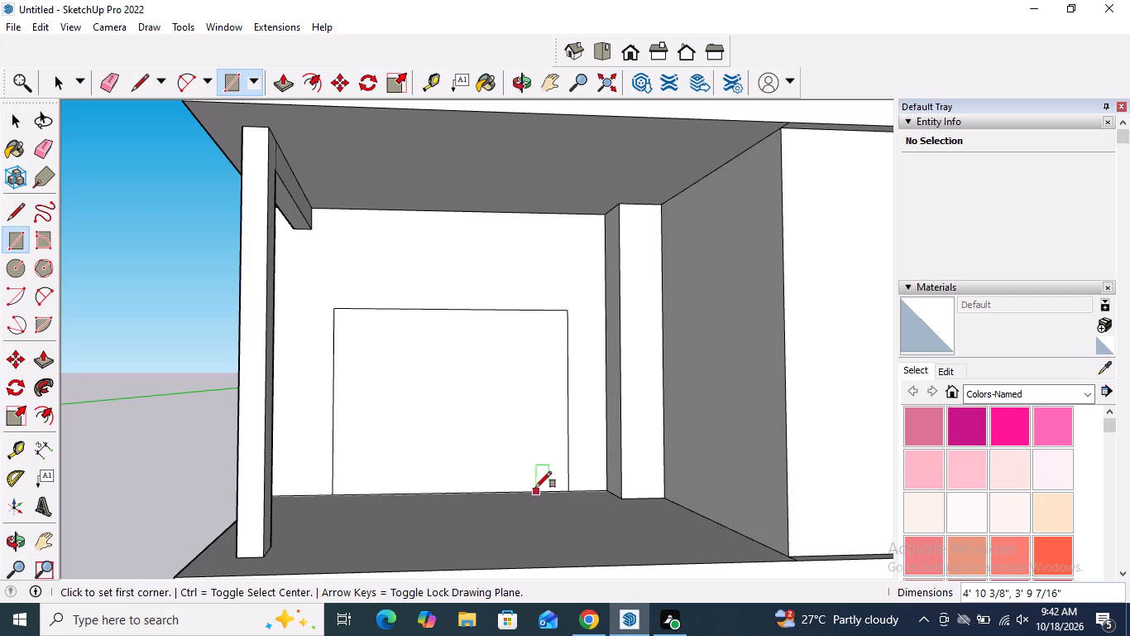
pyautogui.press('space')
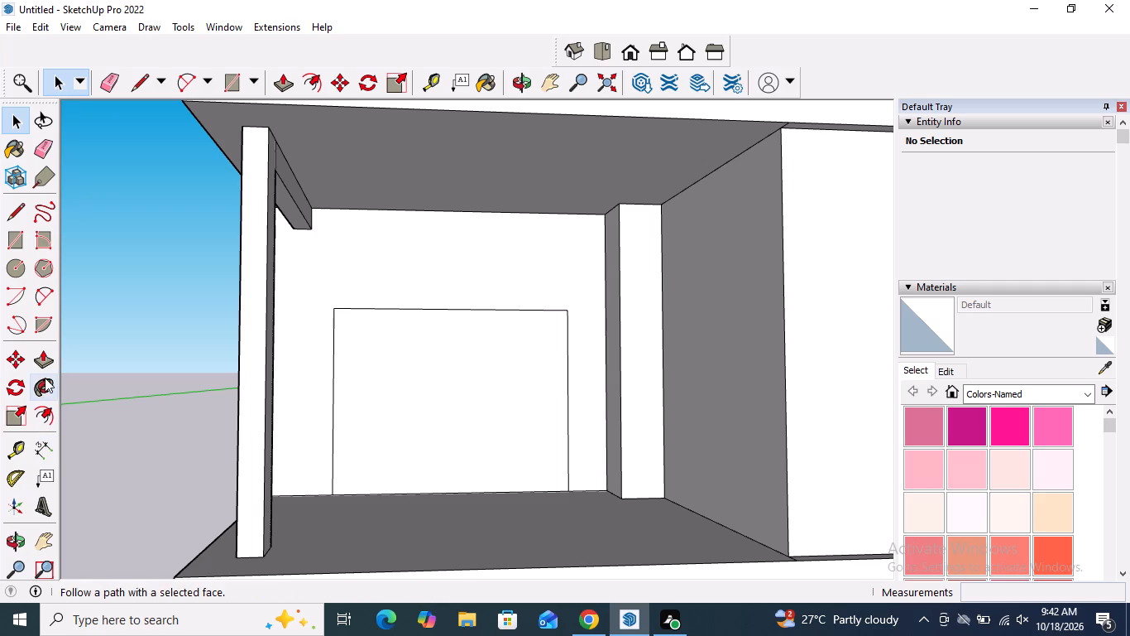
# Offset the rectangle on the recess back wall inward by about 1 5/8" to outline a door frame.
pyautogui.click(39, 417)
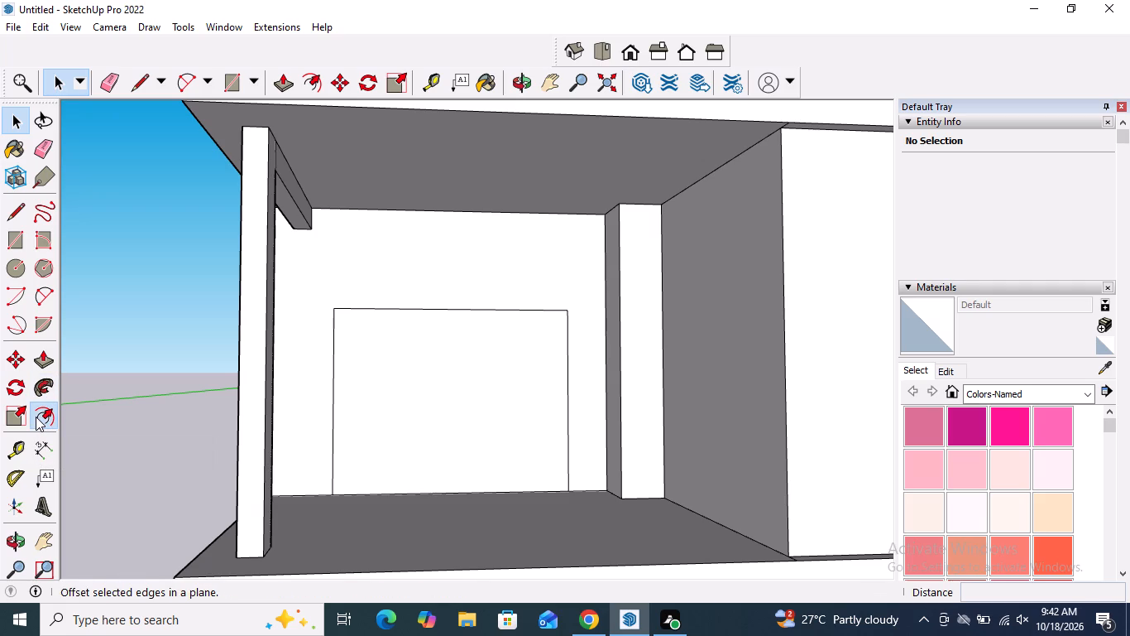
pyautogui.click(376, 366)
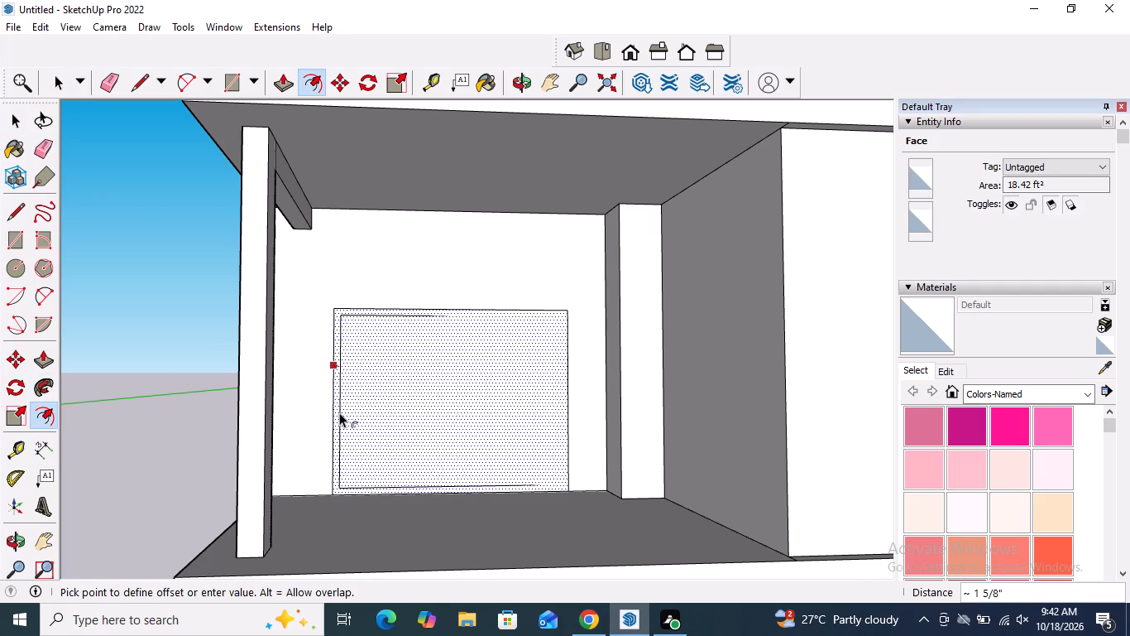
pyautogui.click(340, 412)
pyautogui.press('space')
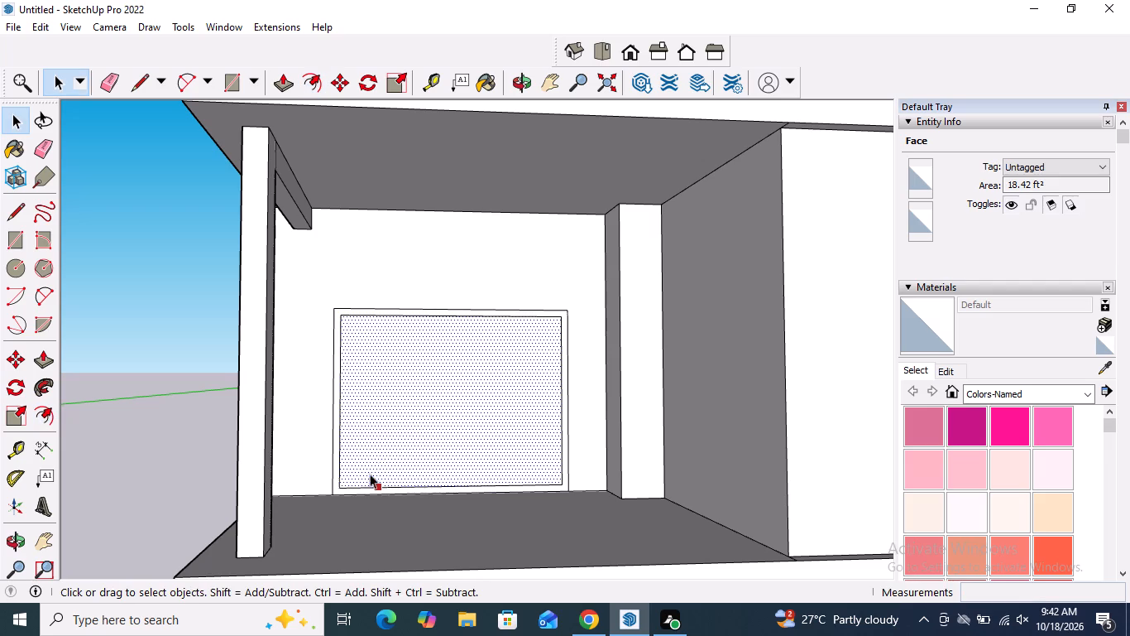
pyautogui.click(168, 470)
pyautogui.press('Escape')
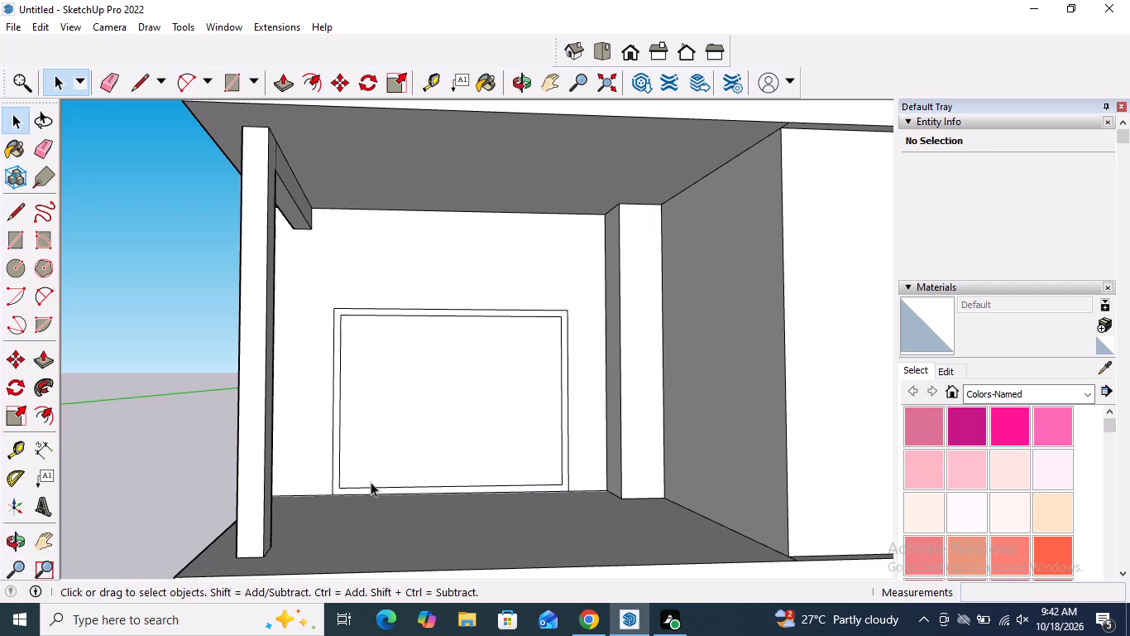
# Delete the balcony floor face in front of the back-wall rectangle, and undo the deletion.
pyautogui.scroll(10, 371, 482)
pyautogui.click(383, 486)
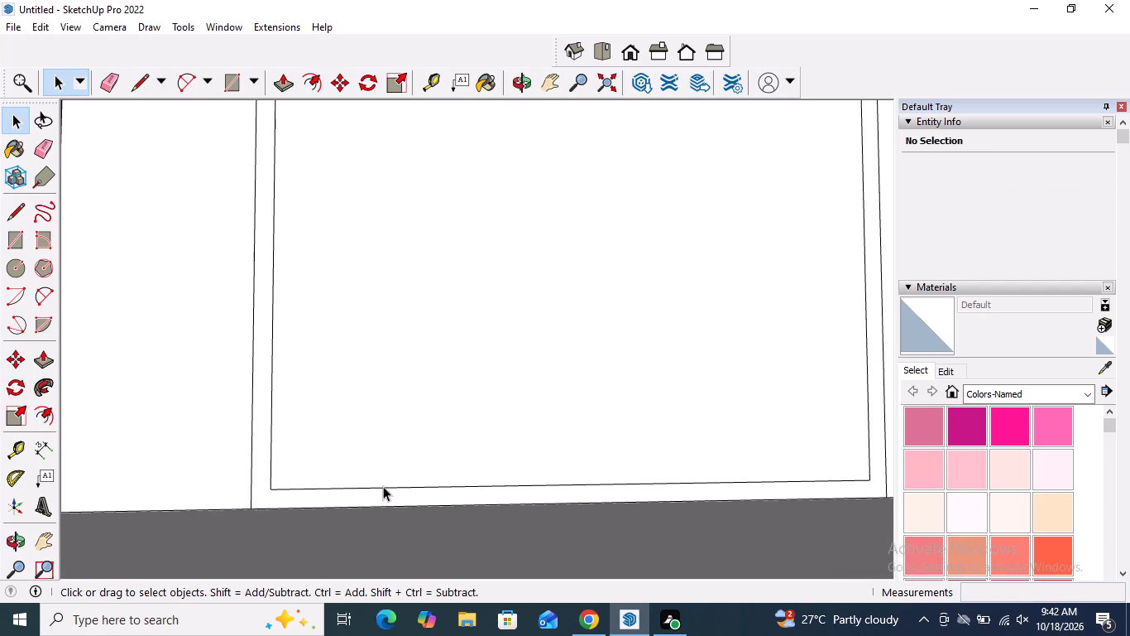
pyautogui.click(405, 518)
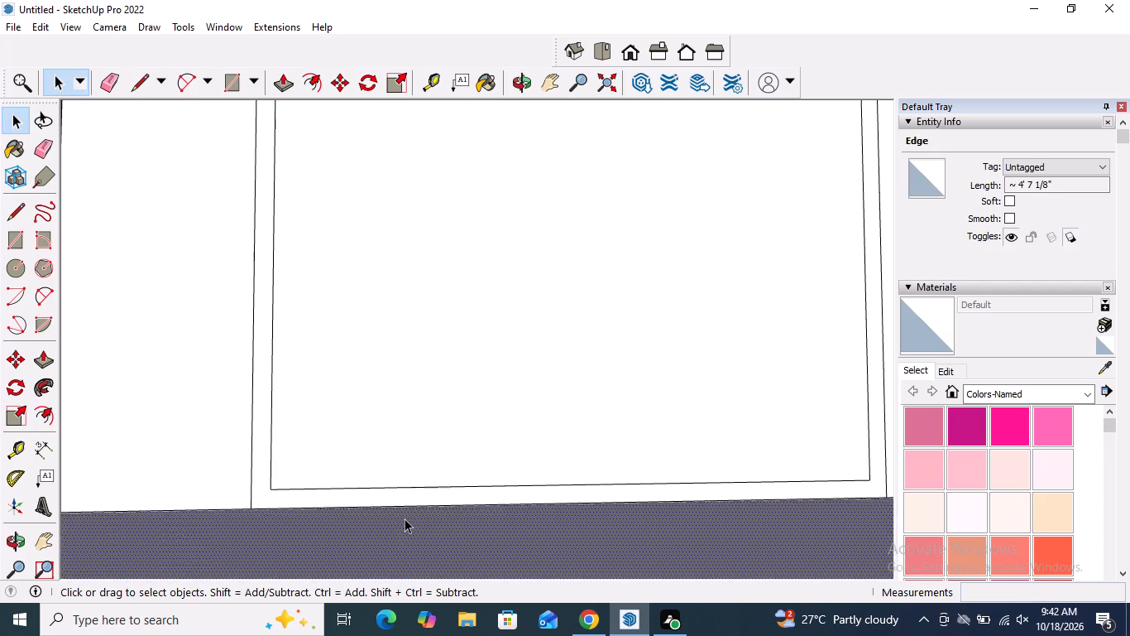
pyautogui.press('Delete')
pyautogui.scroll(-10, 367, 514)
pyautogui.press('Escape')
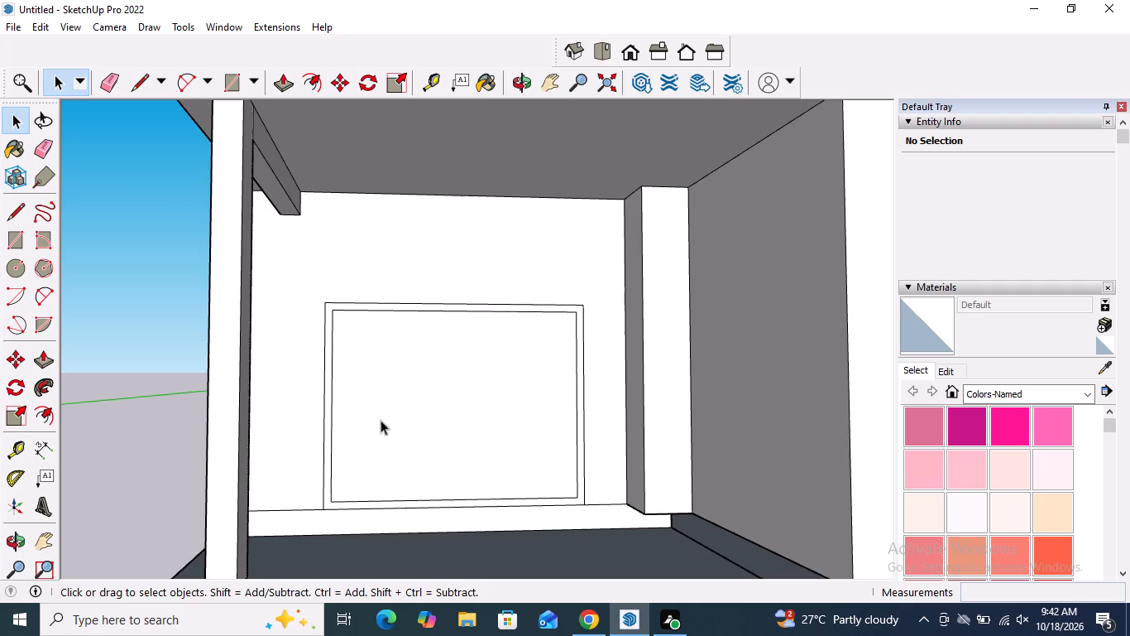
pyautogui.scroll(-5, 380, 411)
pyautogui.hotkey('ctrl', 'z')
# Delete the bottom edge of the inner offset rectangle, just above the balcony floor.
pyautogui.scroll(4, 425, 450)
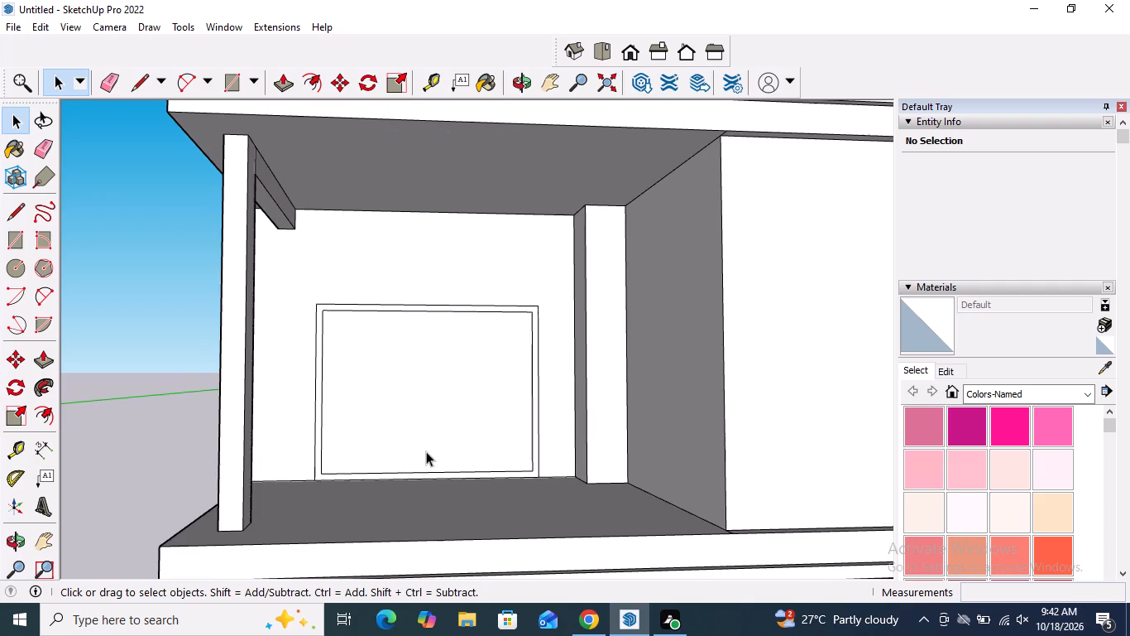
pyautogui.scroll(9, 424, 465)
pyautogui.click(420, 484)
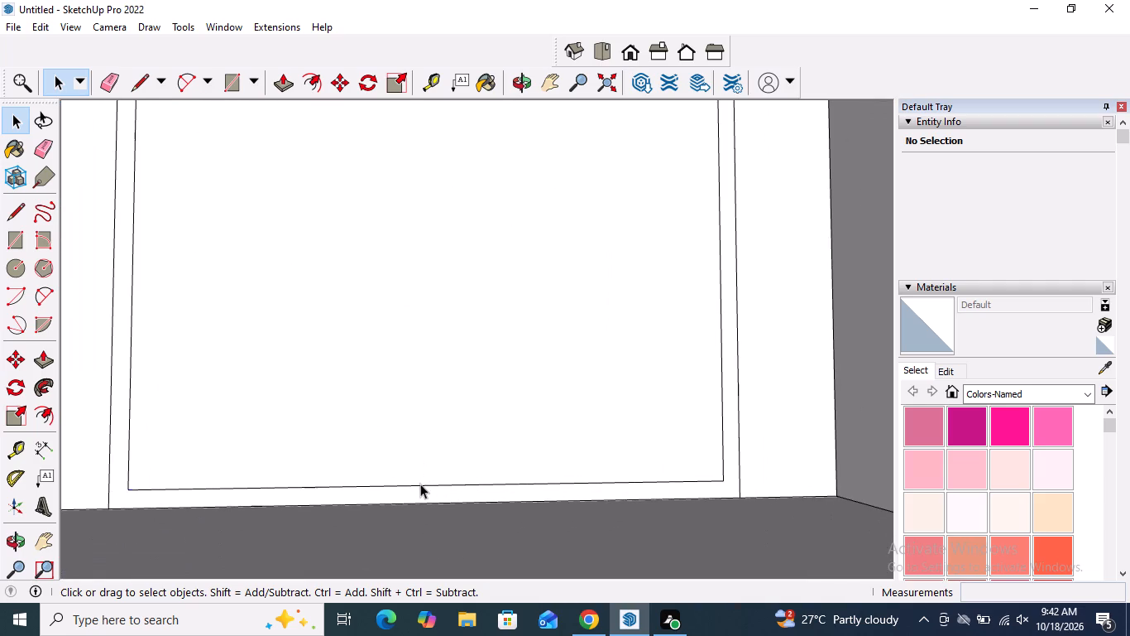
pyautogui.press('Delete')
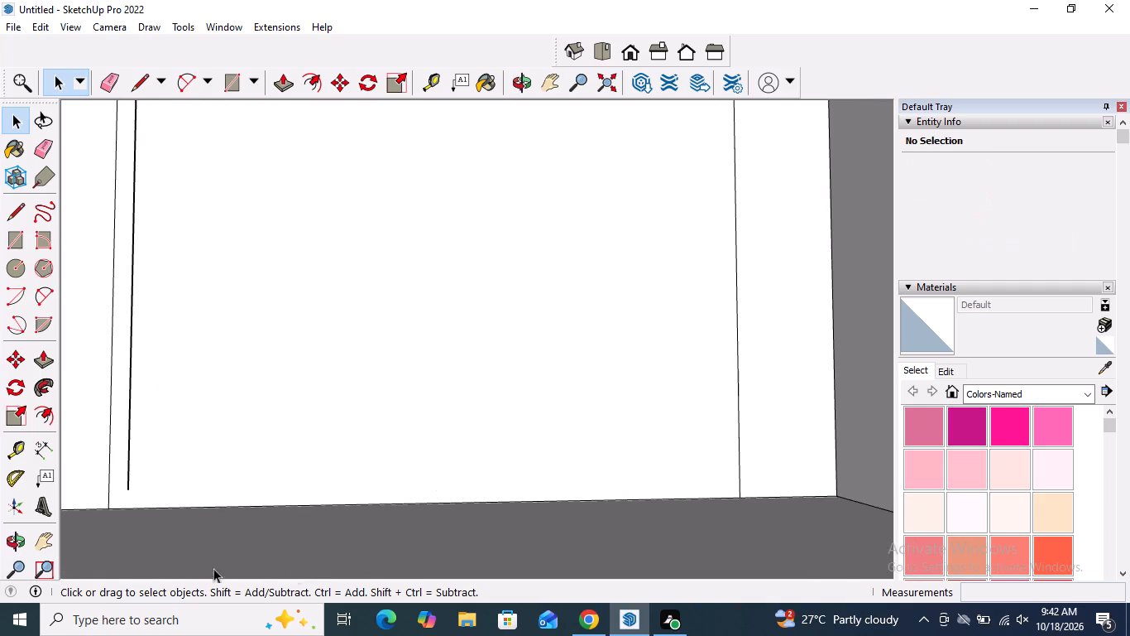
# Draw lines extending both inner vertical edges of the door frame down to the balcony floor edge.
pyautogui.scroll(-5, 302, 566)
pyautogui.scroll(-2, 363, 462)
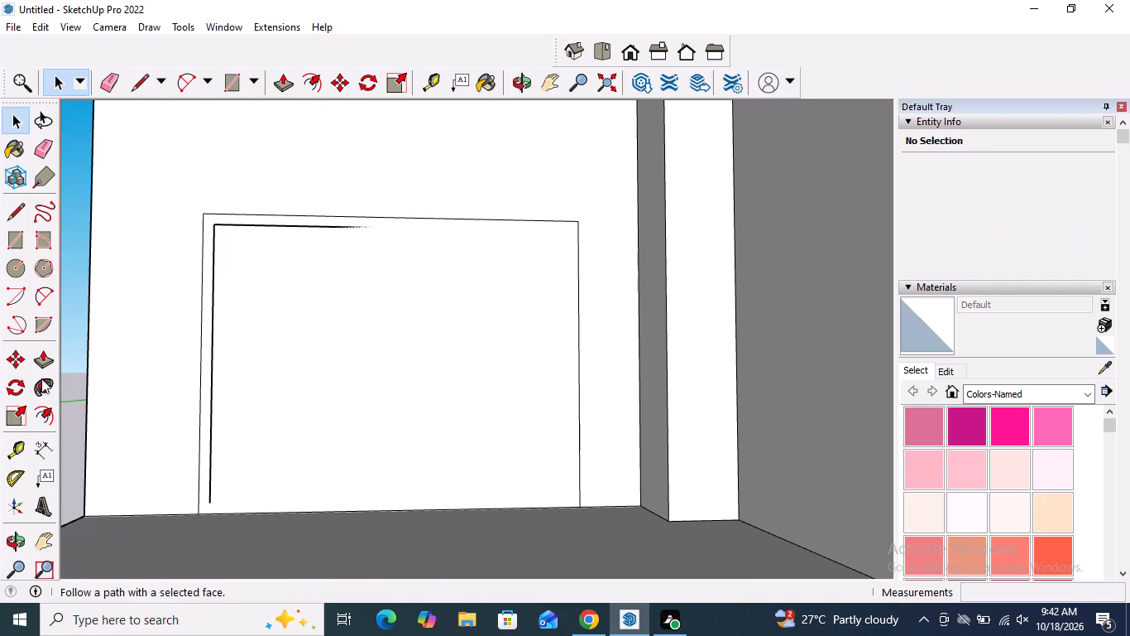
pyautogui.click(12, 223)
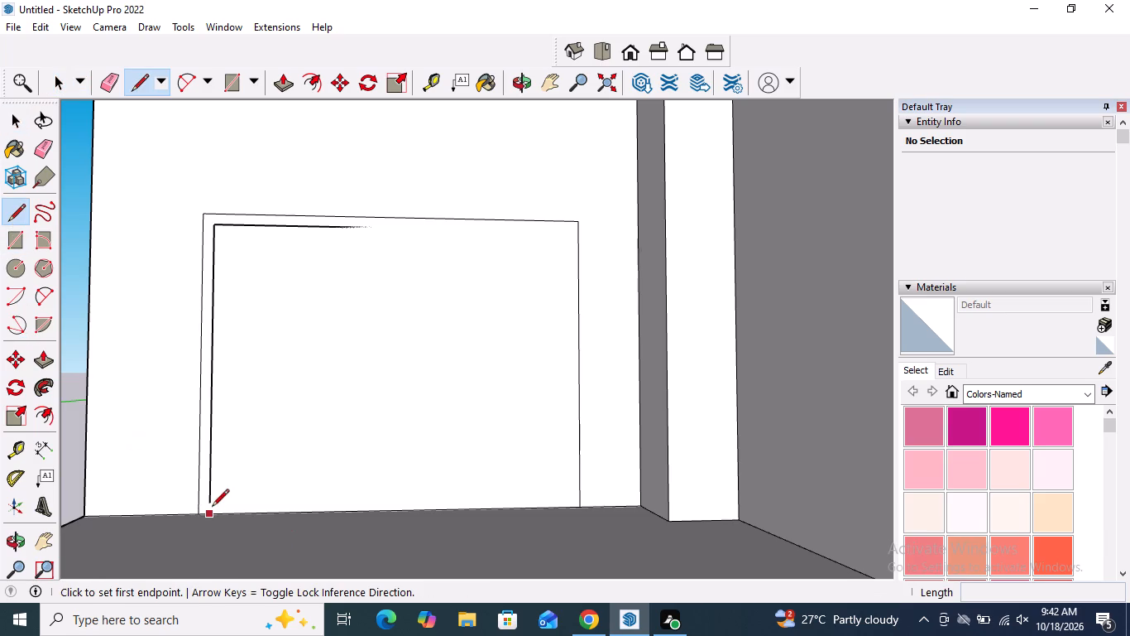
pyautogui.click(209, 504)
pyautogui.click(212, 515)
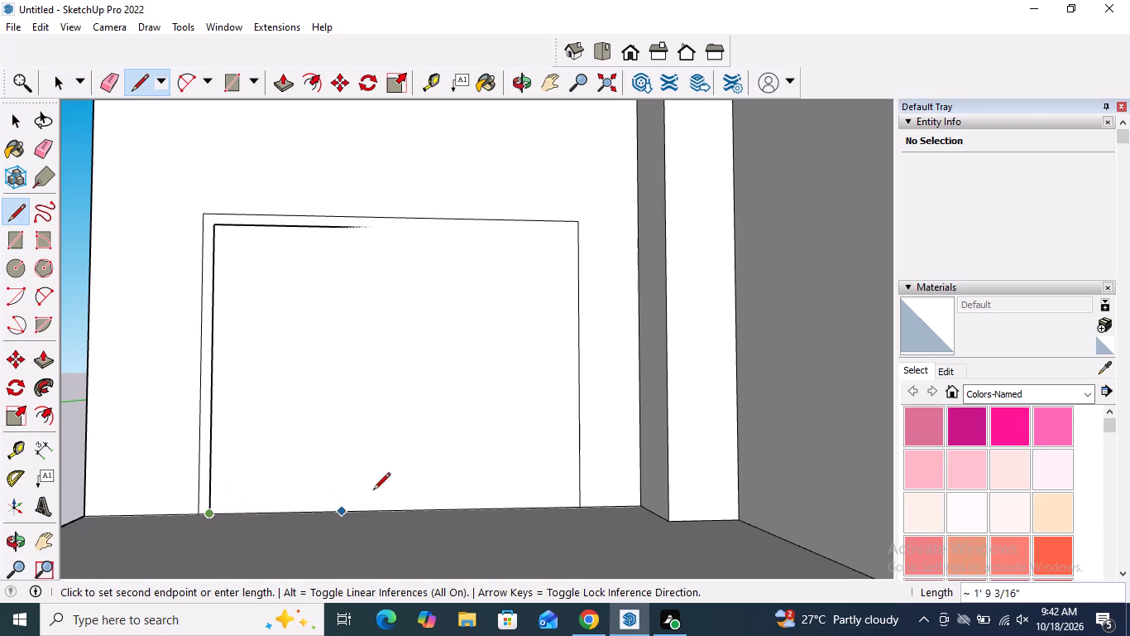
pyautogui.press('space')
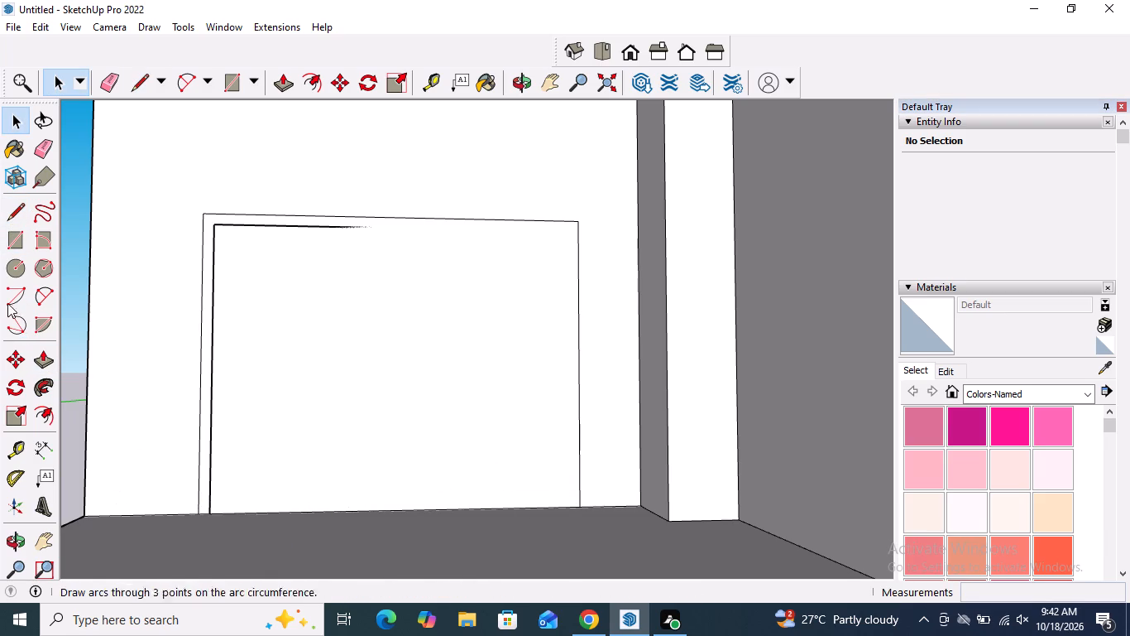
pyautogui.click(11, 210)
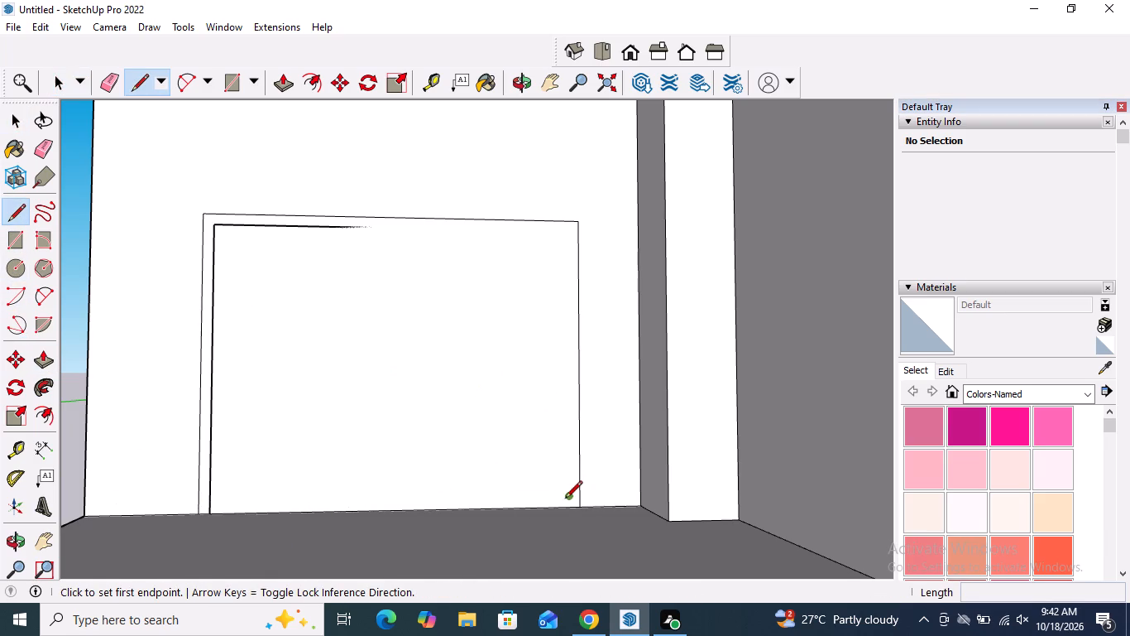
pyautogui.click(569, 499)
pyautogui.click(571, 507)
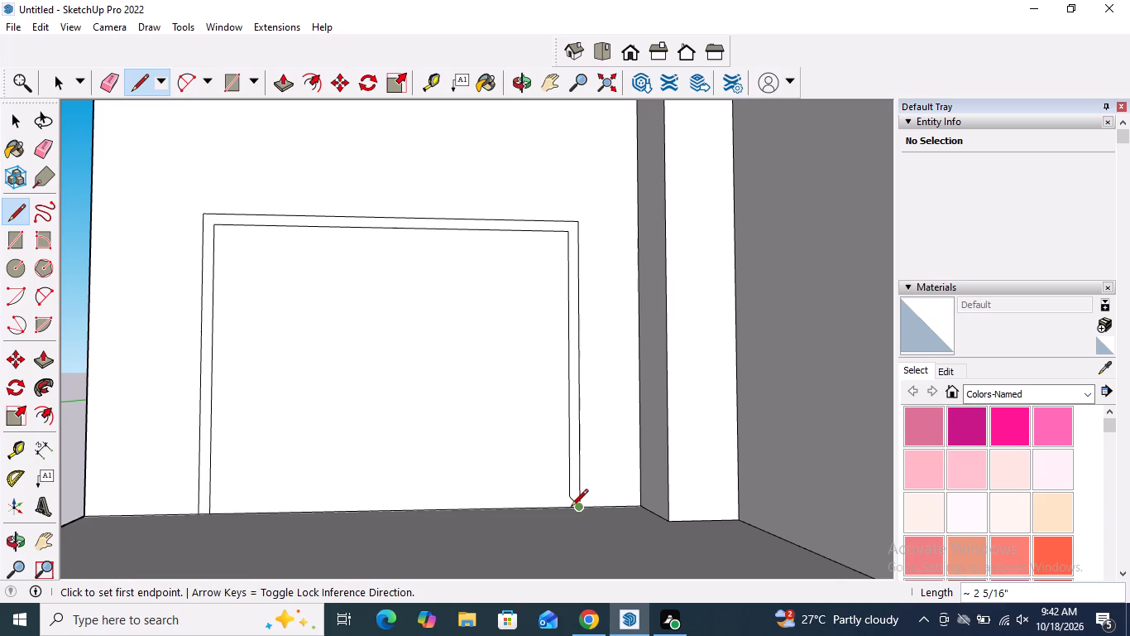
pyautogui.scroll(5, 571, 508)
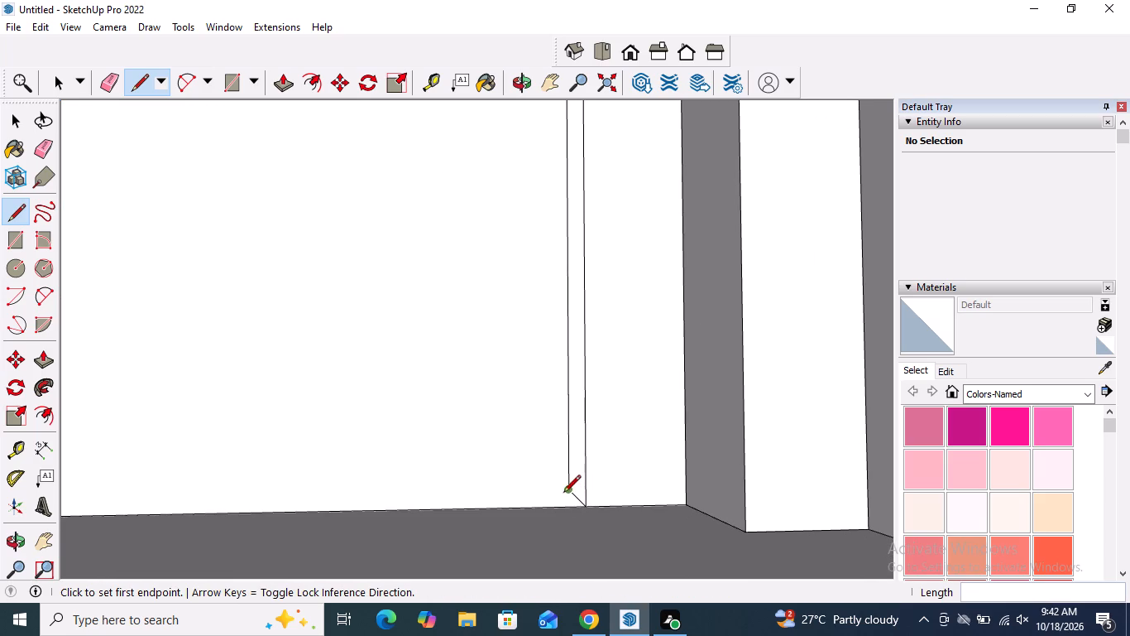
pyautogui.click(567, 494)
pyautogui.click(567, 509)
pyautogui.press('space')
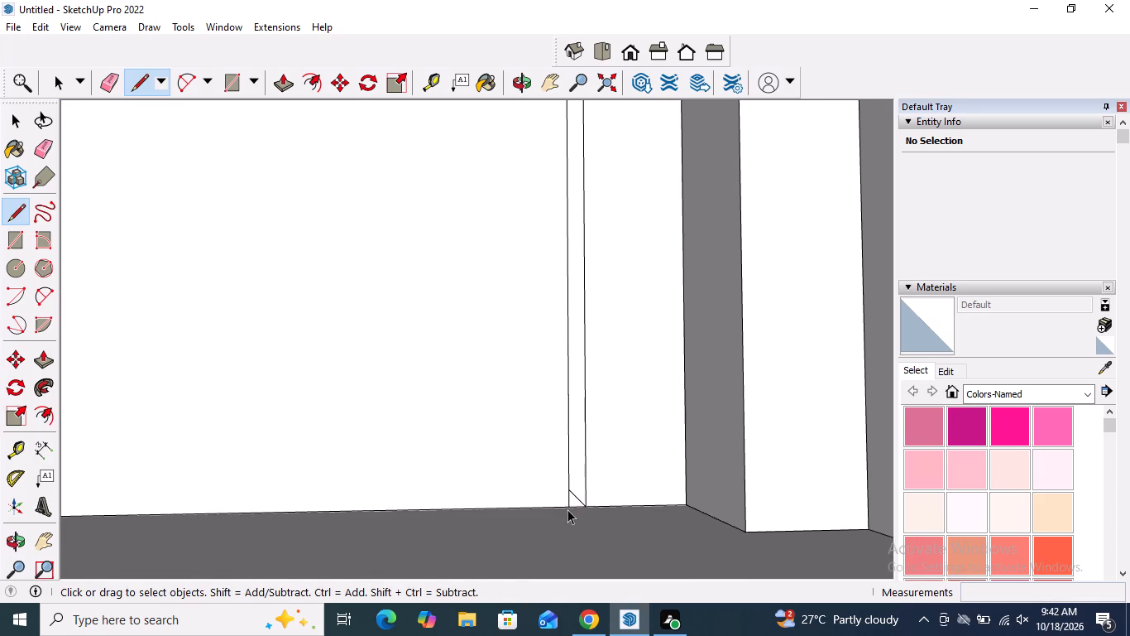
# Erase the stray diagonal edge at the bottom of the frame's right-hand leg.
pyautogui.click(44, 149)
pyautogui.scroll(3, 642, 412)
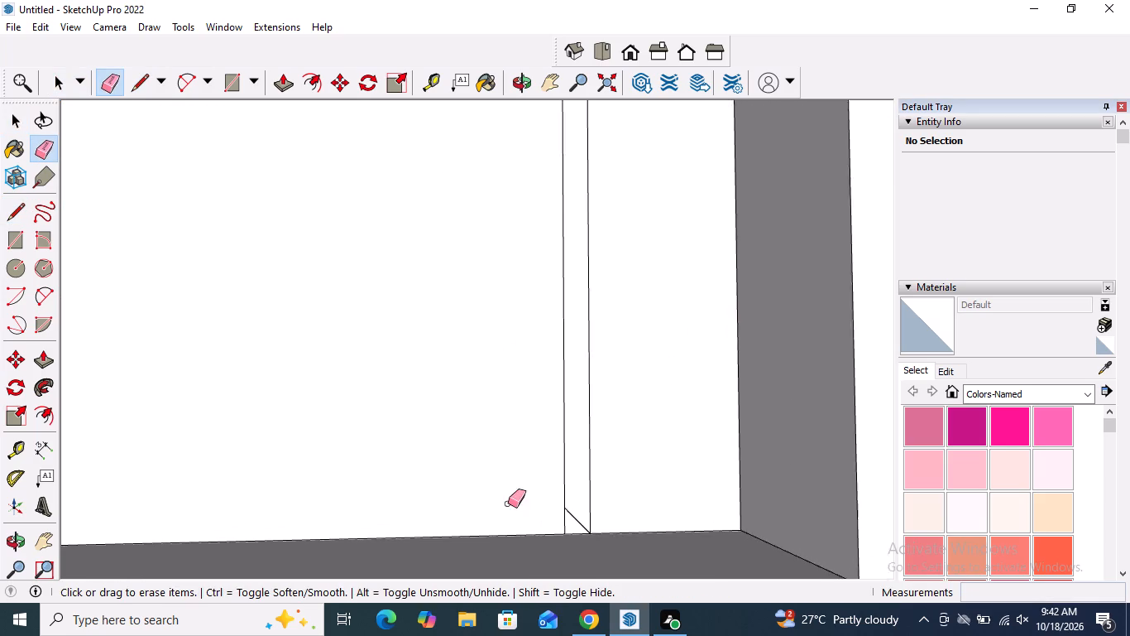
pyautogui.scroll(5, 508, 503)
pyautogui.click(587, 517)
pyautogui.scroll(-5, 587, 517)
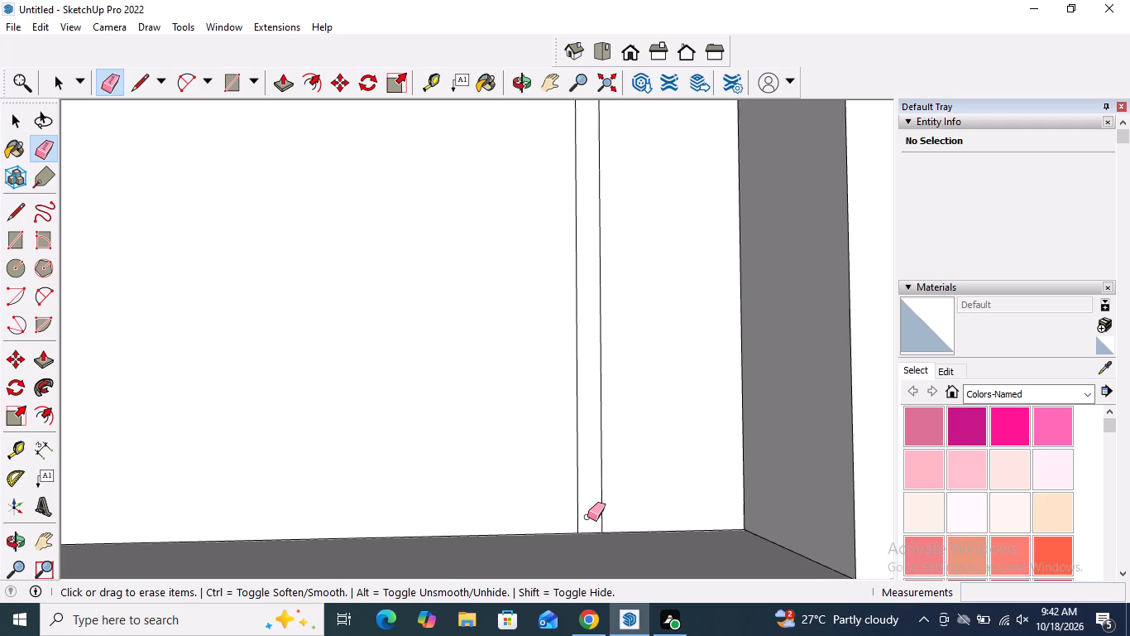
pyautogui.press('space')
# Draw a vertical line from the frame's inner top edge to the floor, slightly right of the opening's centre.
pyautogui.scroll(-13, 505, 512)
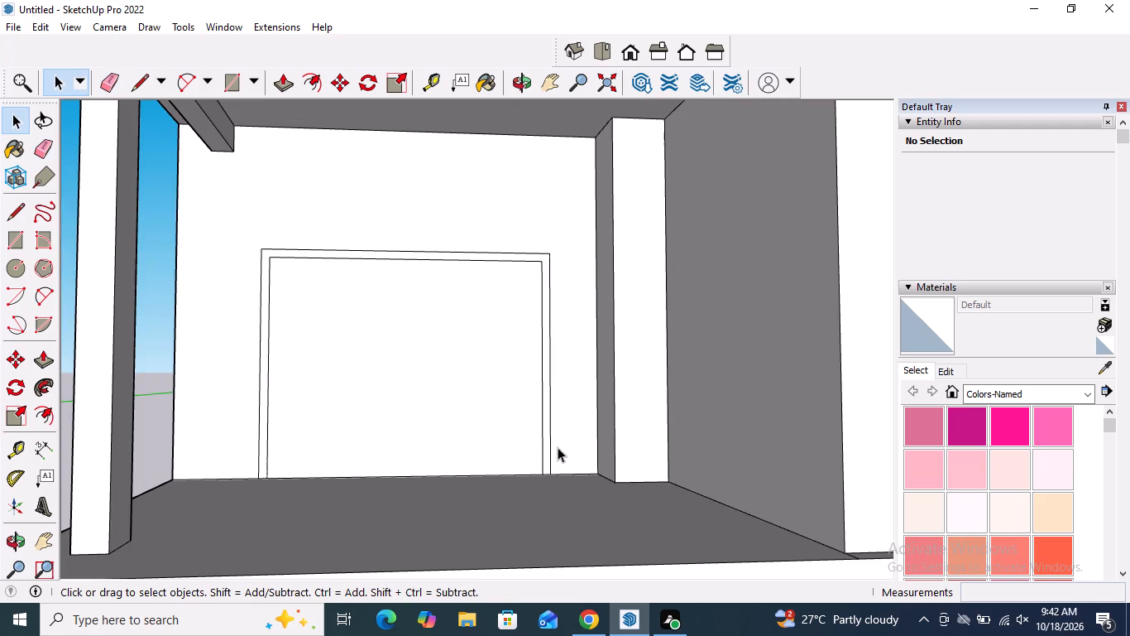
pyautogui.scroll(-1, 558, 447)
pyautogui.moveTo(558, 447); pyautogui.dragTo(476, 459, button='middle')
pyautogui.scroll(3, 318, 375)
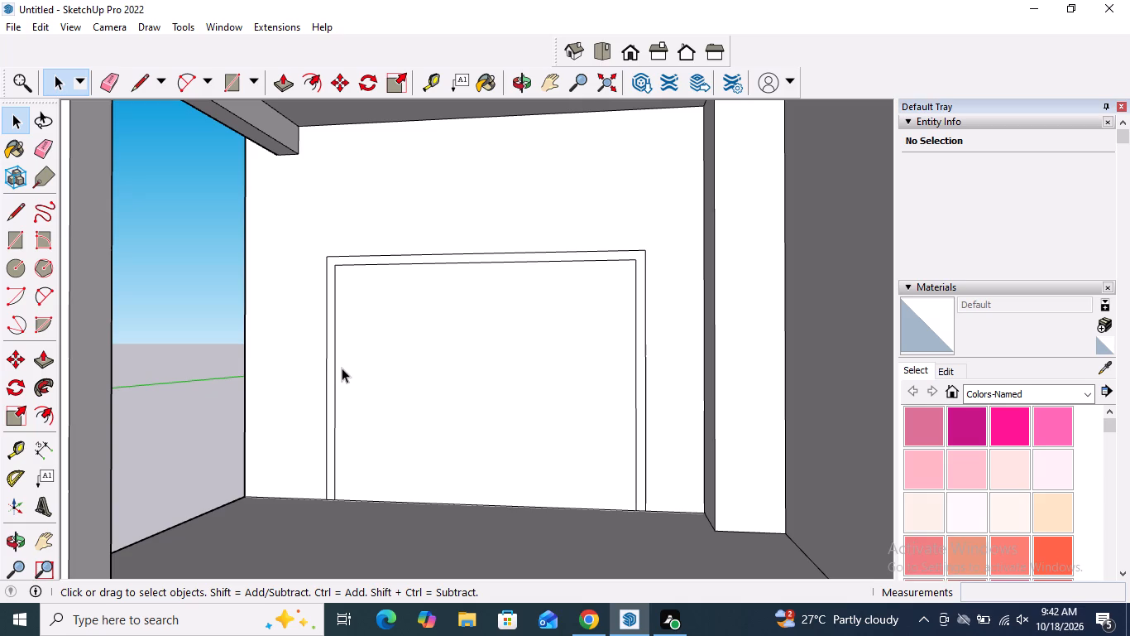
pyautogui.moveTo(14, 212); pyautogui.dragTo(23, 214)
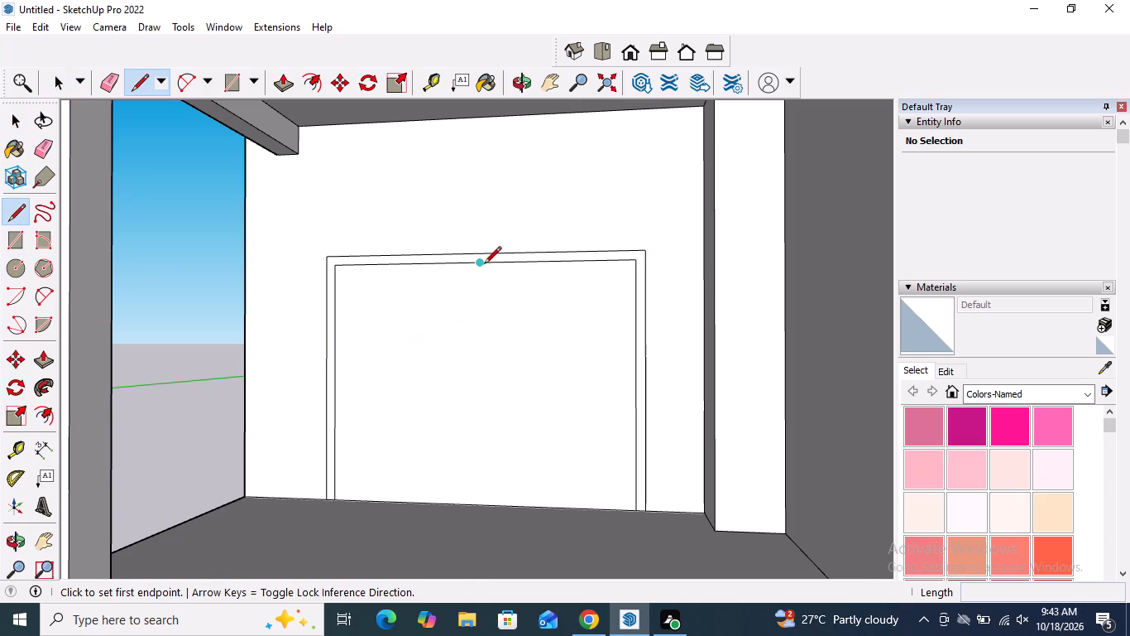
pyautogui.moveTo(504, 265); pyautogui.dragTo(498, 285)
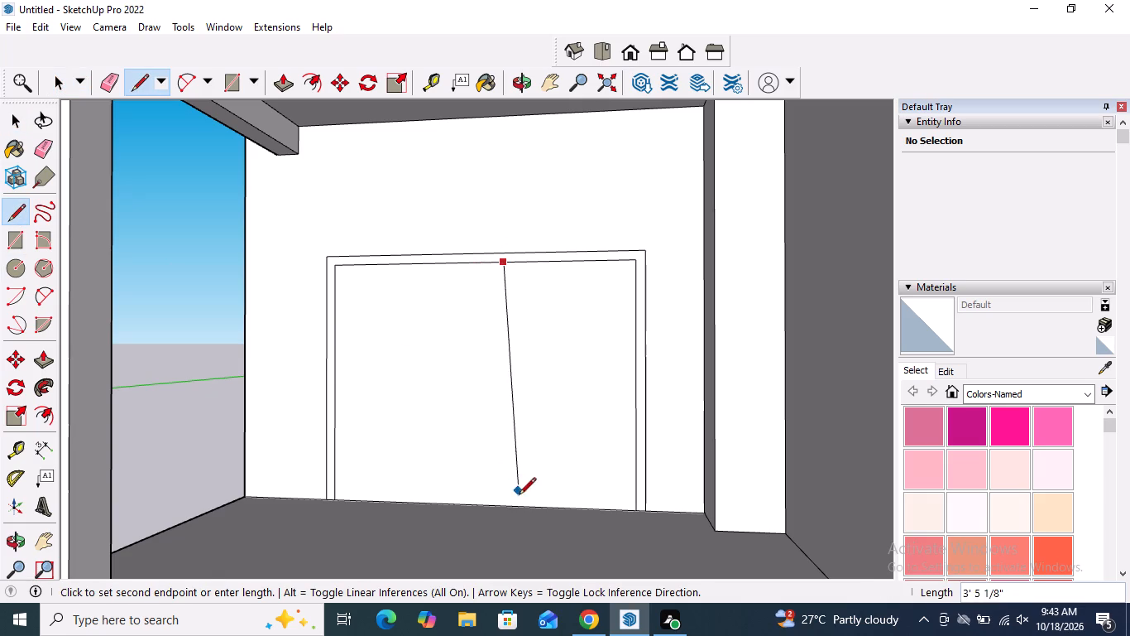
pyautogui.click(507, 508)
pyautogui.press('space')
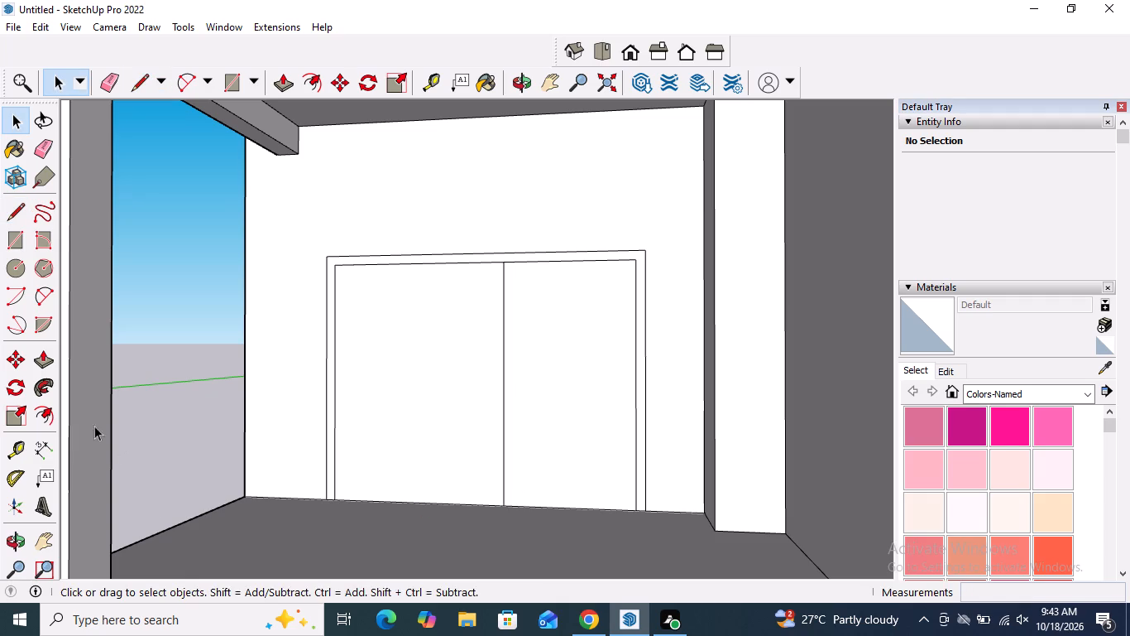
# Offset the outline of the narrower right-hand door panel inward by about 2".
pyautogui.click(47, 413)
pyautogui.click(533, 392)
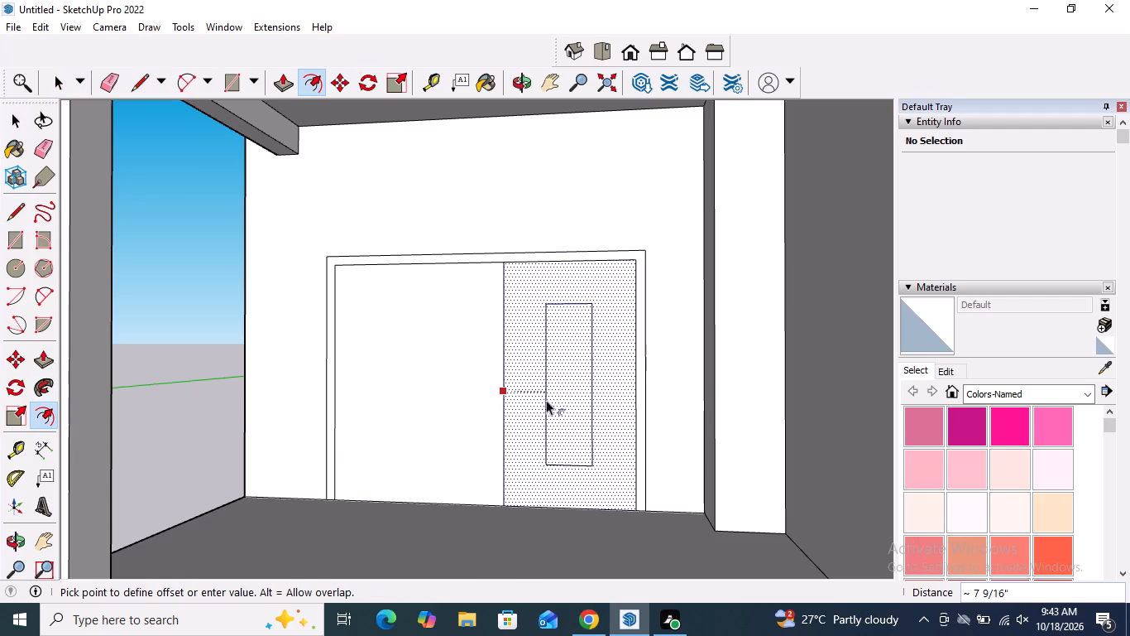
pyautogui.click(514, 433)
pyautogui.press('space')
pyautogui.click(152, 478)
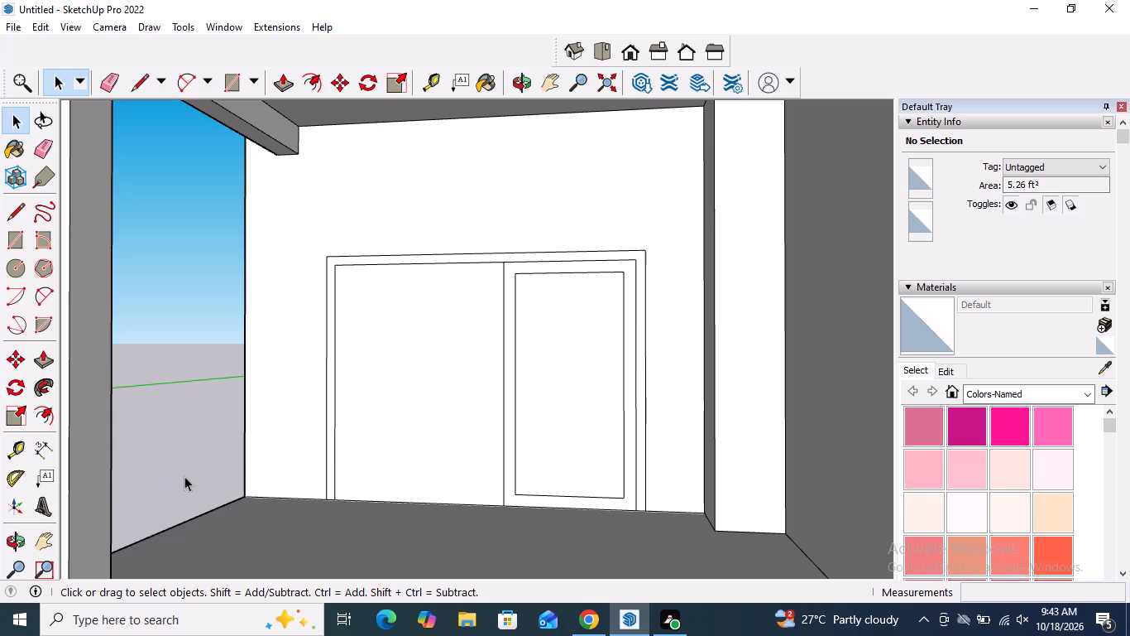
pyautogui.press('Escape')
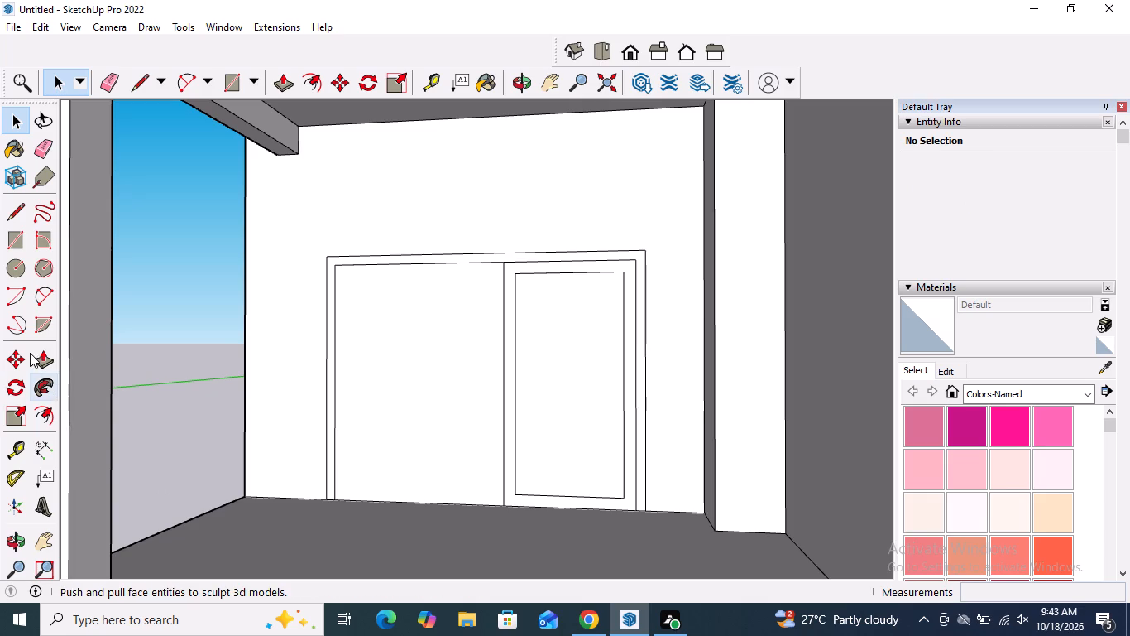
# Divide the wider left-hand door panel with a vertical line from its top edge's midpoint down to the floor.
pyautogui.click(50, 364)
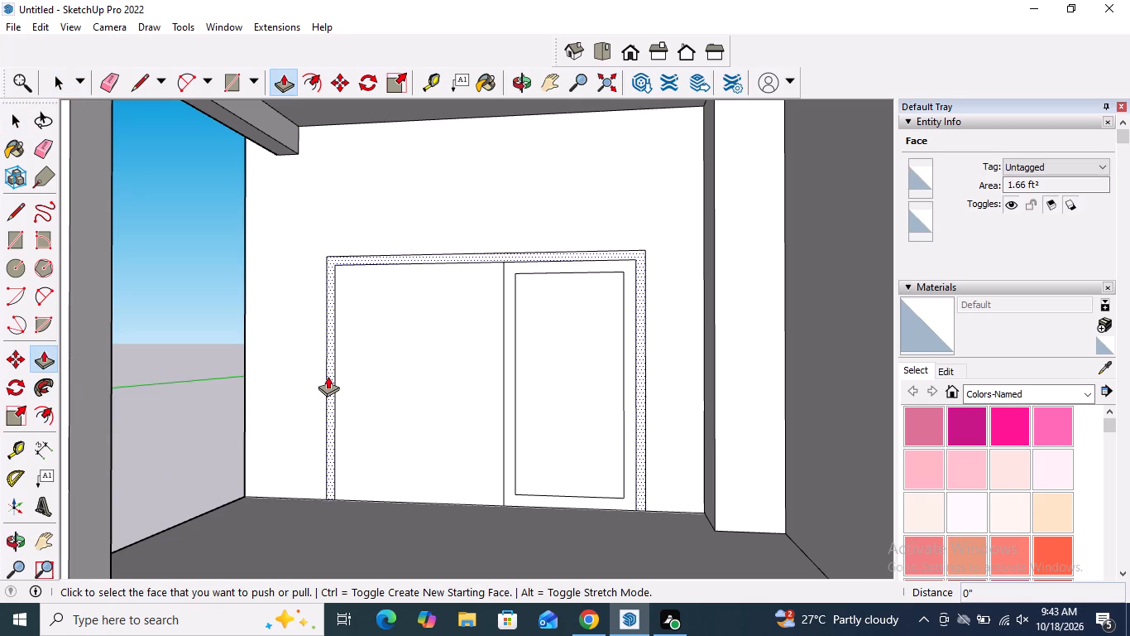
pyautogui.press('Escape')
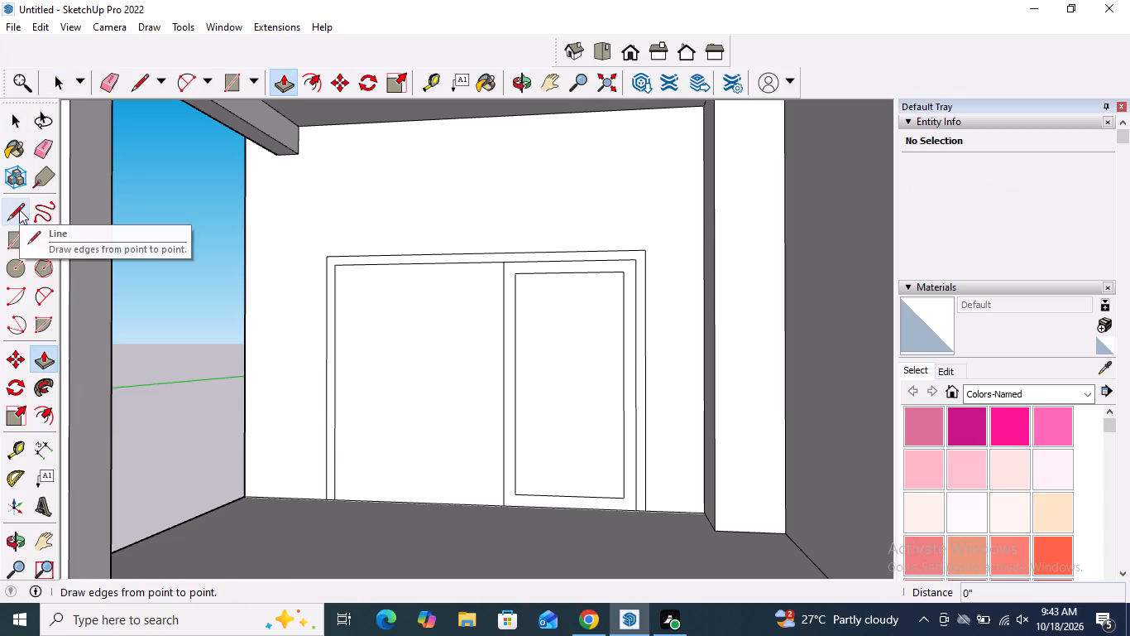
pyautogui.moveTo(19, 210); pyautogui.dragTo(40, 211)
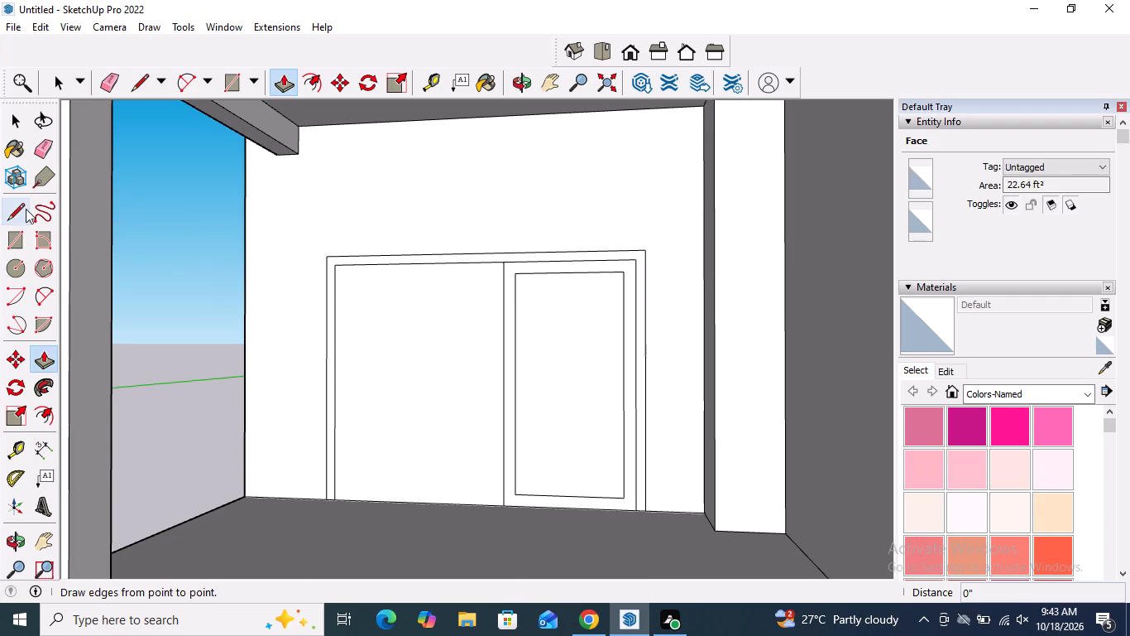
pyautogui.click(26, 210)
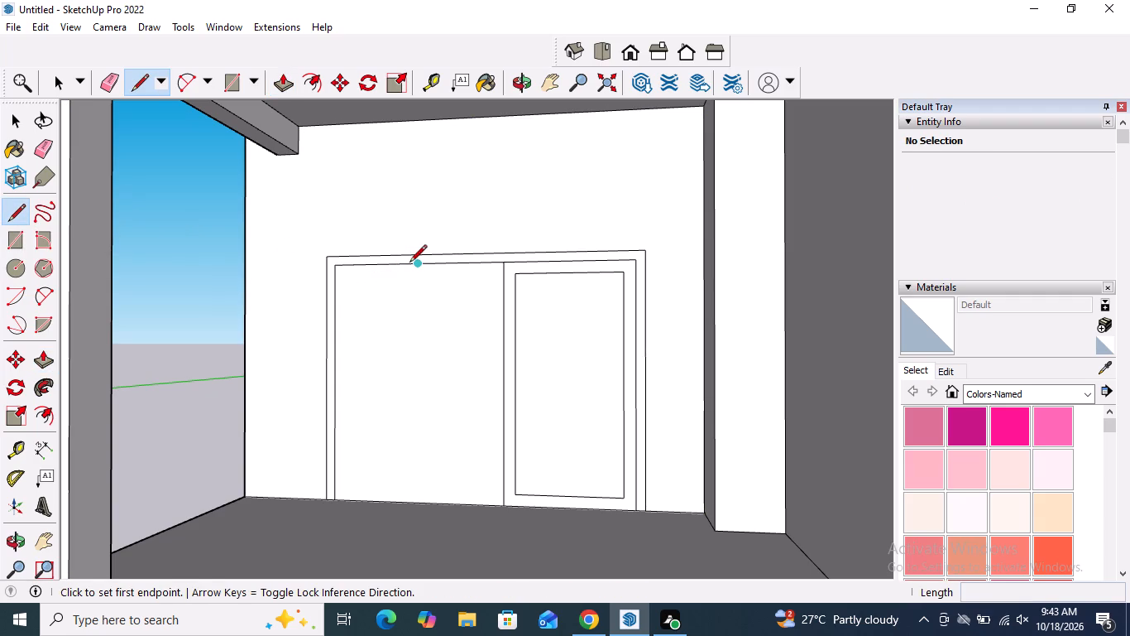
pyautogui.click(419, 267)
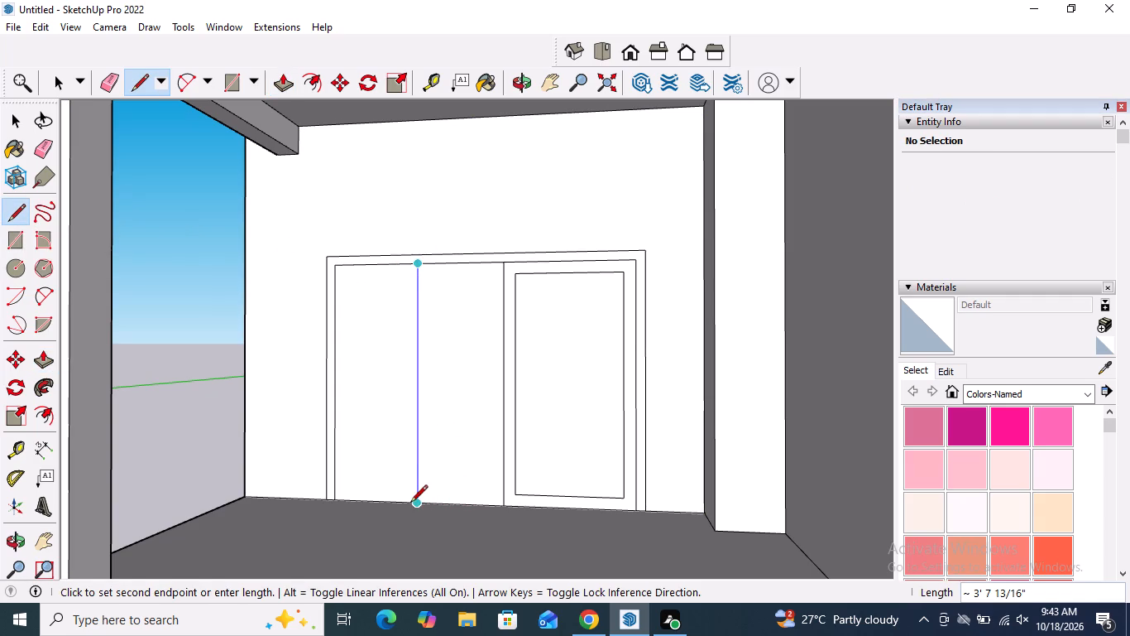
pyautogui.click(417, 503)
pyautogui.press('space')
# Push the door frame face about 5 7/16" back into the recess wall.
pyautogui.click(46, 359)
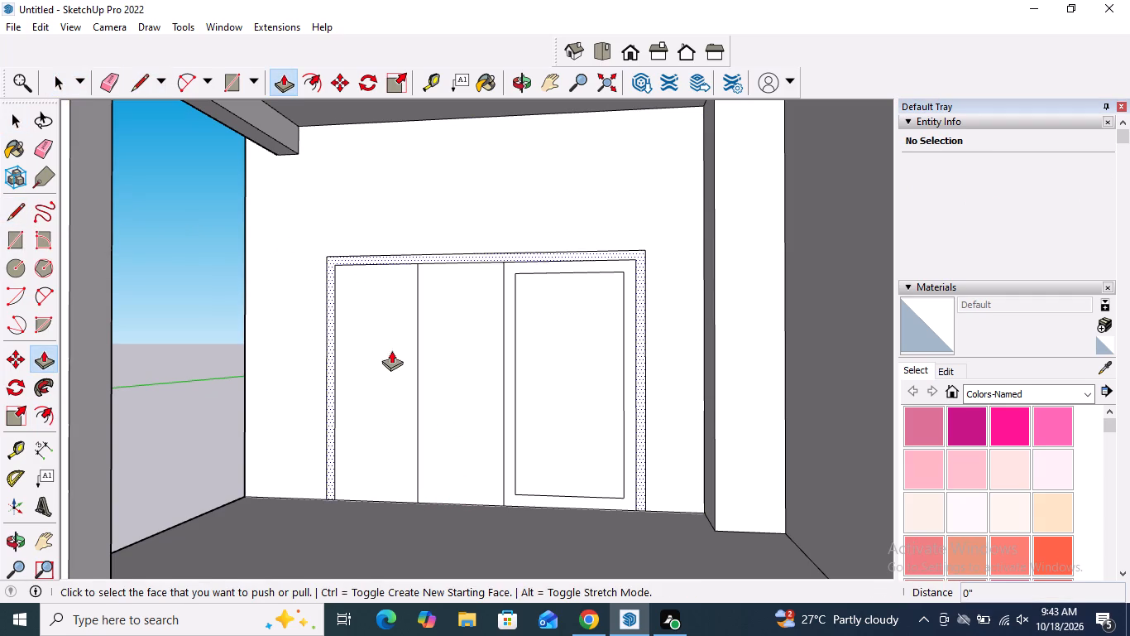
pyautogui.click(332, 352)
pyautogui.click(342, 349)
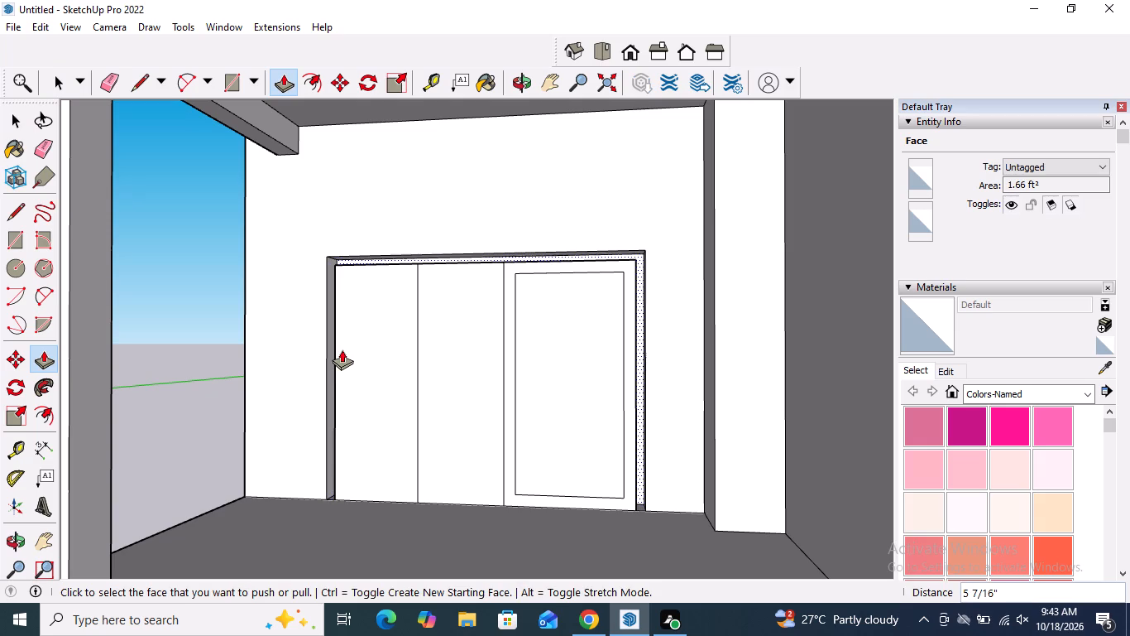
# Push the left and middle door panel faces of the balcony door back 5 7/16" each.
pyautogui.click(398, 365)
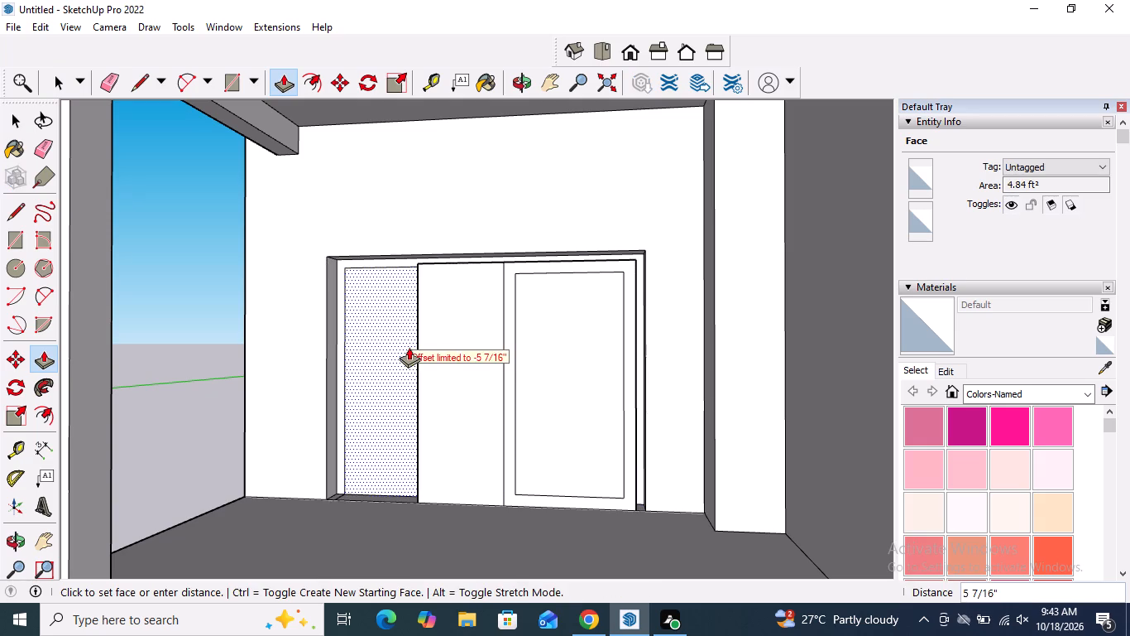
pyautogui.scroll(10, 381, 339)
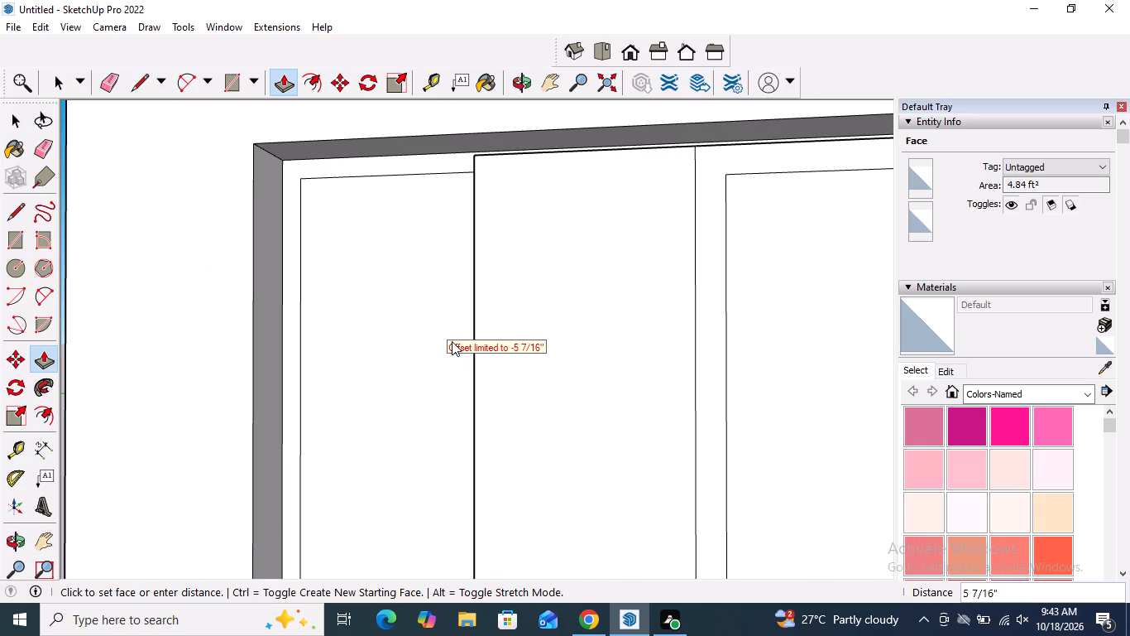
pyautogui.click(452, 341)
pyautogui.click(569, 369)
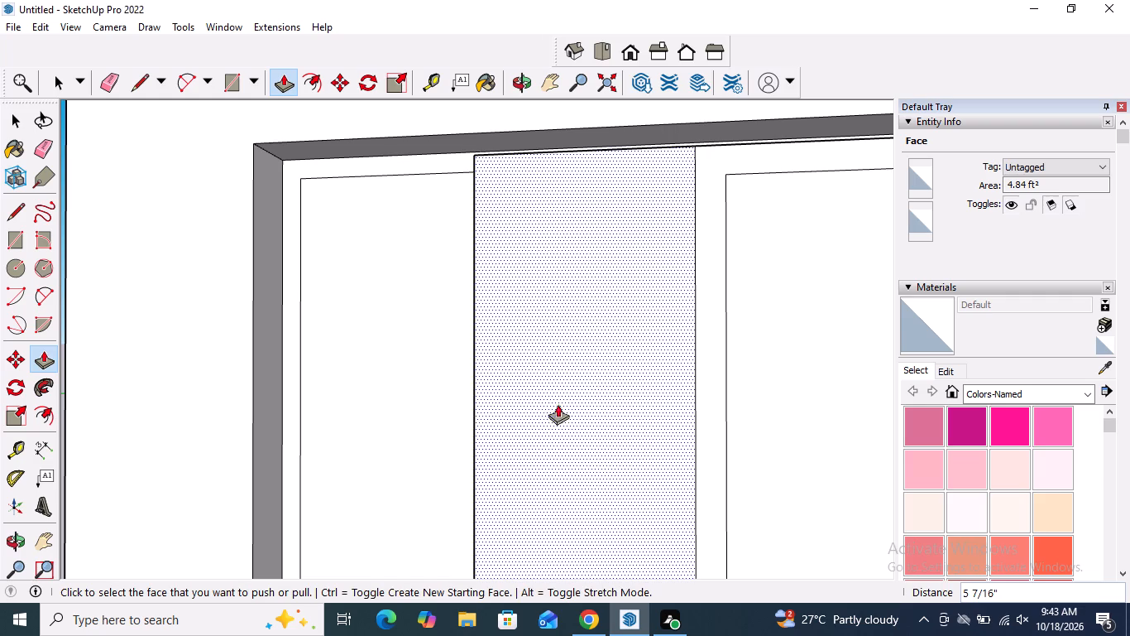
pyautogui.click(518, 398)
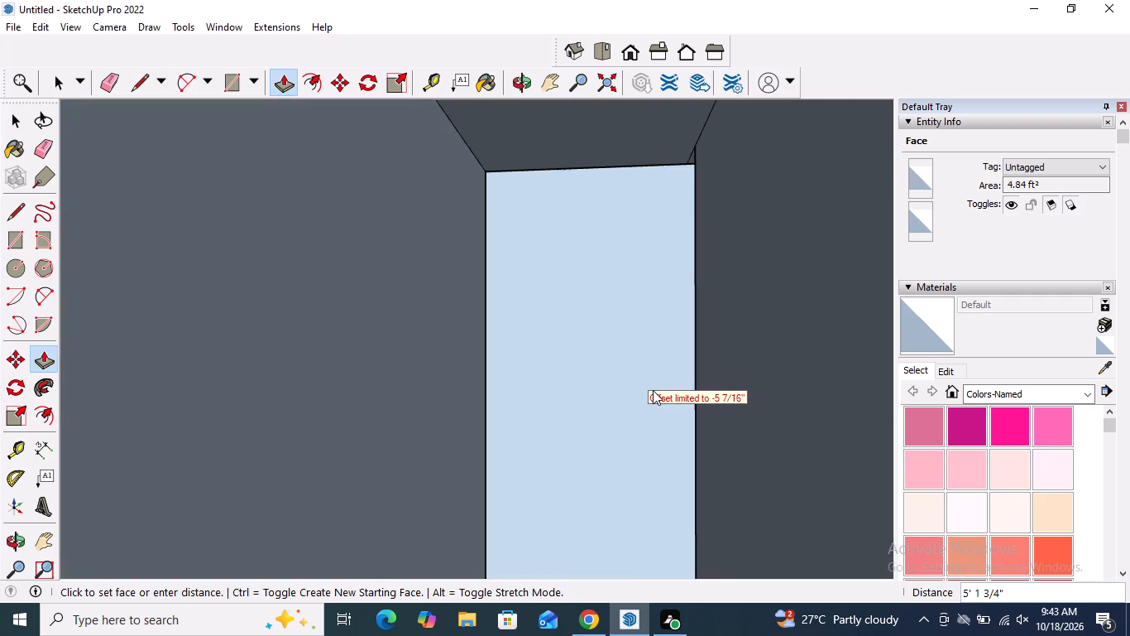
pyautogui.scroll(-5, 429, 400)
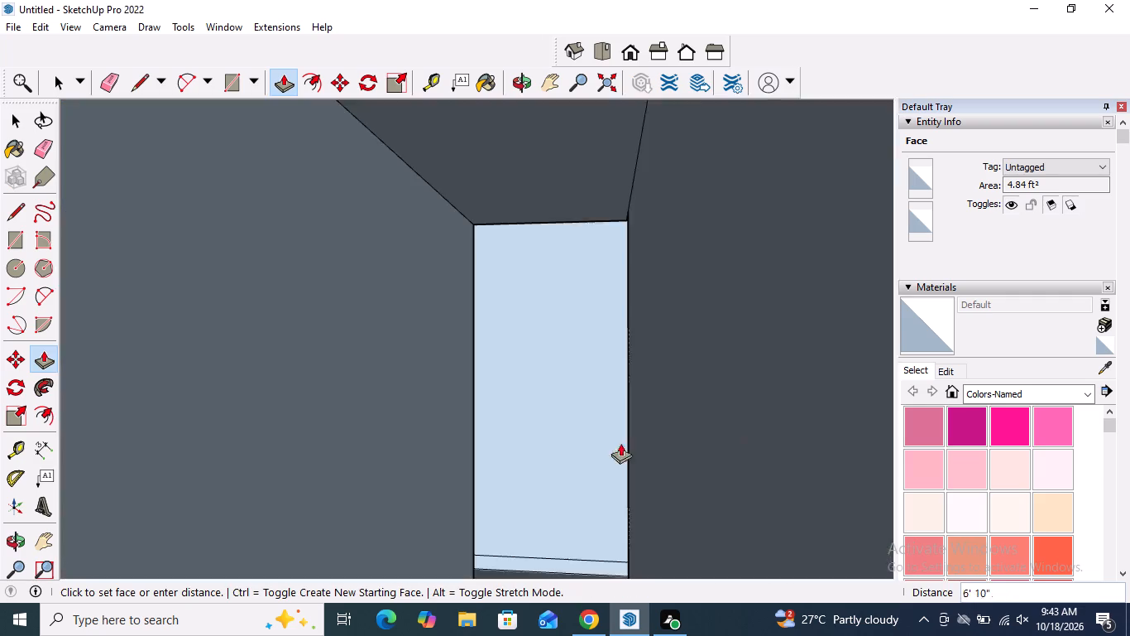
pyautogui.moveTo(493, 443); pyautogui.dragTo(656, 461, button='middle')
pyautogui.click(392, 443)
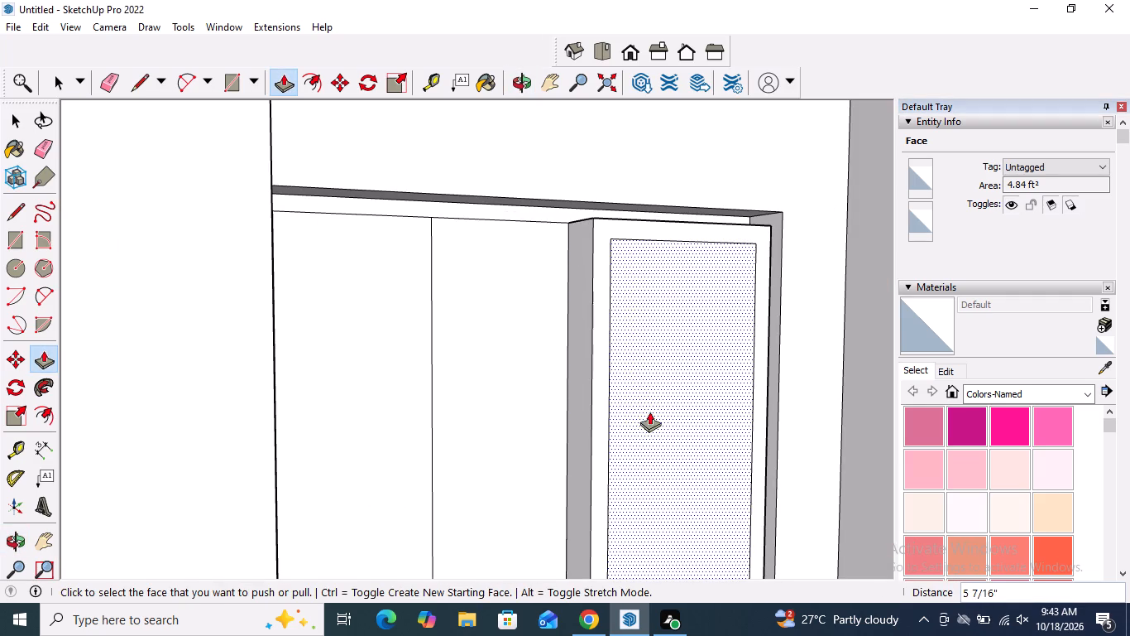
# Push the border face of the right-hand door panel back about 5".
pyautogui.scroll(2, 620, 388)
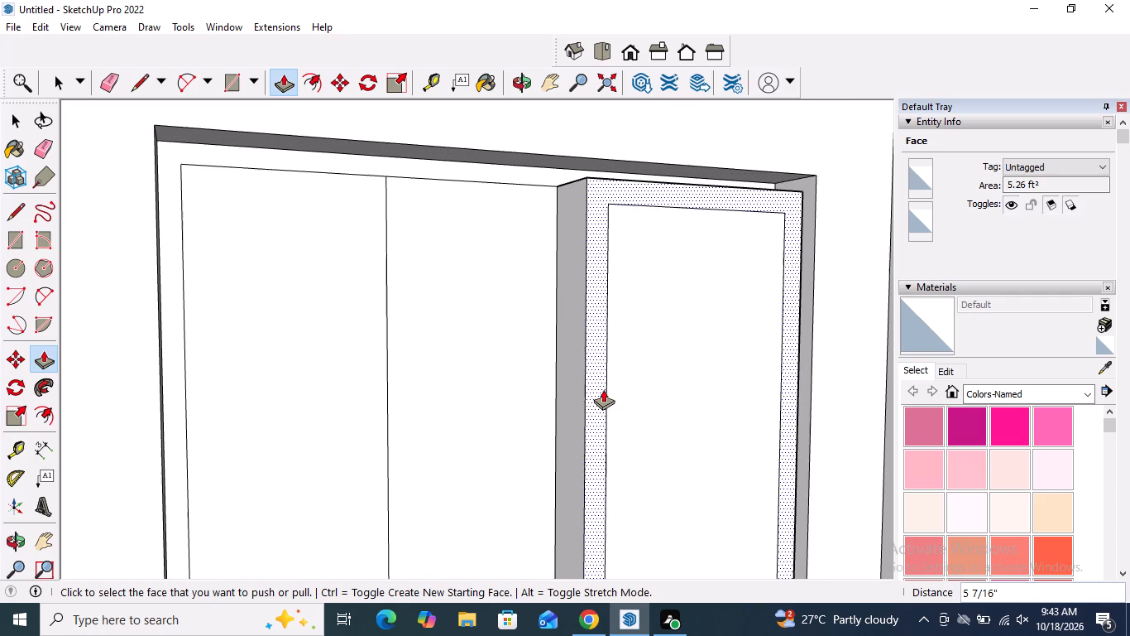
pyautogui.click(595, 389)
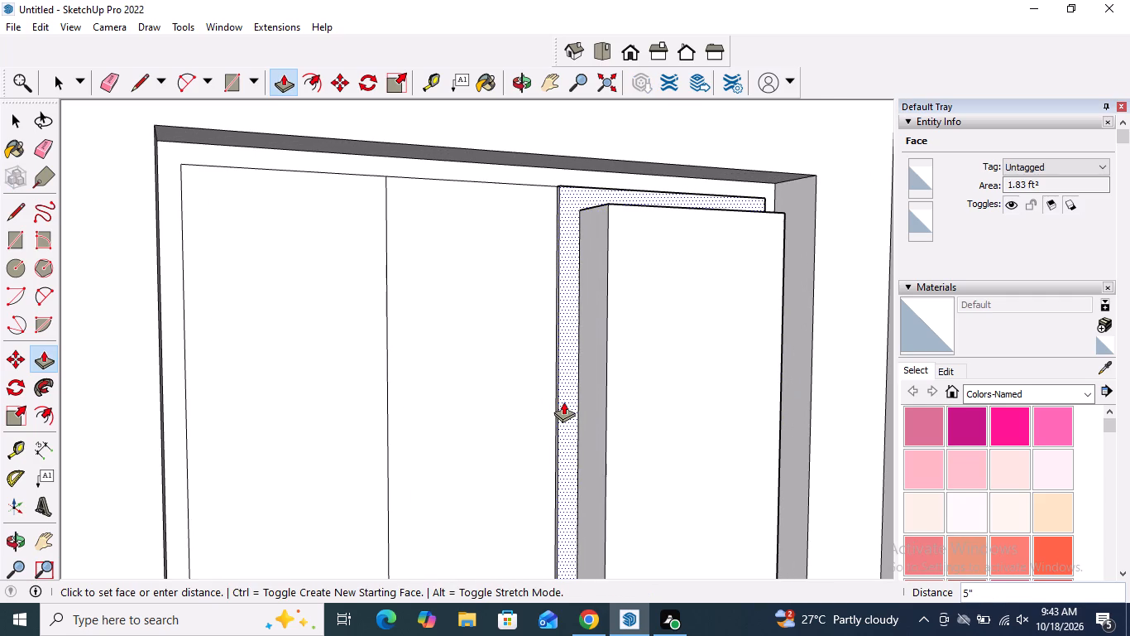
pyautogui.click(564, 402)
# Push the right-hand door panel's inner face back in two moves of about 1 1/16" and 4 3/8".
pyautogui.moveTo(676, 420); pyautogui.dragTo(668, 420)
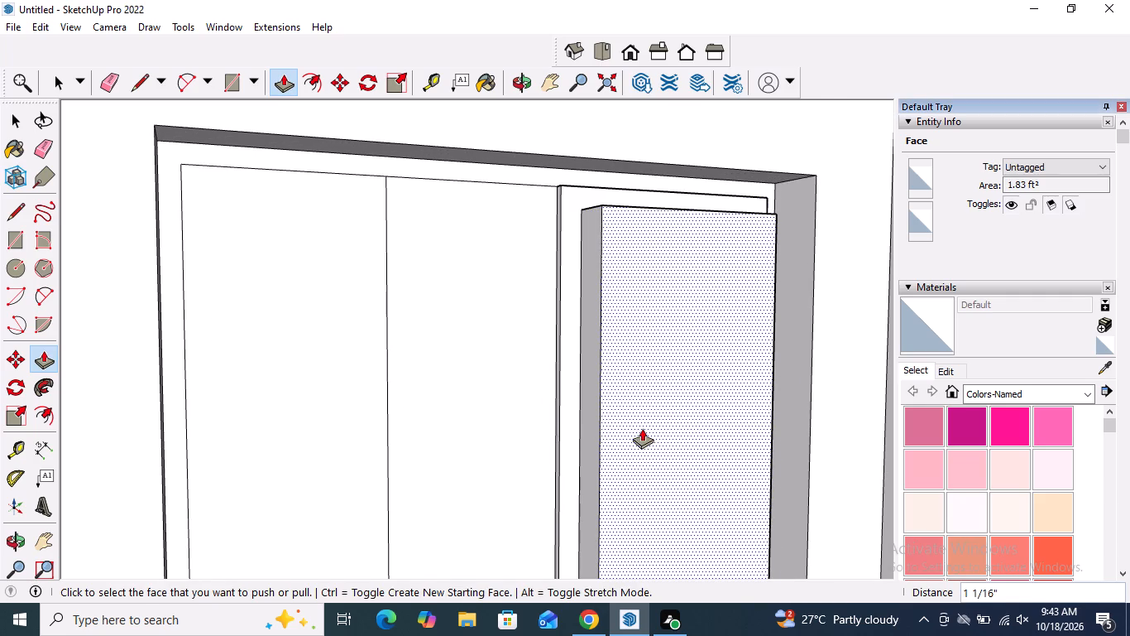
pyautogui.click(643, 426)
pyautogui.click(534, 429)
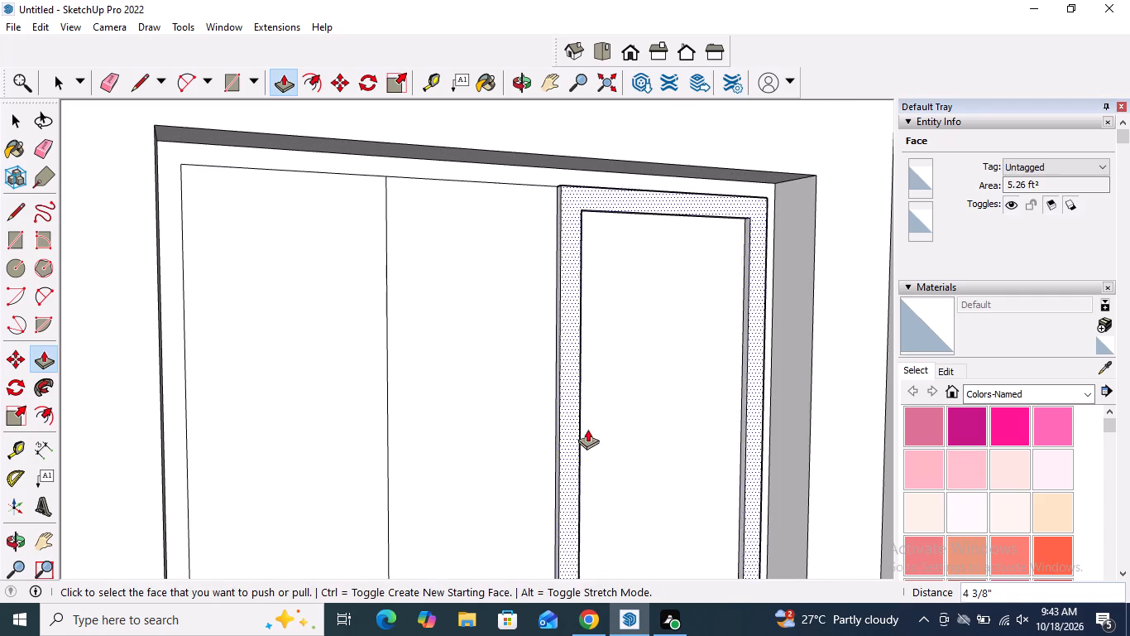
pyautogui.press('space')
# Examine the balcony door up close and within the whole front facade.
pyautogui.scroll(-4, 620, 402)
pyautogui.moveTo(649, 399); pyautogui.dragTo(358, 415, button='middle')
pyautogui.scroll(-5, 446, 395)
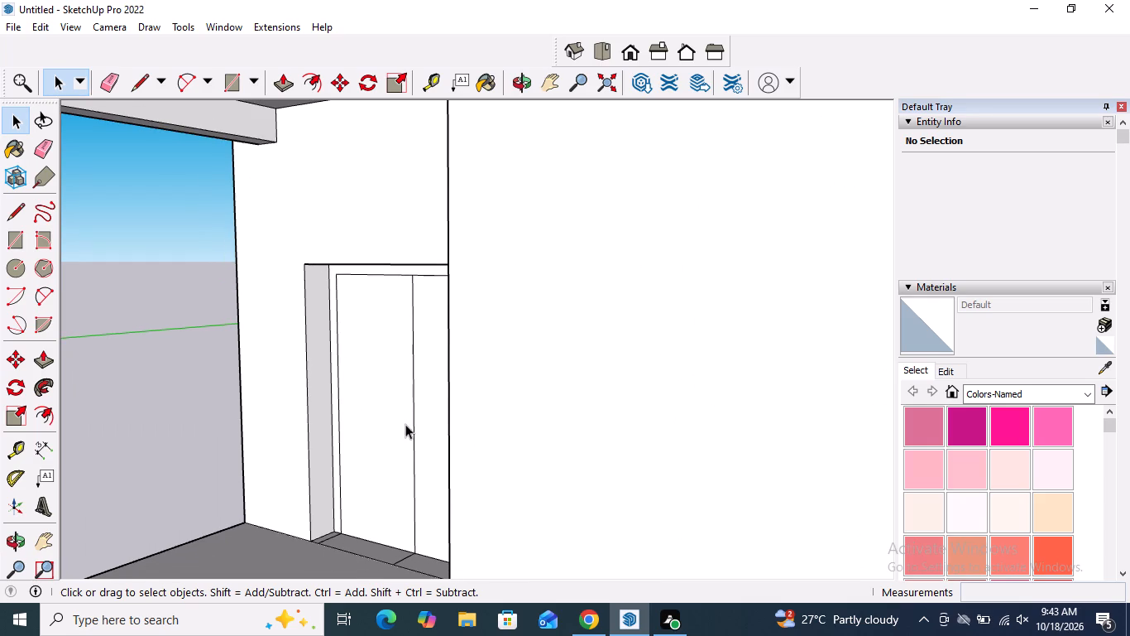
pyautogui.scroll(-9, 409, 416)
pyautogui.moveTo(376, 391); pyautogui.dragTo(524, 336, button='middle')
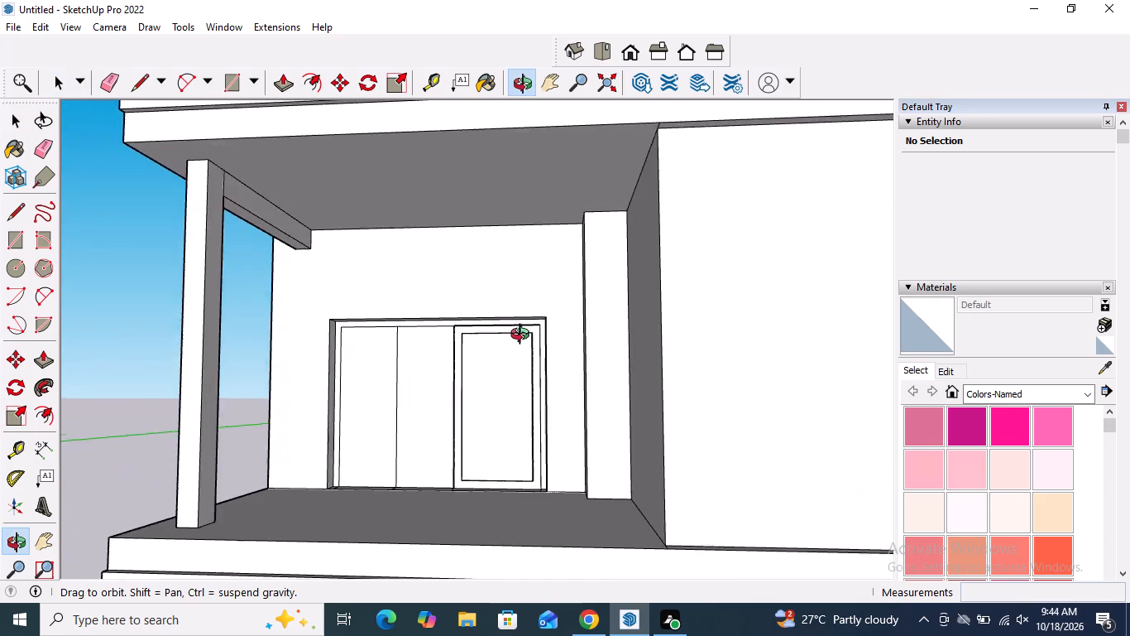
pyautogui.moveTo(524, 336); pyautogui.dragTo(543, 354, button='middle')
pyautogui.scroll(-11, 505, 392)
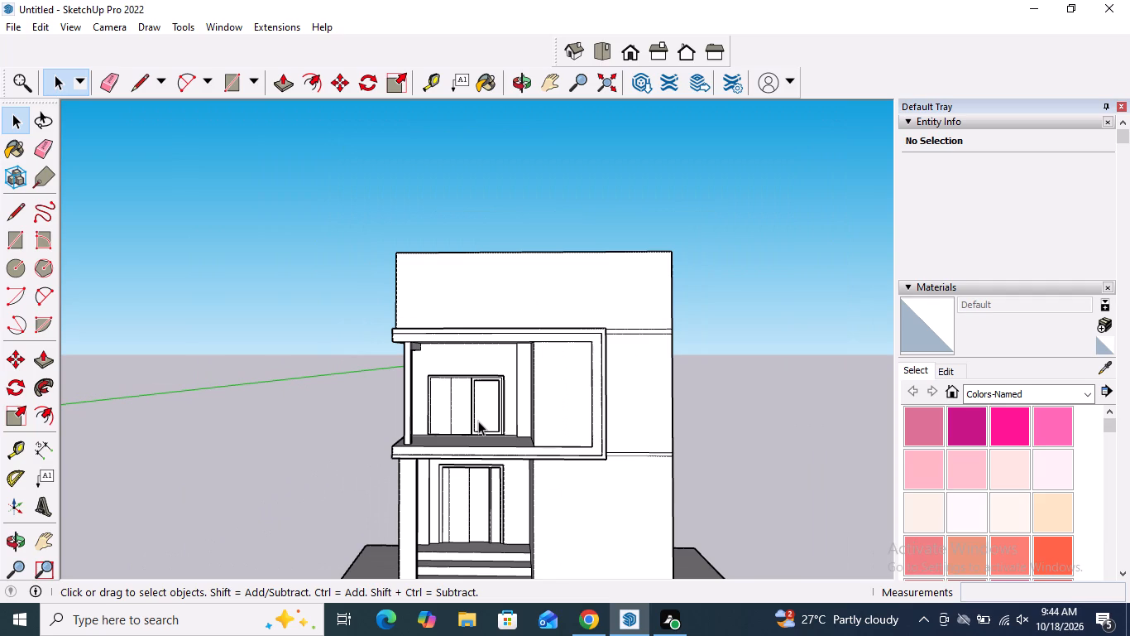
# Draw a 2 3/16" line down from the balcony floor's inner front corner and a 7' 11 1/16" horizontal line to the slab's open end.
pyautogui.scroll(7, 517, 430)
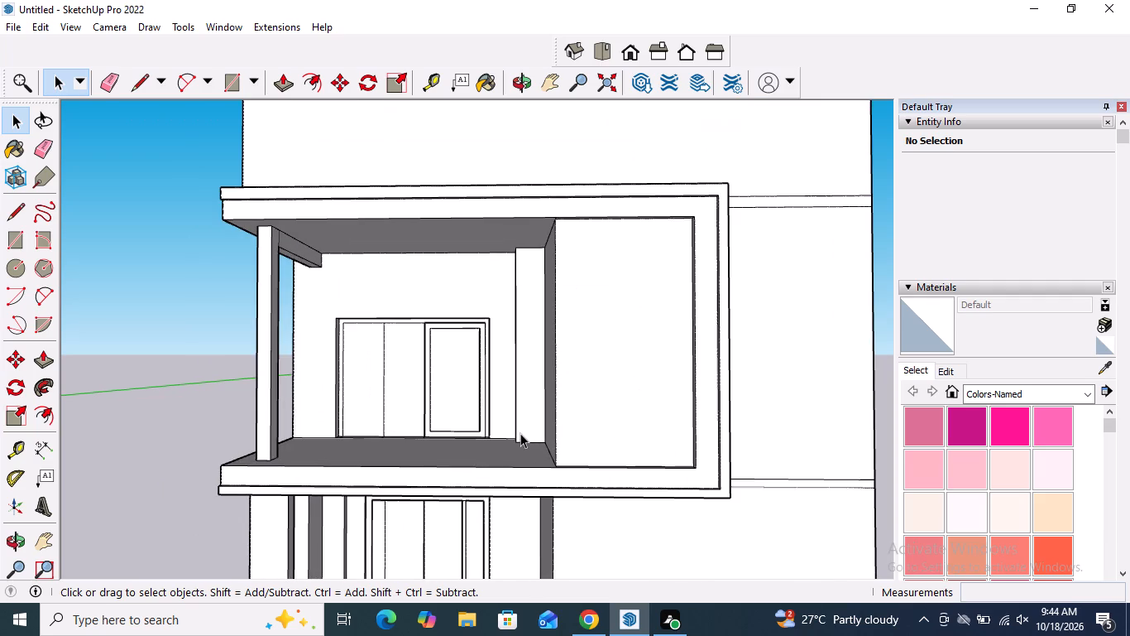
pyautogui.scroll(2, 447, 484)
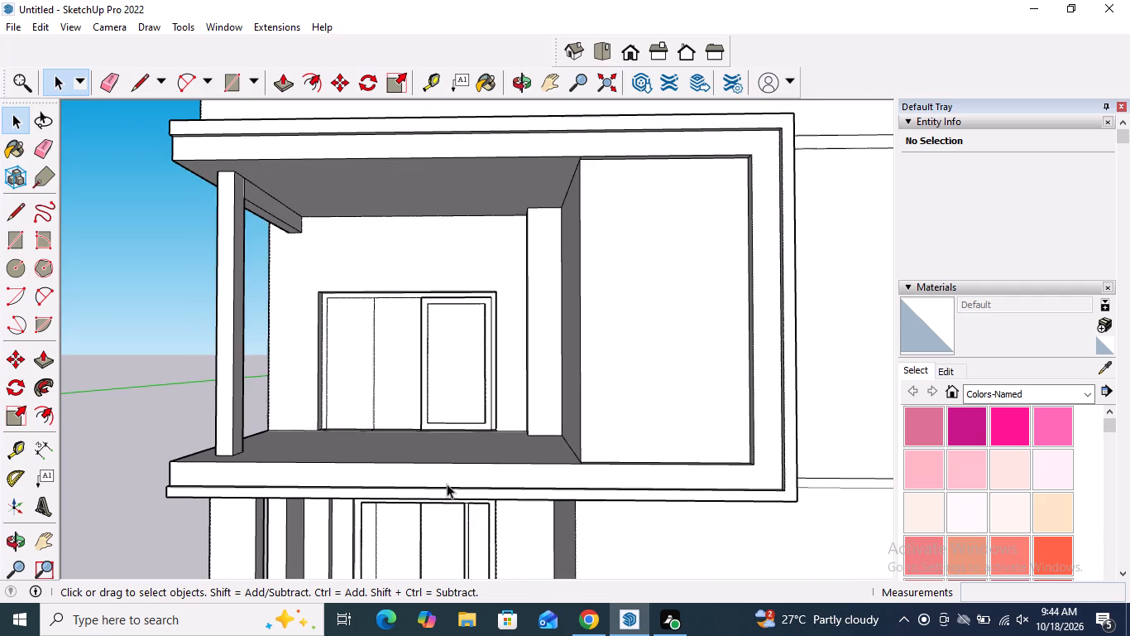
pyautogui.scroll(3, 448, 478)
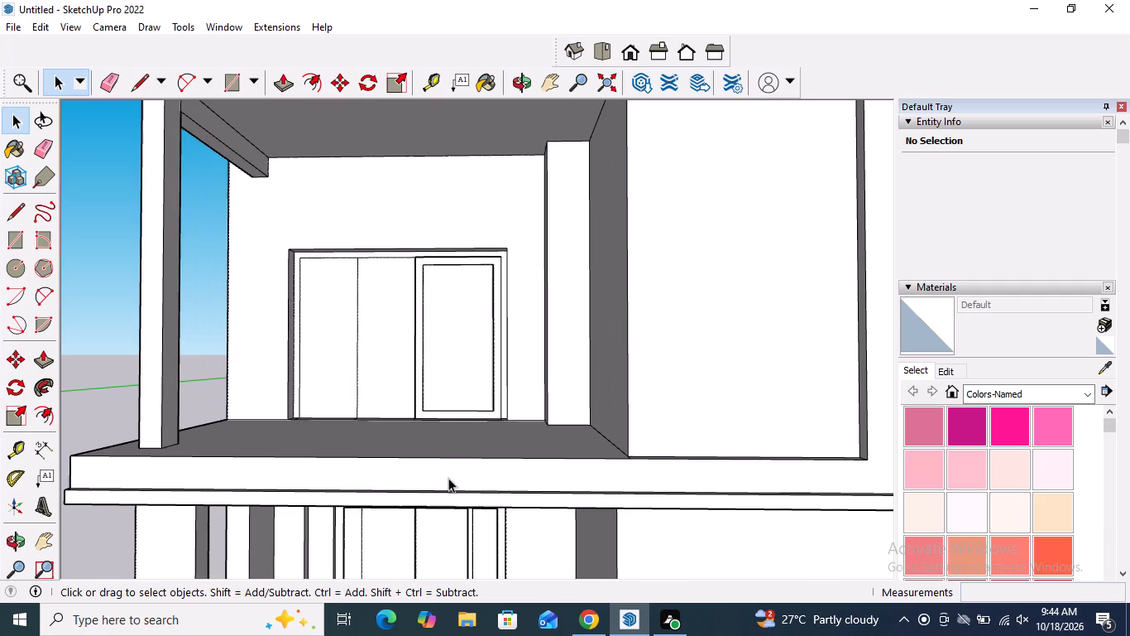
pyautogui.click(13, 214)
pyautogui.click(627, 463)
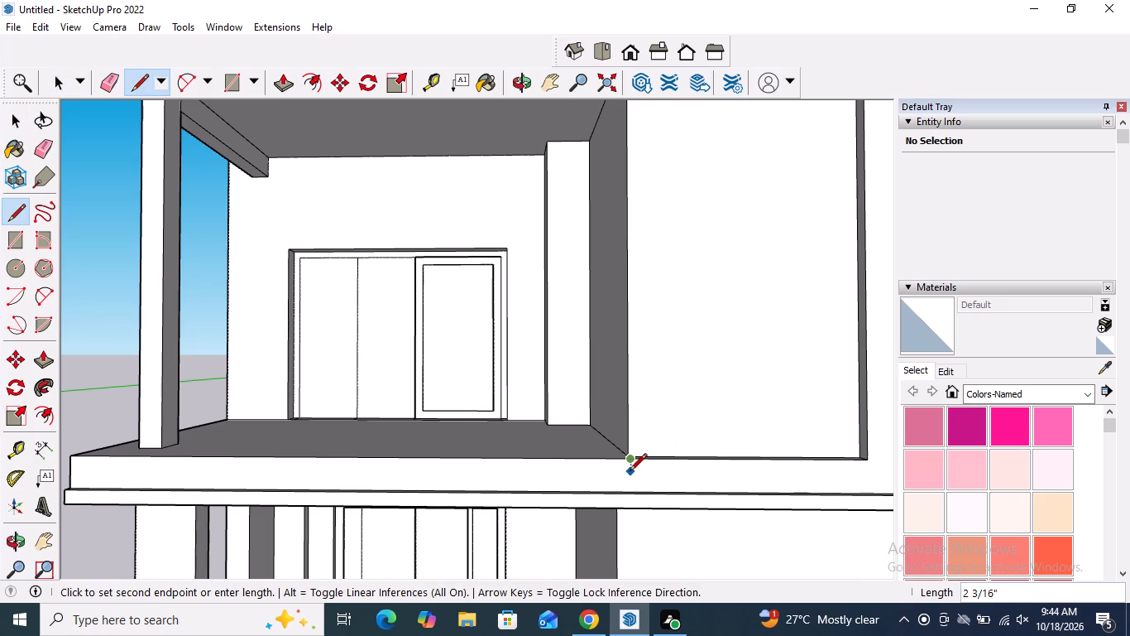
pyautogui.click(630, 472)
pyautogui.scroll(-3, 515, 487)
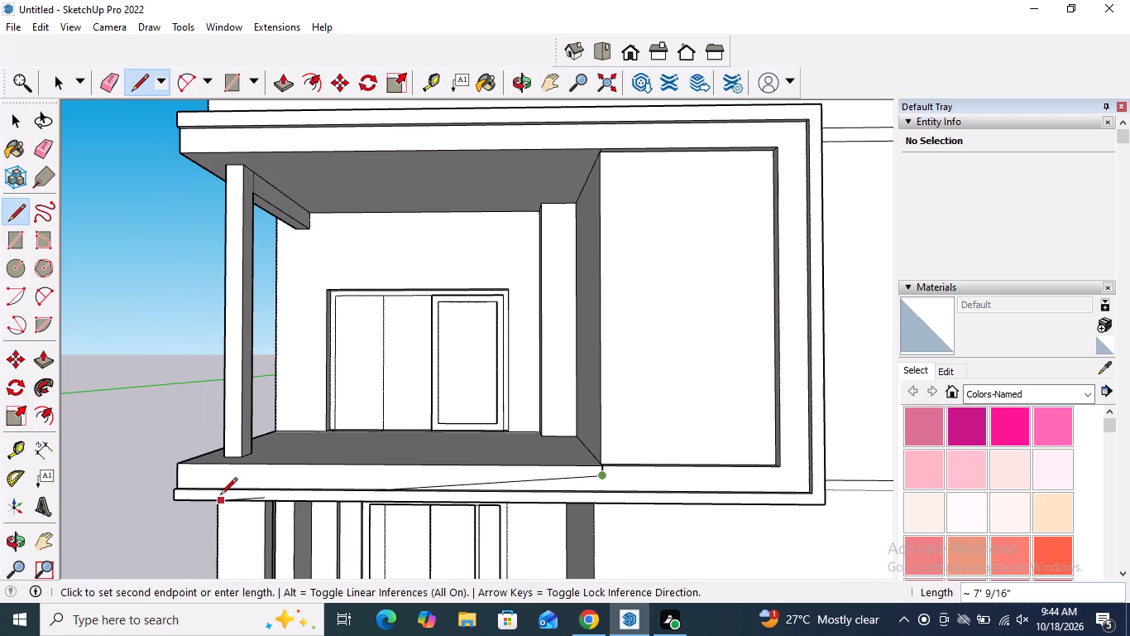
pyautogui.click(177, 475)
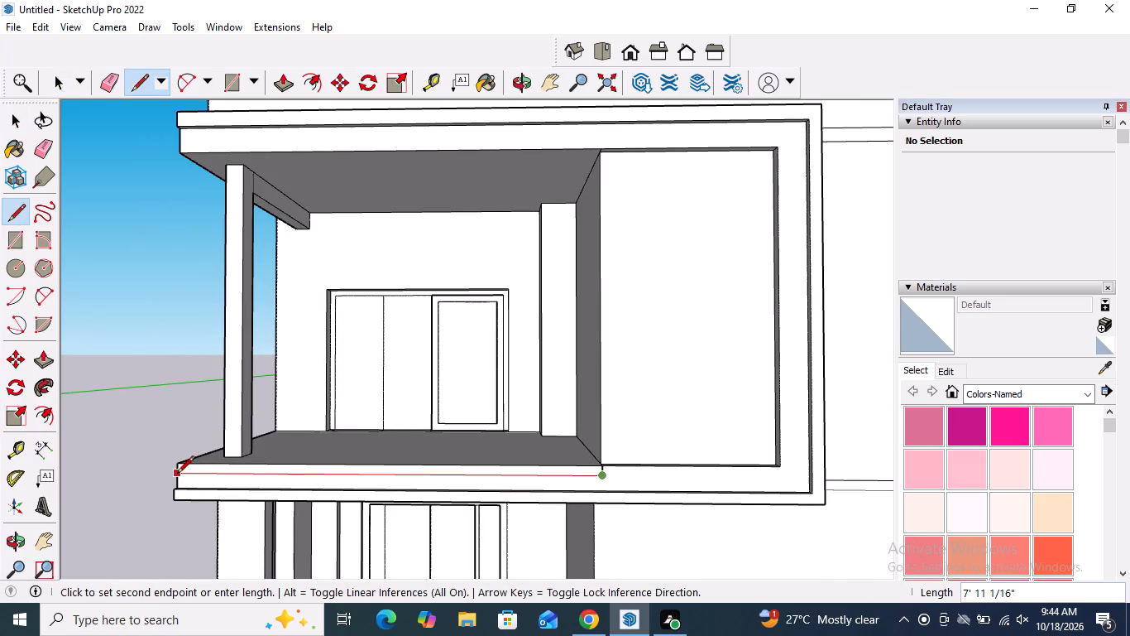
pyautogui.press('space')
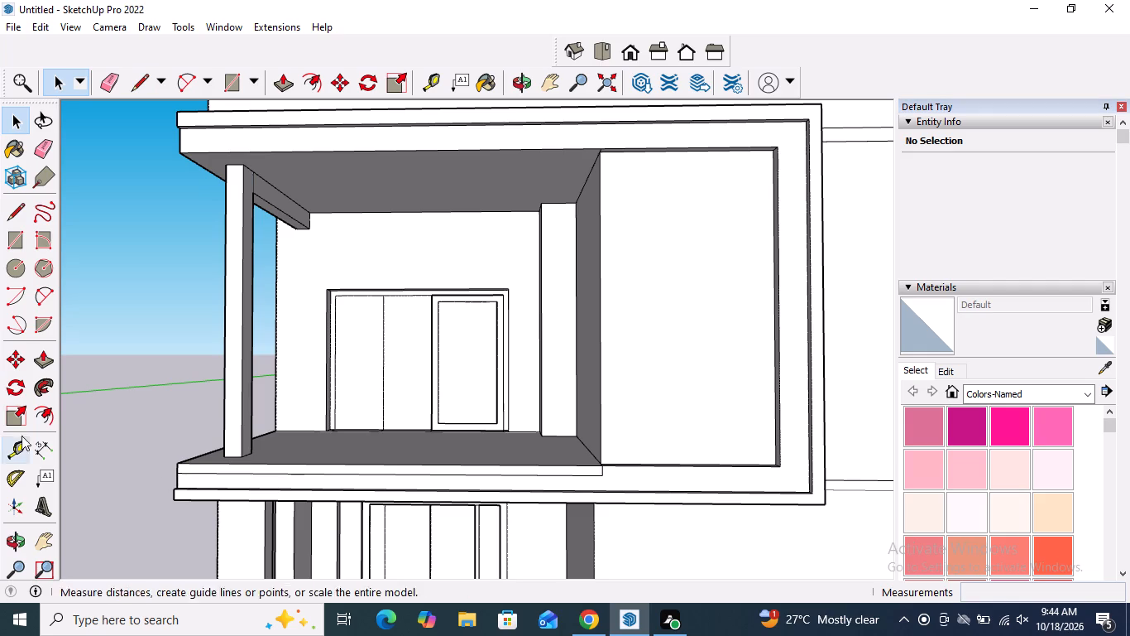
# Pull the narrow strip along the balcony floor's front edge outward about 1 1/16".
pyautogui.click(45, 362)
pyautogui.scroll(3, 144, 463)
pyautogui.moveTo(214, 484); pyautogui.dragTo(223, 484, button='middle')
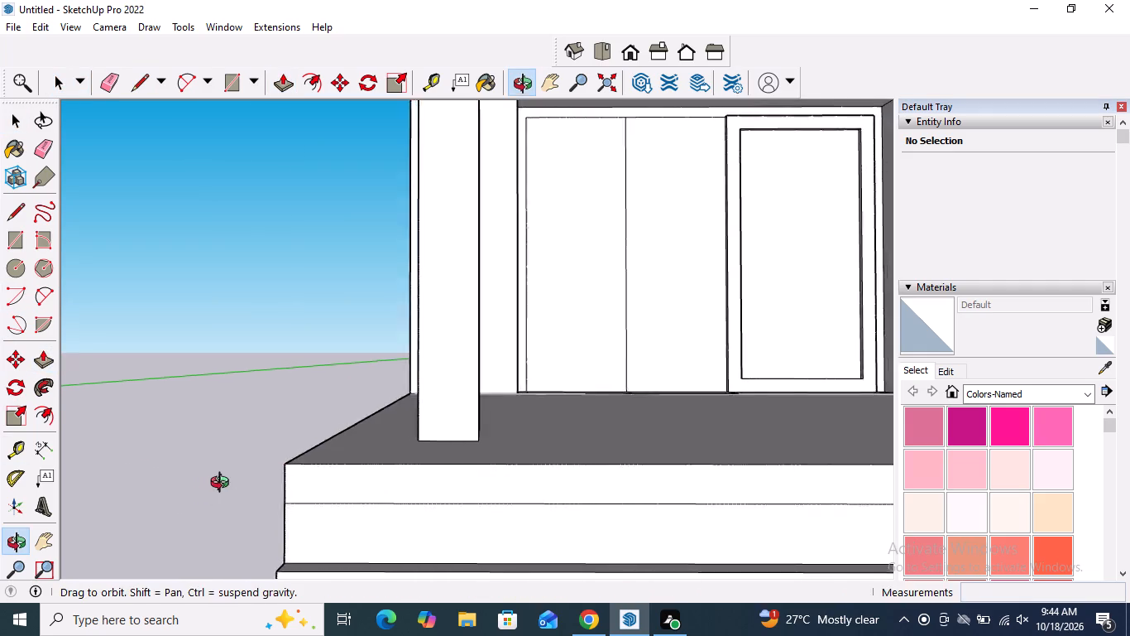
pyautogui.moveTo(223, 484); pyautogui.dragTo(314, 493, button='middle')
pyautogui.click(415, 498)
pyautogui.click(423, 500)
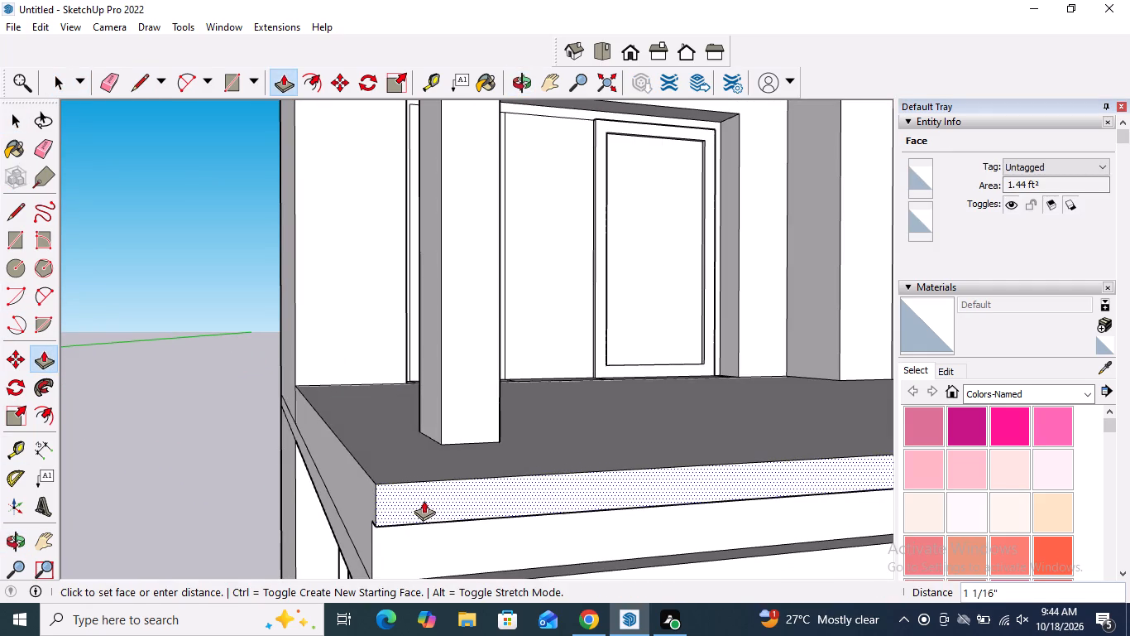
pyautogui.scroll(-3, 241, 463)
pyautogui.press('space')
# Examine the projecting balcony edge strip and the surrounding frame from several angles.
pyautogui.scroll(-5, 242, 450)
pyautogui.moveTo(572, 414); pyautogui.dragTo(419, 450, button='middle')
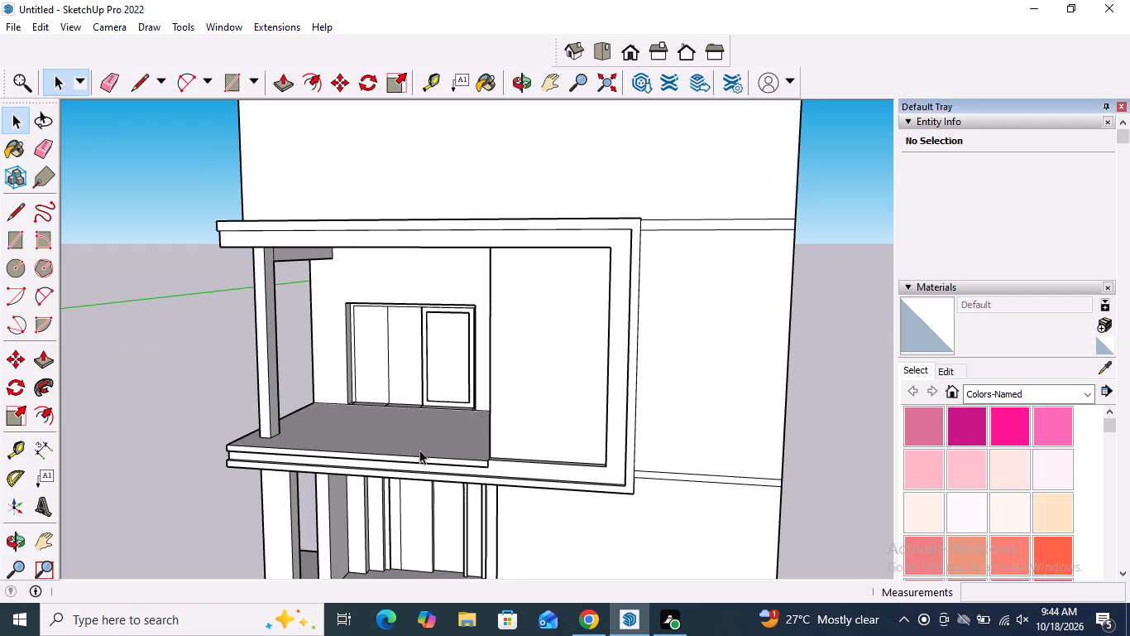
pyautogui.scroll(5, 527, 461)
pyautogui.moveTo(508, 465); pyautogui.dragTo(437, 471, button='middle')
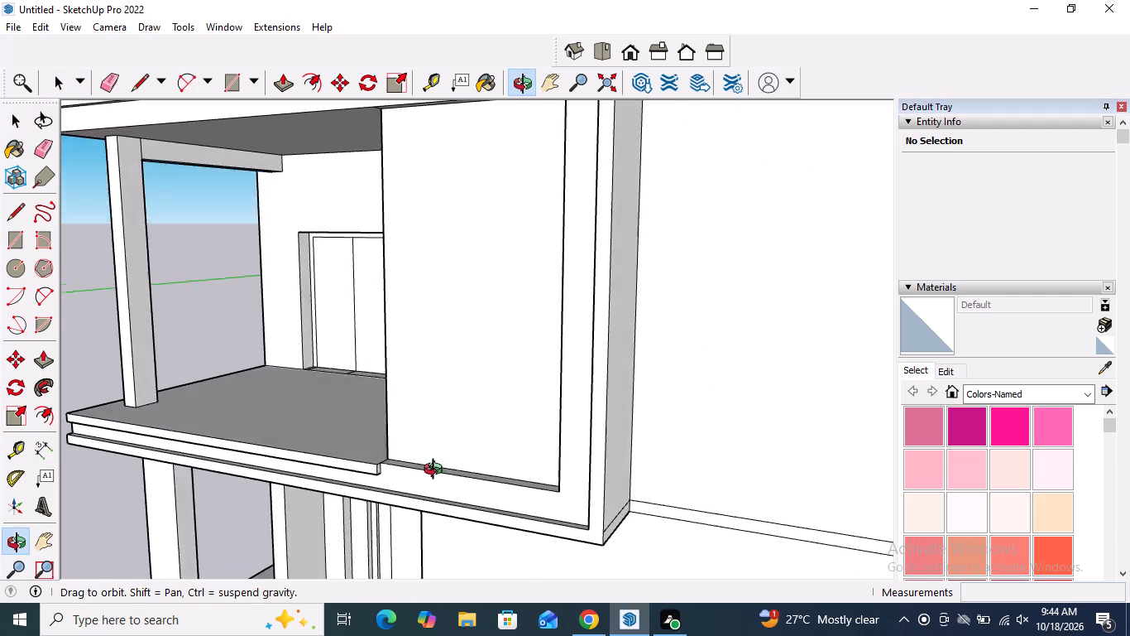
pyautogui.moveTo(437, 471); pyautogui.dragTo(504, 456, button='middle')
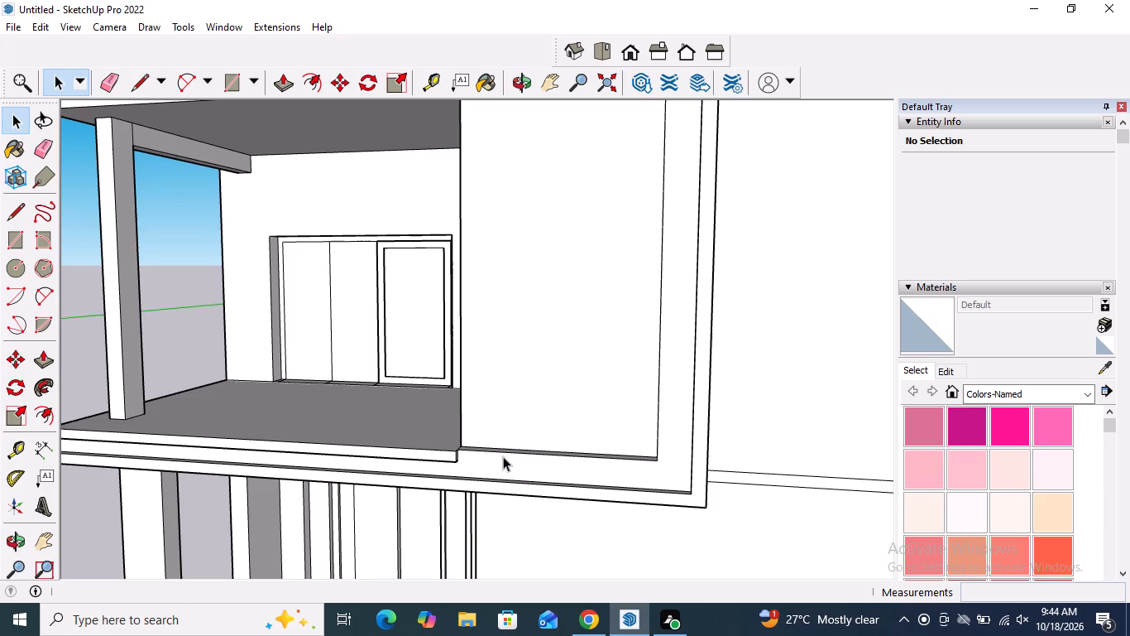
pyautogui.scroll(-2, 503, 456)
pyautogui.moveTo(487, 426); pyautogui.dragTo(483, 379, button='middle')
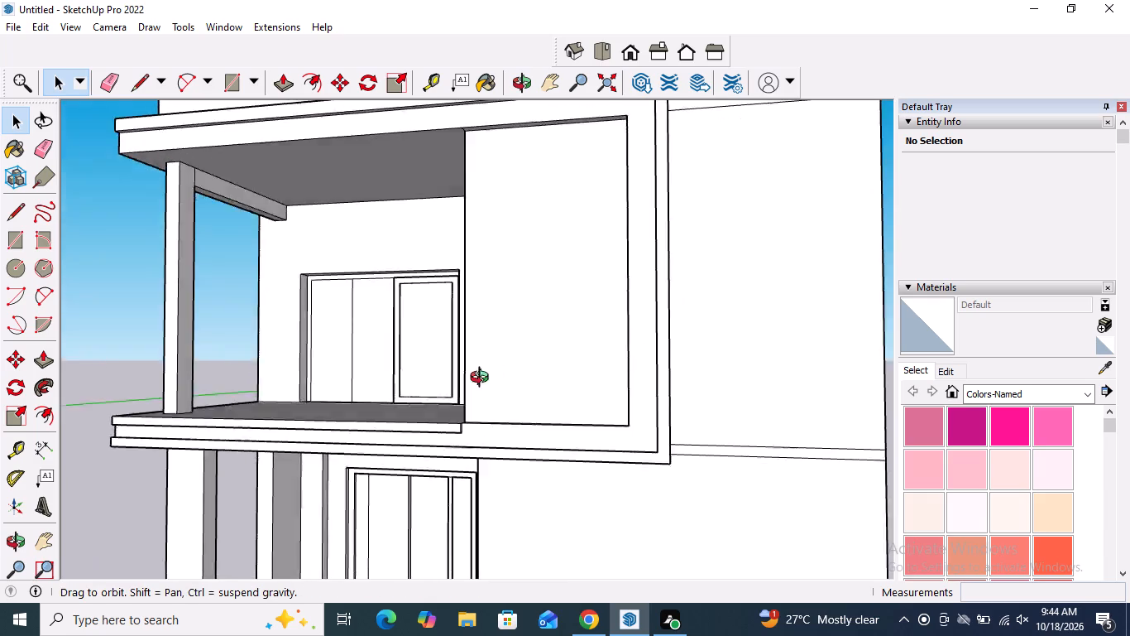
pyautogui.moveTo(483, 379); pyautogui.dragTo(570, 425, button='middle')
pyautogui.scroll(-4, 569, 428)
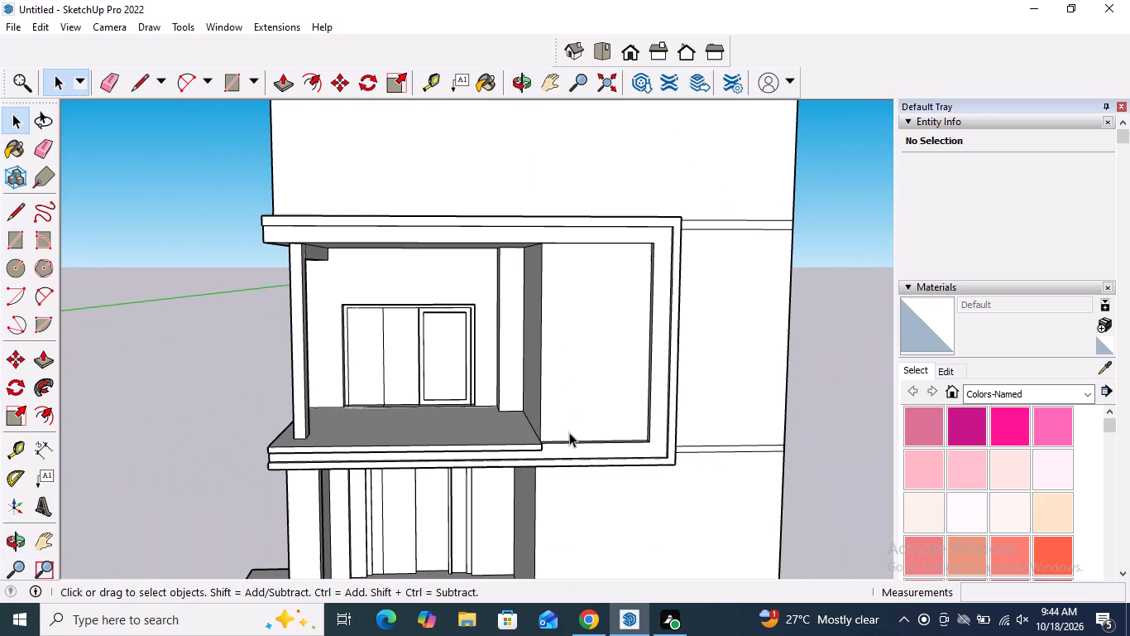
pyautogui.moveTo(562, 432); pyautogui.dragTo(554, 429, button='middle')
pyautogui.moveTo(554, 429); pyautogui.dragTo(491, 399, button='middle')
# Draw an upright rectangle about 3' 11 1/2" by 1' 4 5/16" on the solid wall beside the balcony, inside the frame.
pyautogui.click(16, 244)
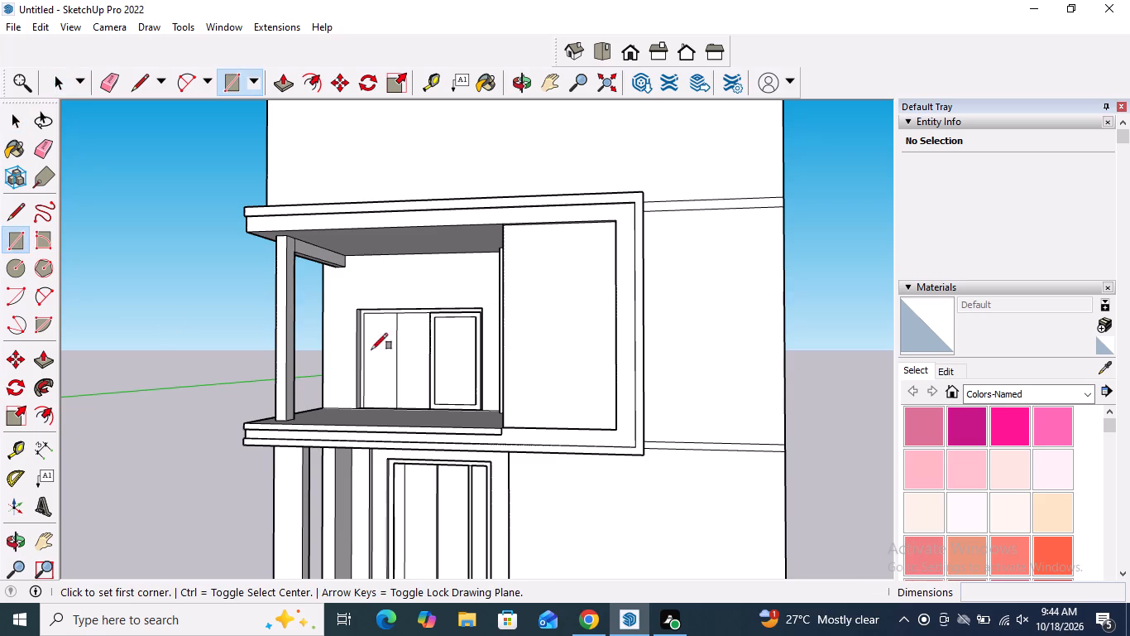
pyautogui.click(534, 255)
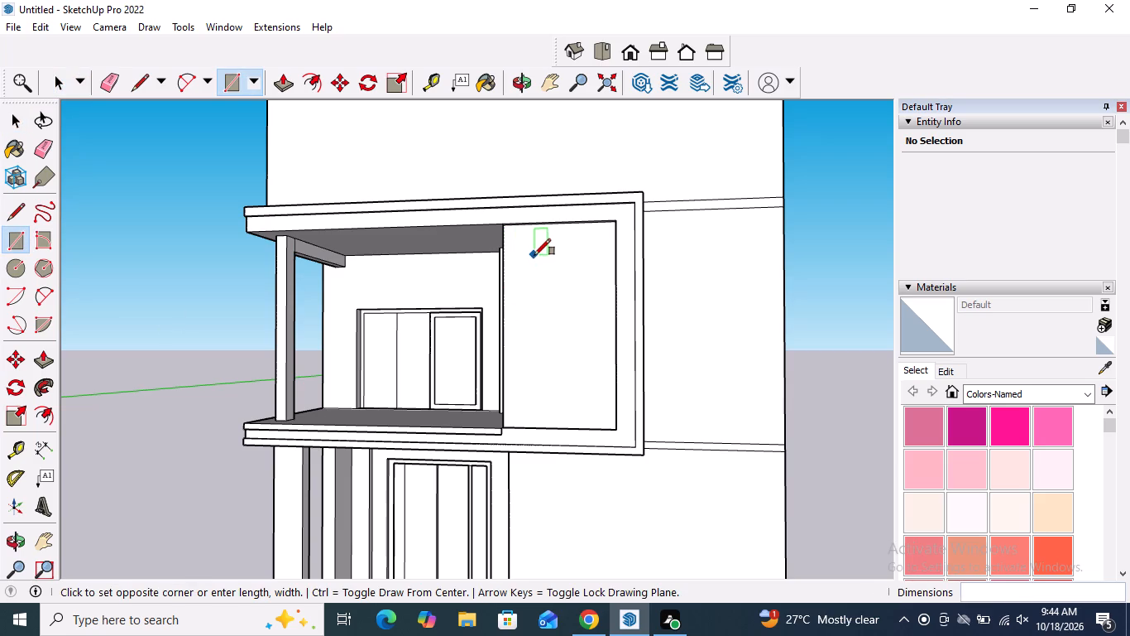
pyautogui.click(582, 393)
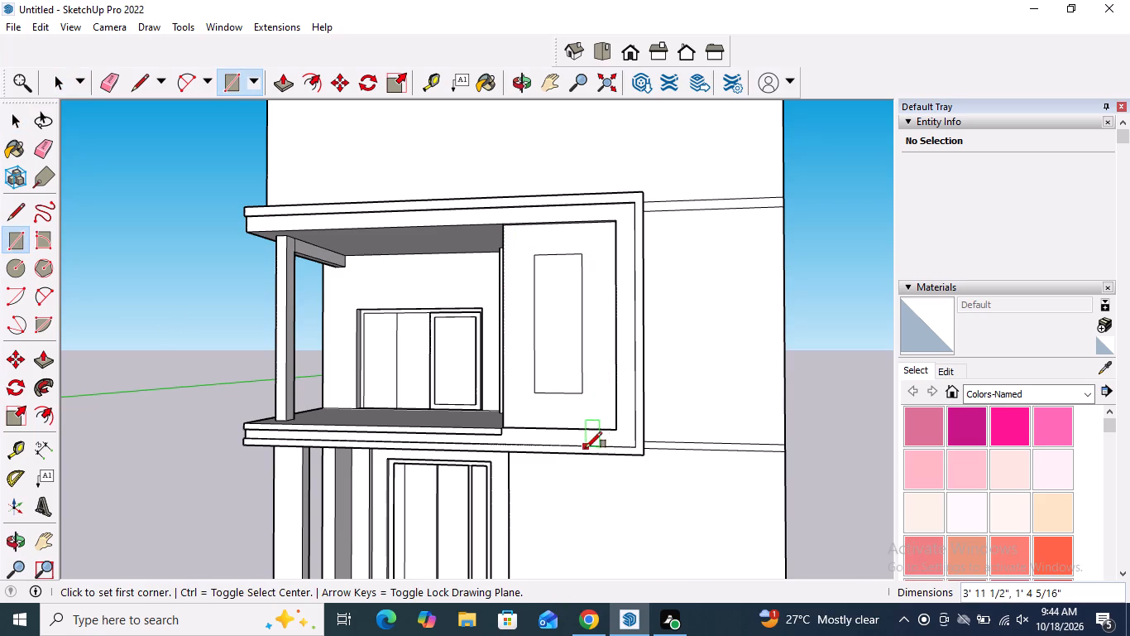
pyautogui.moveTo(329, 453); pyautogui.dragTo(136, 440)
pyautogui.press('space')
# Push the upright rectangle on the solid wall beside the balcony inward about 7 9/16" as a window recess.
pyautogui.click(45, 366)
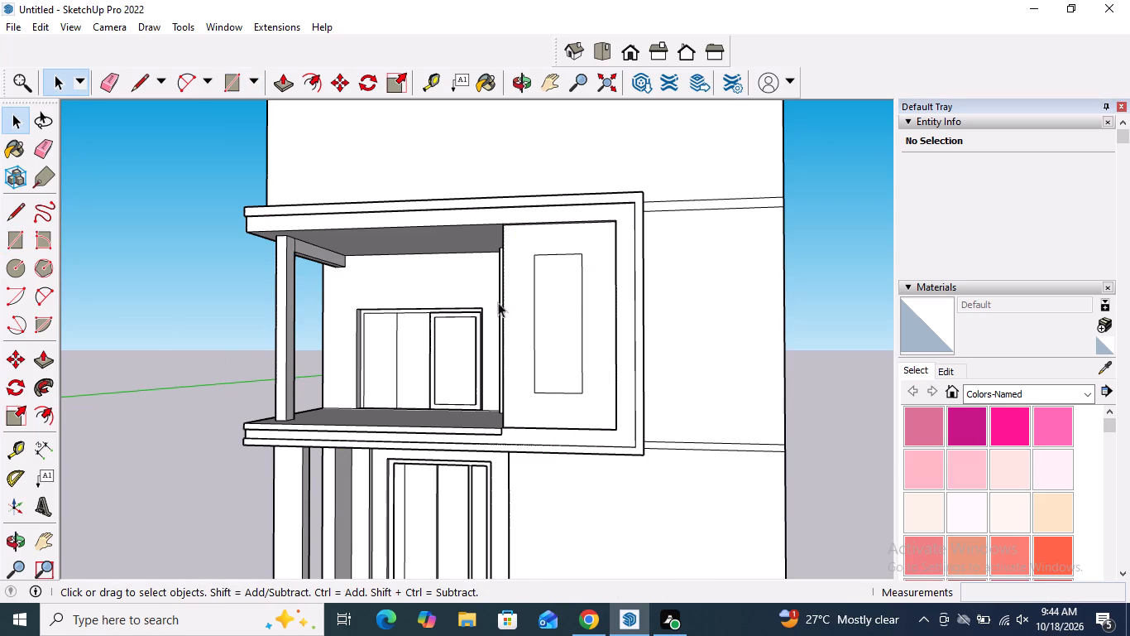
pyautogui.click(51, 362)
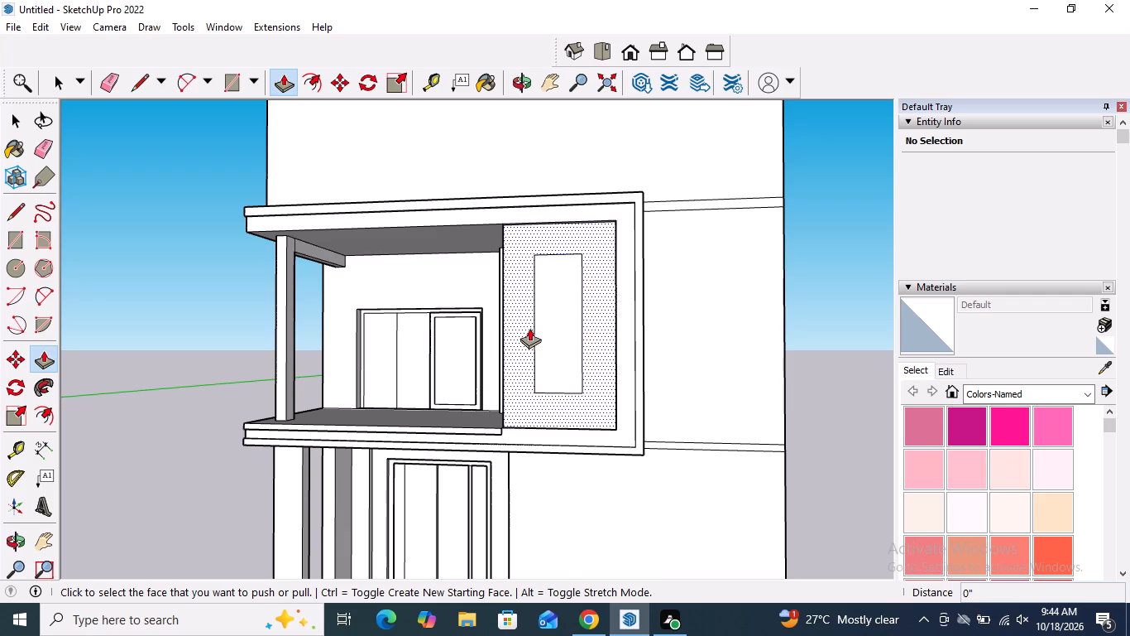
pyautogui.click(554, 325)
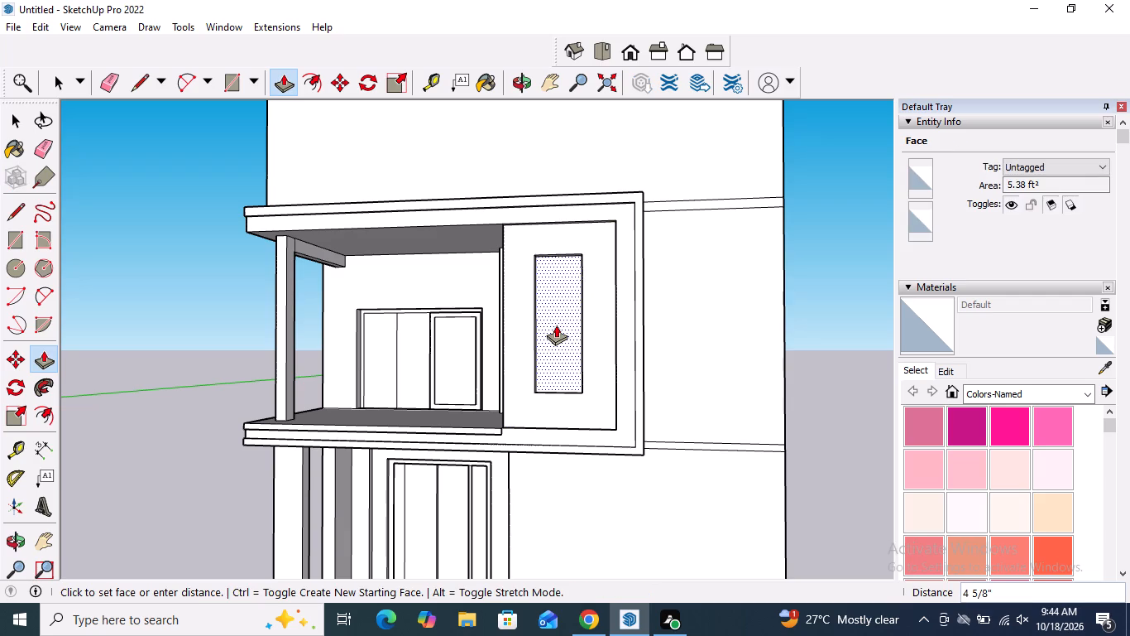
pyautogui.scroll(3, 556, 325)
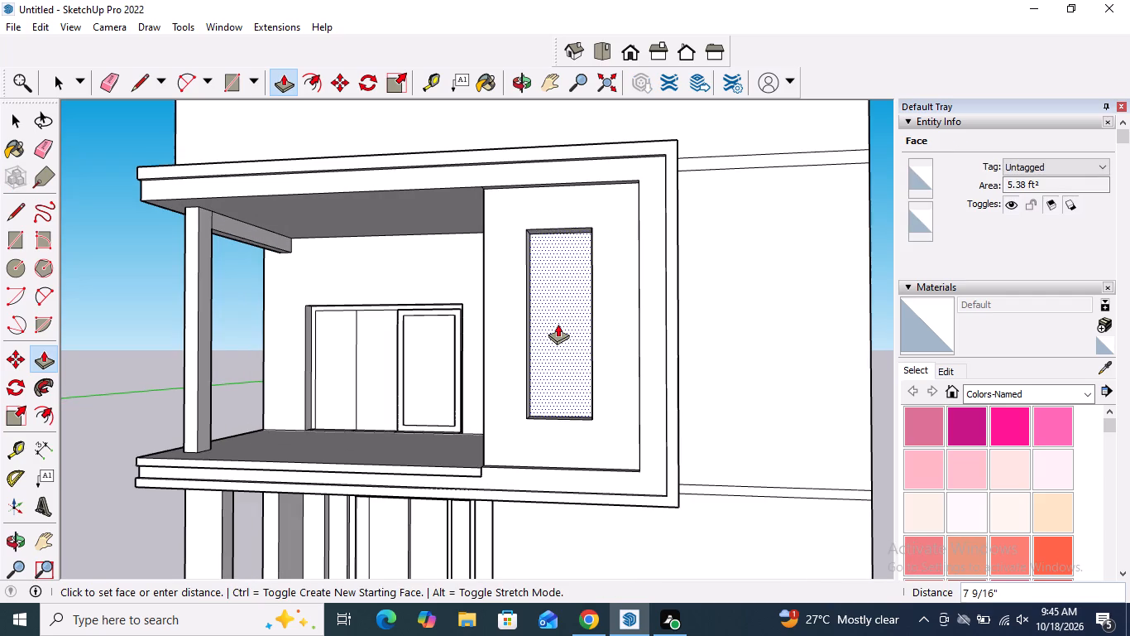
pyautogui.click(558, 324)
pyautogui.press('space')
# Pull the back face of the window recess outward about 5 13/16" to make it shallower.
pyautogui.scroll(-4, 524, 446)
pyautogui.moveTo(547, 439); pyautogui.dragTo(603, 432, button='middle')
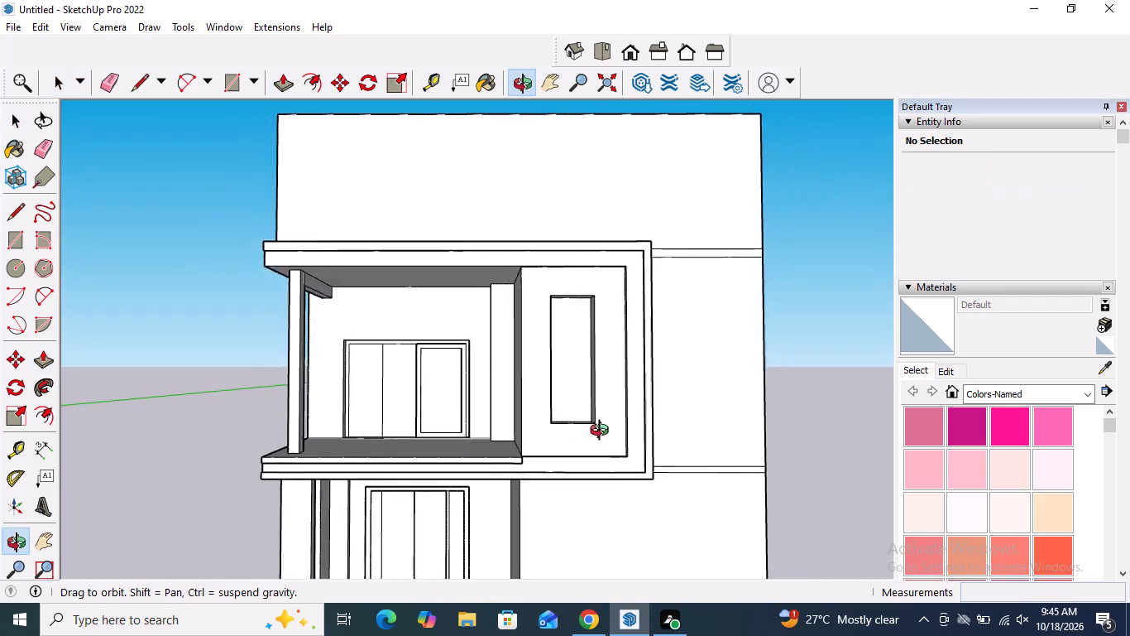
pyautogui.moveTo(603, 432); pyautogui.dragTo(636, 448, button='middle')
pyautogui.scroll(8, 566, 387)
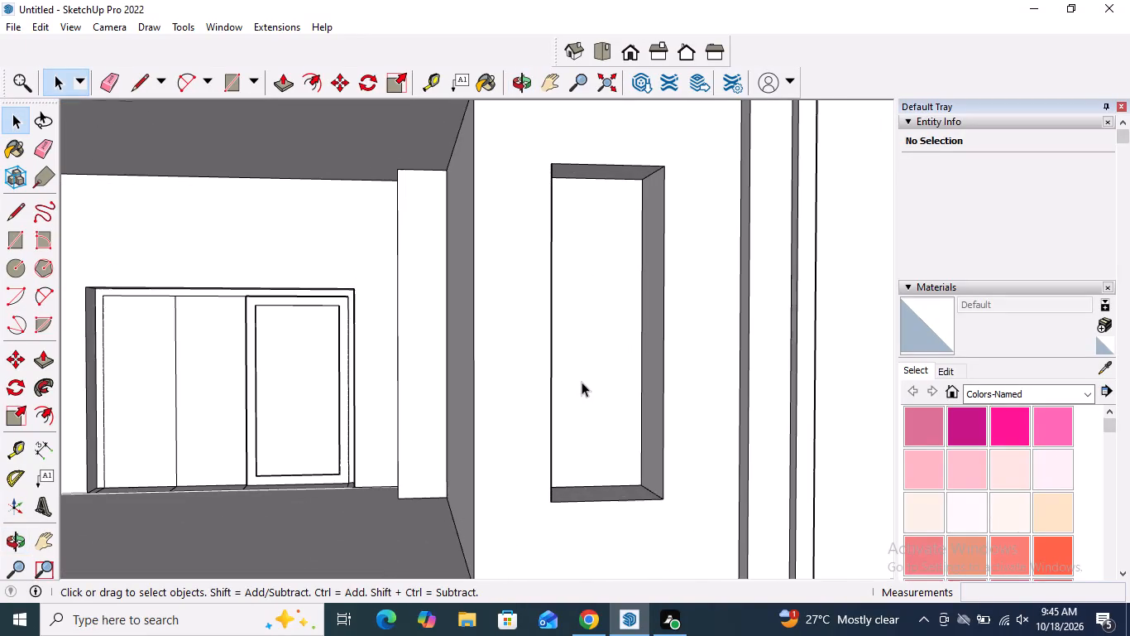
pyautogui.scroll(1, 582, 382)
pyautogui.moveTo(31, 362); pyautogui.dragTo(40, 361)
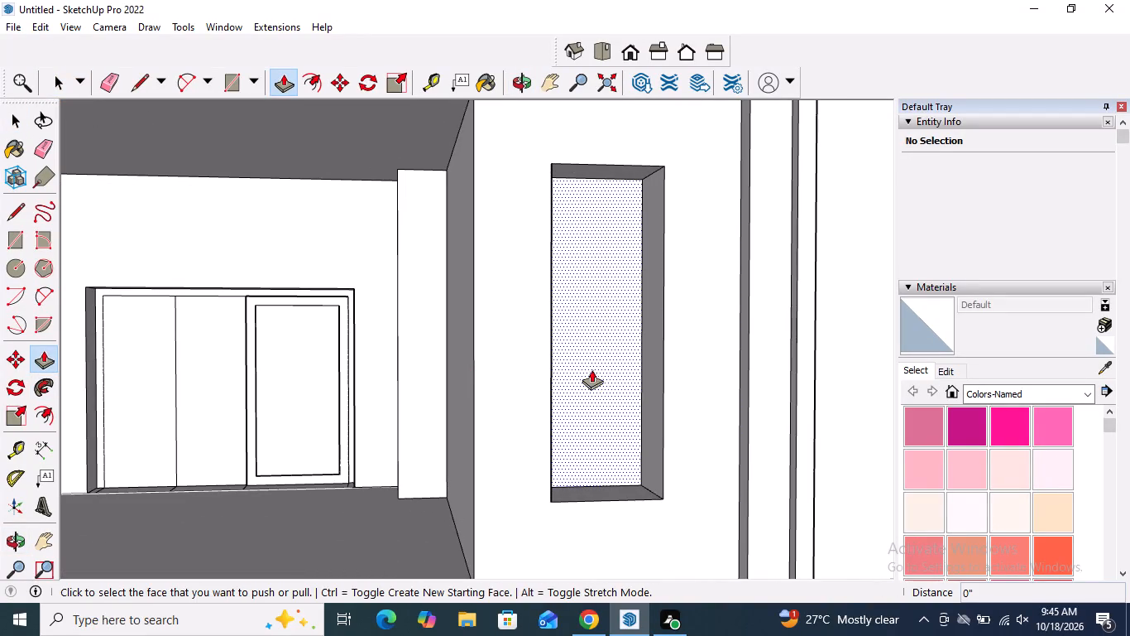
pyautogui.click(592, 369)
pyautogui.click(602, 373)
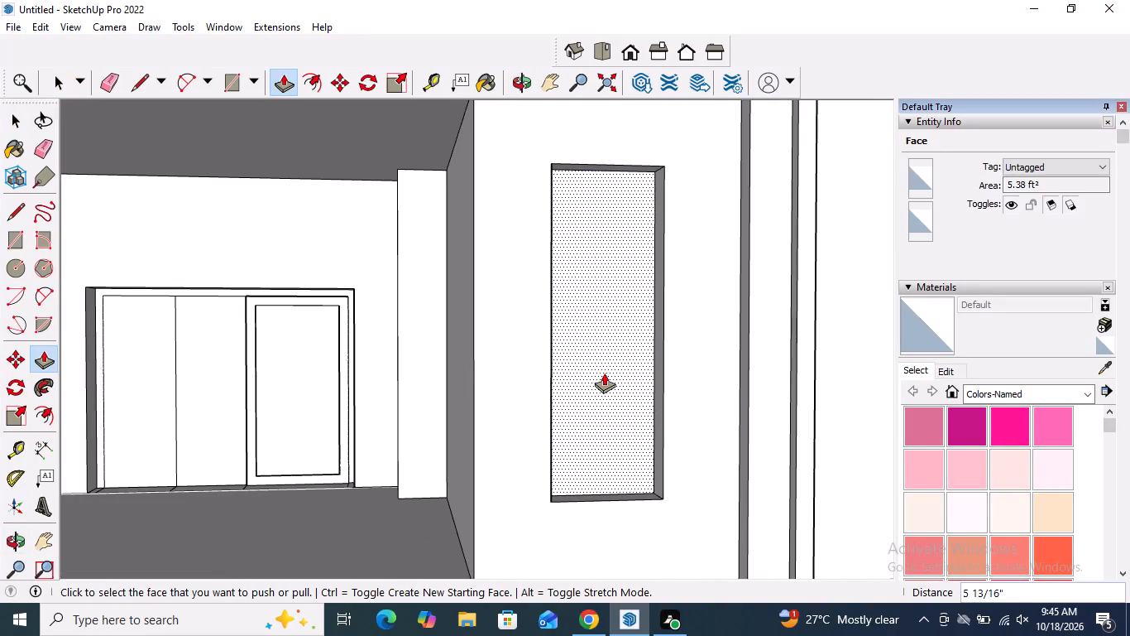
pyautogui.press('space')
# Draw a 1 3/8" square on the balcony's inner side wall near its front edge, at railing height.
pyautogui.scroll(-10, 585, 426)
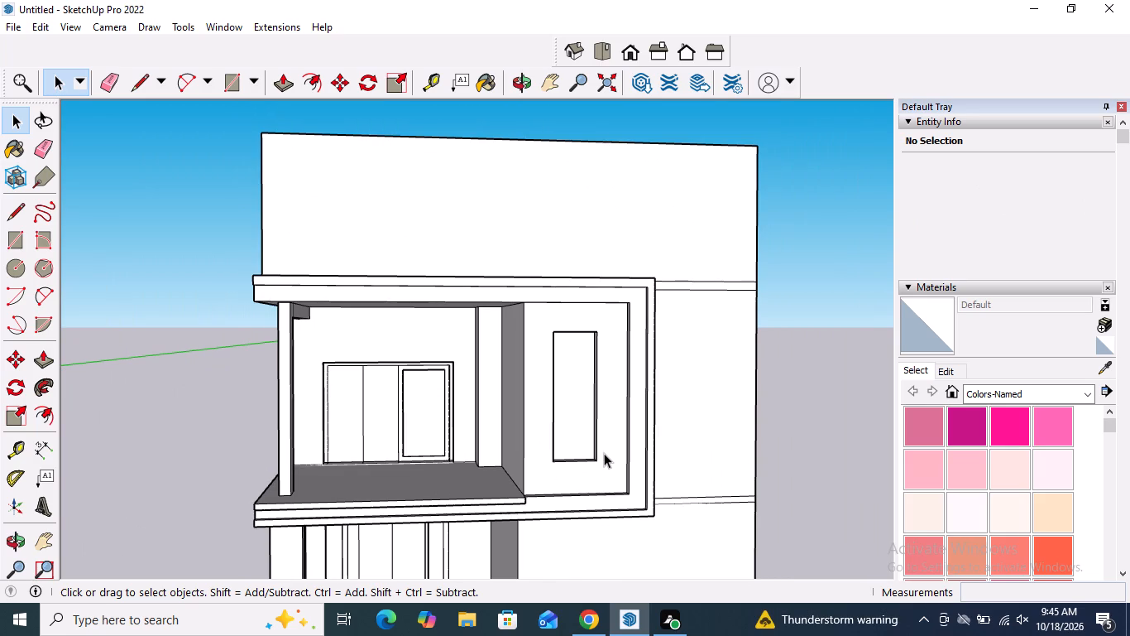
pyautogui.moveTo(441, 458); pyautogui.dragTo(657, 429, button='middle')
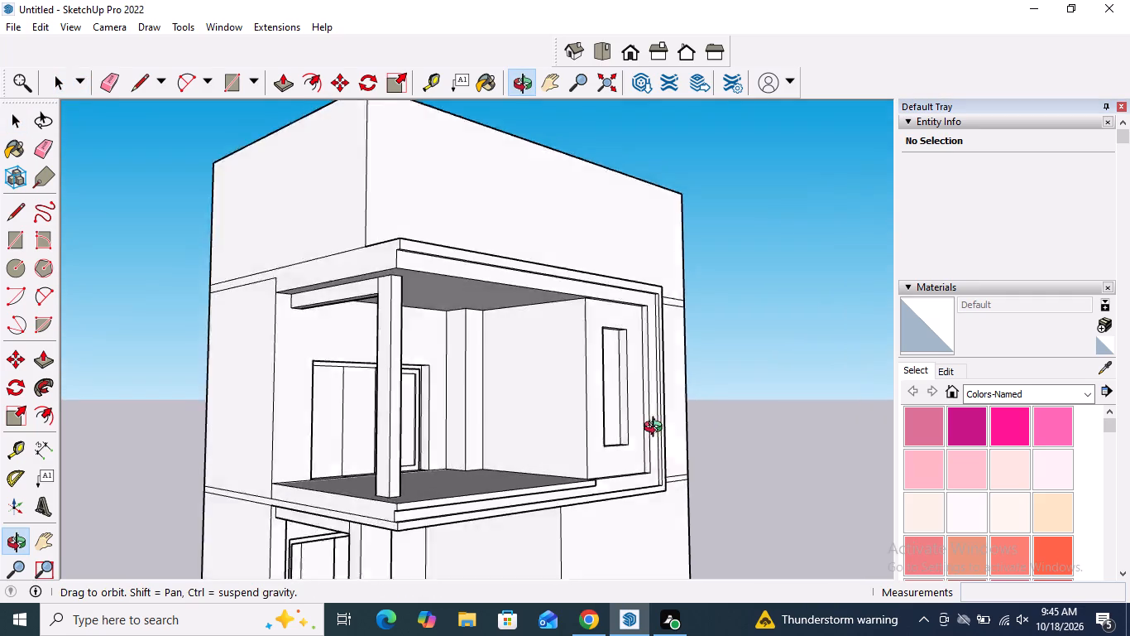
pyautogui.moveTo(657, 429); pyautogui.dragTo(849, 446, button='middle')
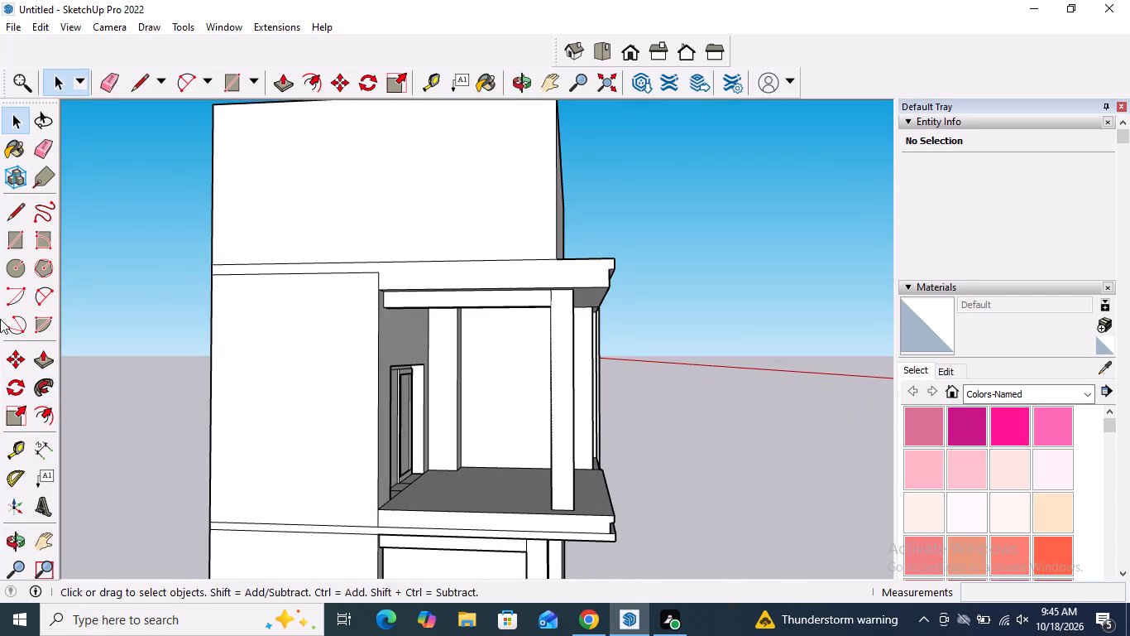
pyautogui.click(19, 248)
pyautogui.scroll(8, 617, 436)
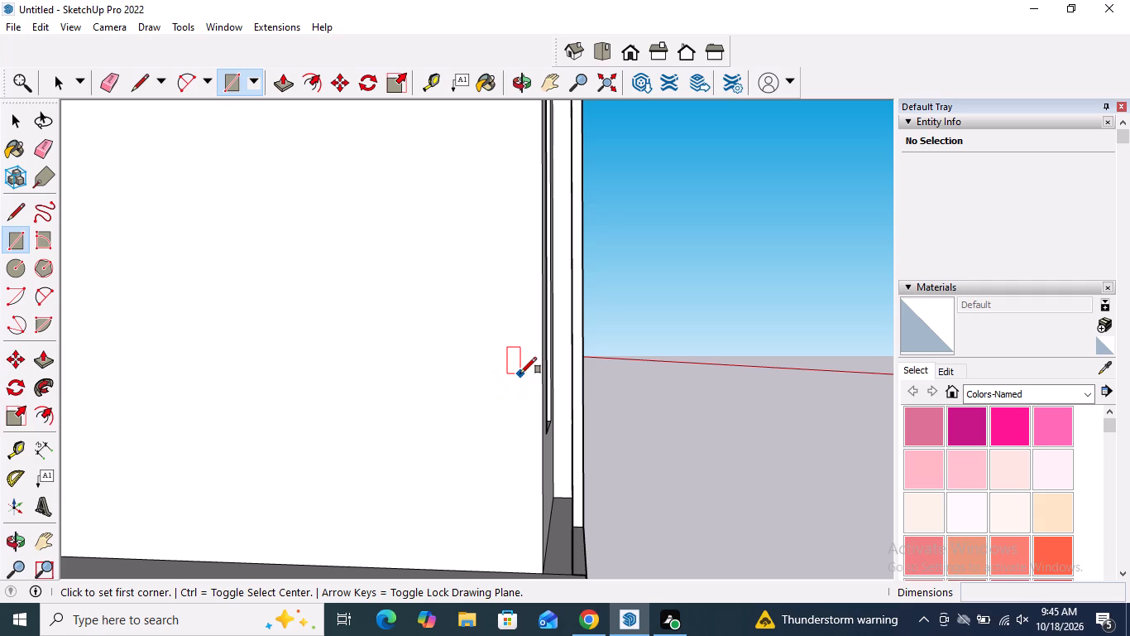
pyautogui.click(515, 361)
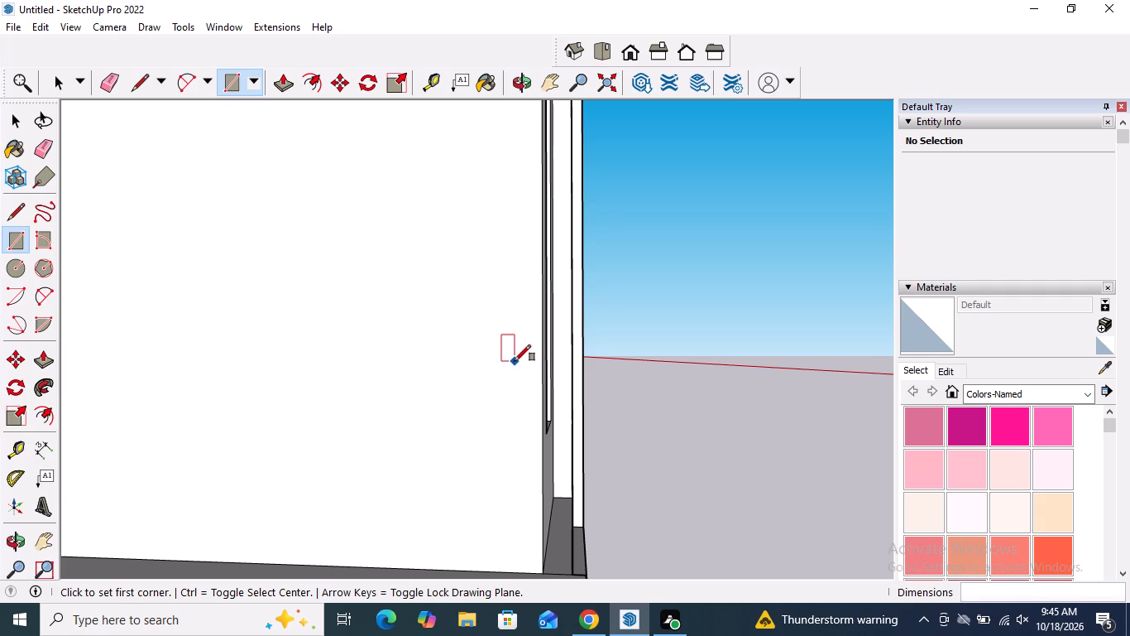
pyautogui.click(529, 376)
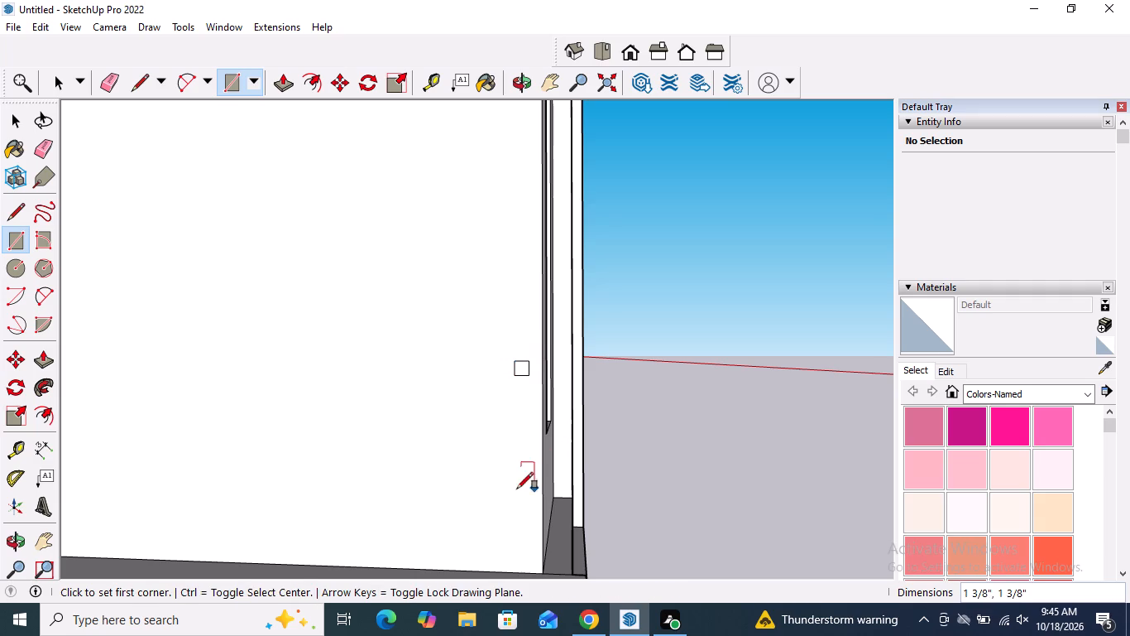
pyautogui.press('space')
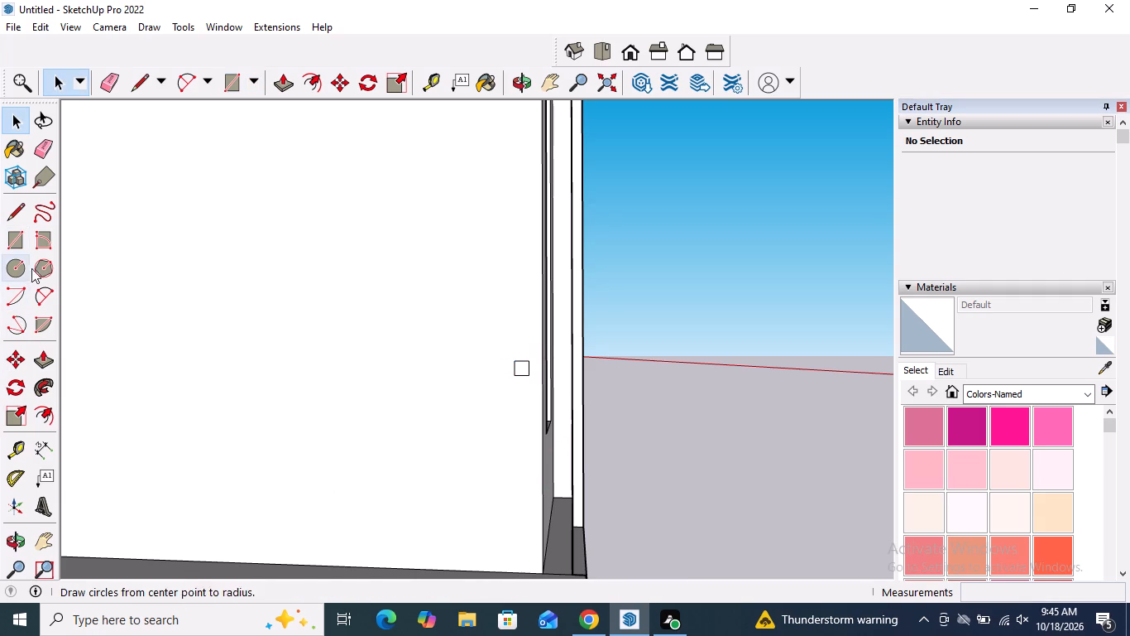
# Extrude the small square across the balcony's front opening as a horizontal rail reaching just past the corner column.
pyautogui.click(38, 362)
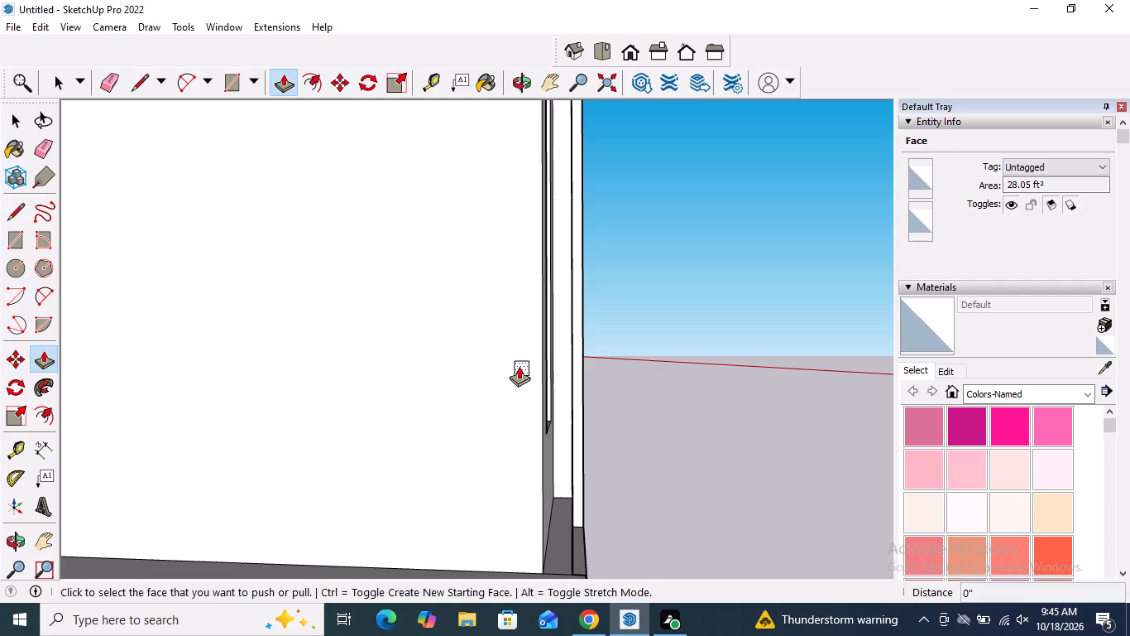
pyautogui.click(519, 366)
pyautogui.scroll(-17, 462, 378)
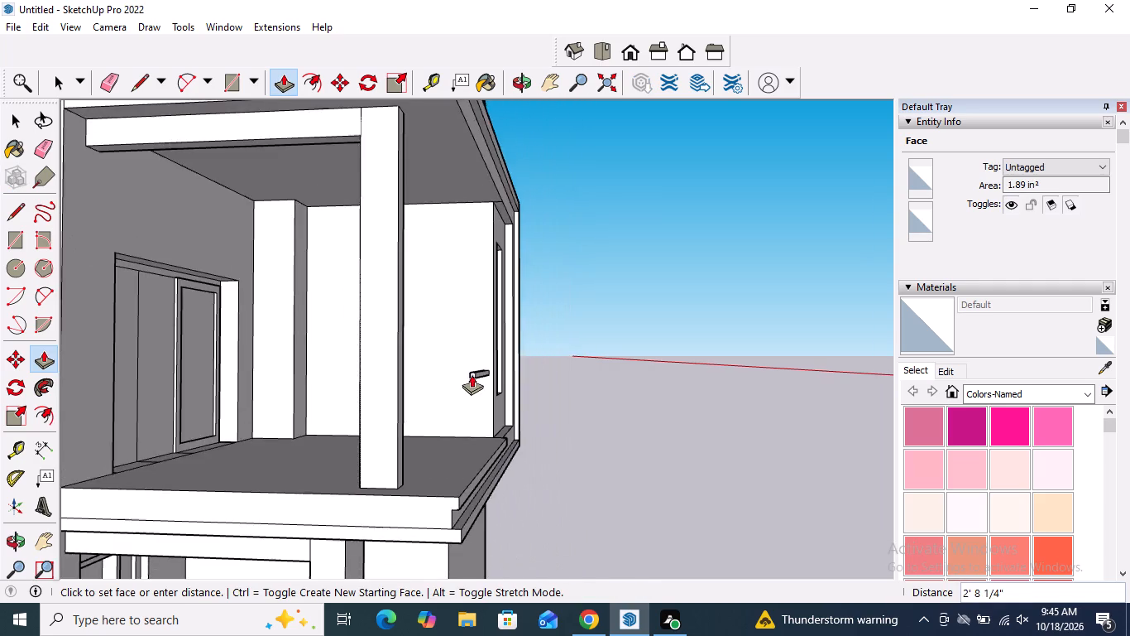
pyautogui.scroll(-4, 472, 374)
pyautogui.moveTo(472, 376); pyautogui.dragTo(184, 392, button='middle')
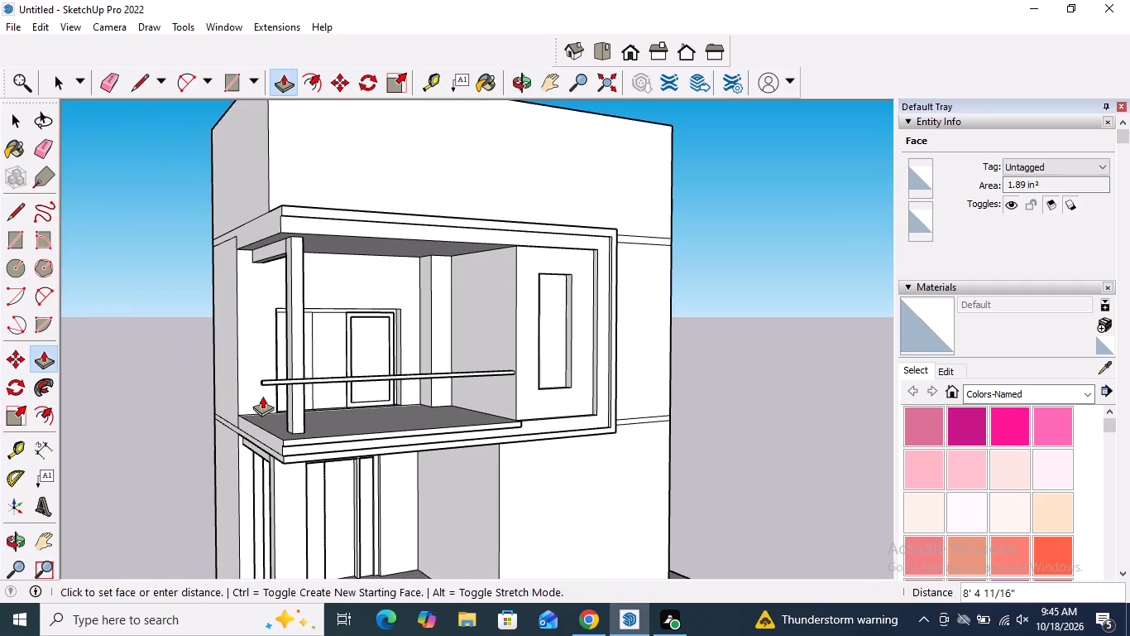
pyautogui.moveTo(366, 401); pyautogui.dragTo(674, 401, button='middle')
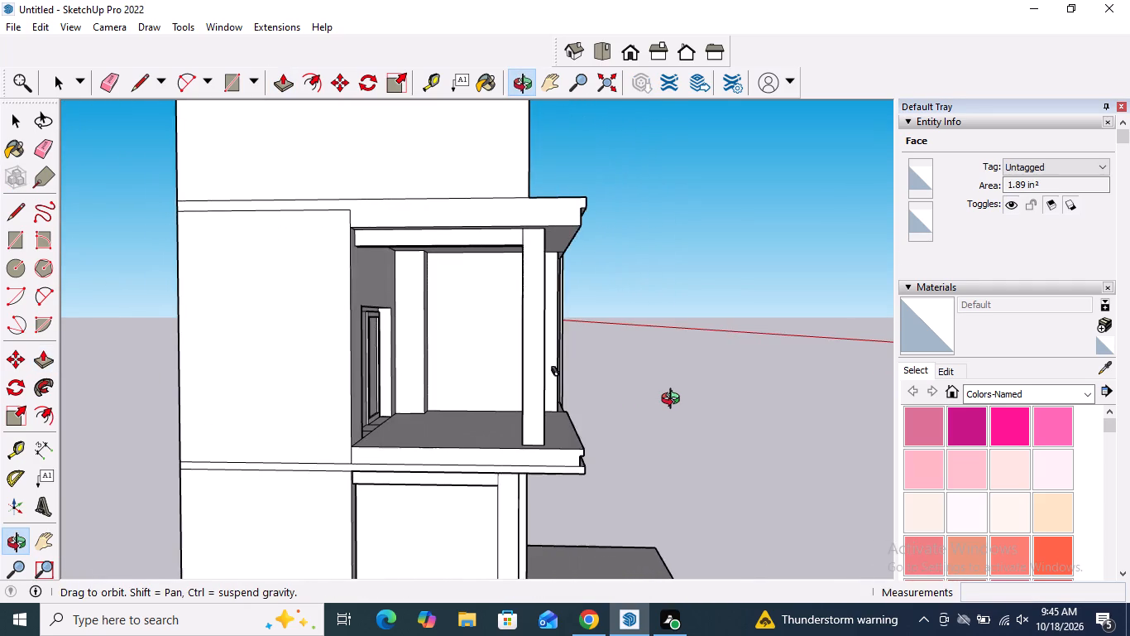
pyautogui.moveTo(674, 401); pyautogui.dragTo(251, 412, button='middle')
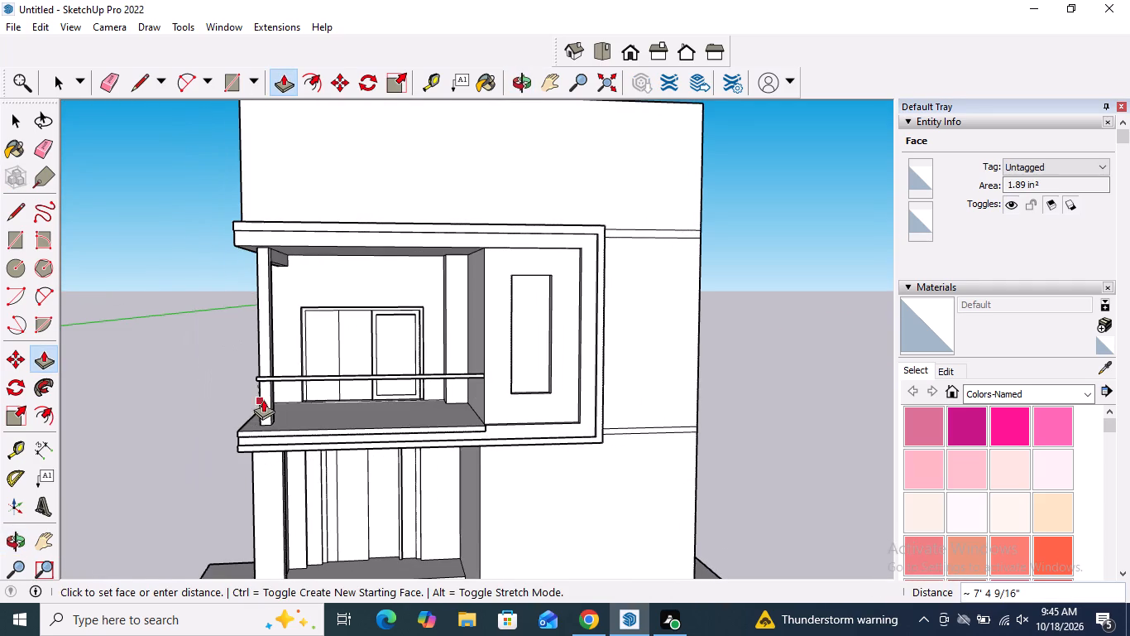
pyautogui.click(247, 397)
pyautogui.press('space')
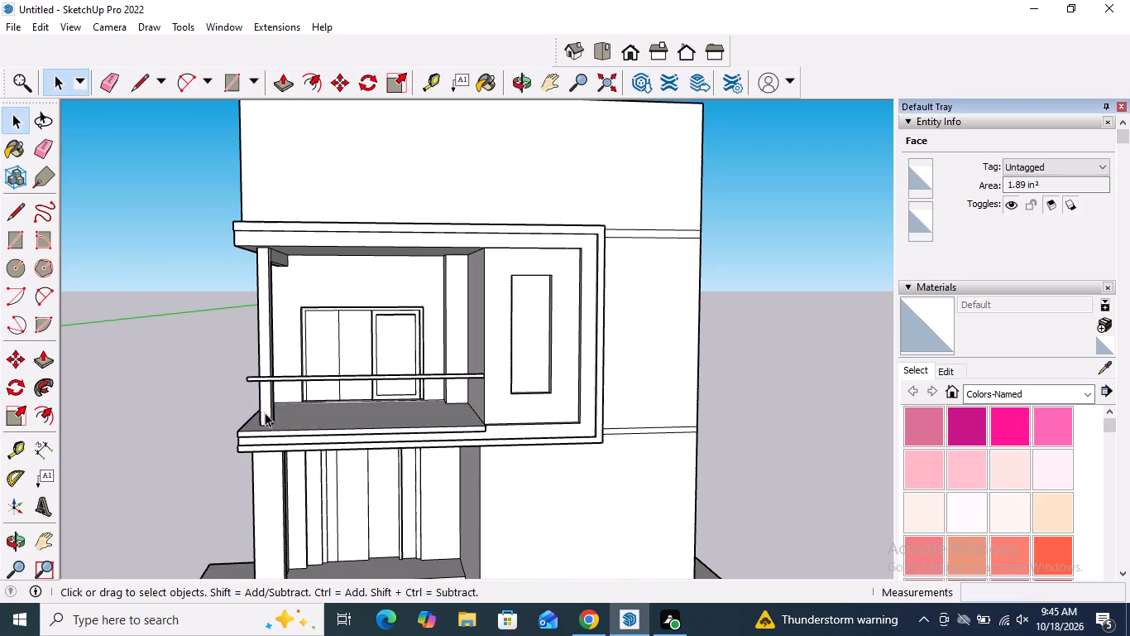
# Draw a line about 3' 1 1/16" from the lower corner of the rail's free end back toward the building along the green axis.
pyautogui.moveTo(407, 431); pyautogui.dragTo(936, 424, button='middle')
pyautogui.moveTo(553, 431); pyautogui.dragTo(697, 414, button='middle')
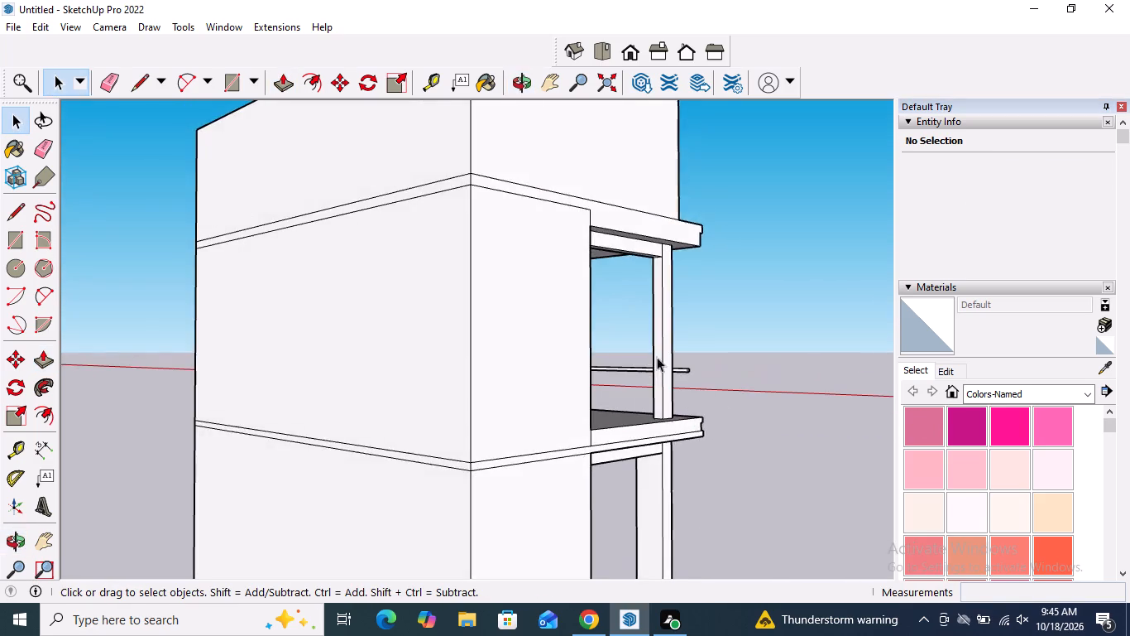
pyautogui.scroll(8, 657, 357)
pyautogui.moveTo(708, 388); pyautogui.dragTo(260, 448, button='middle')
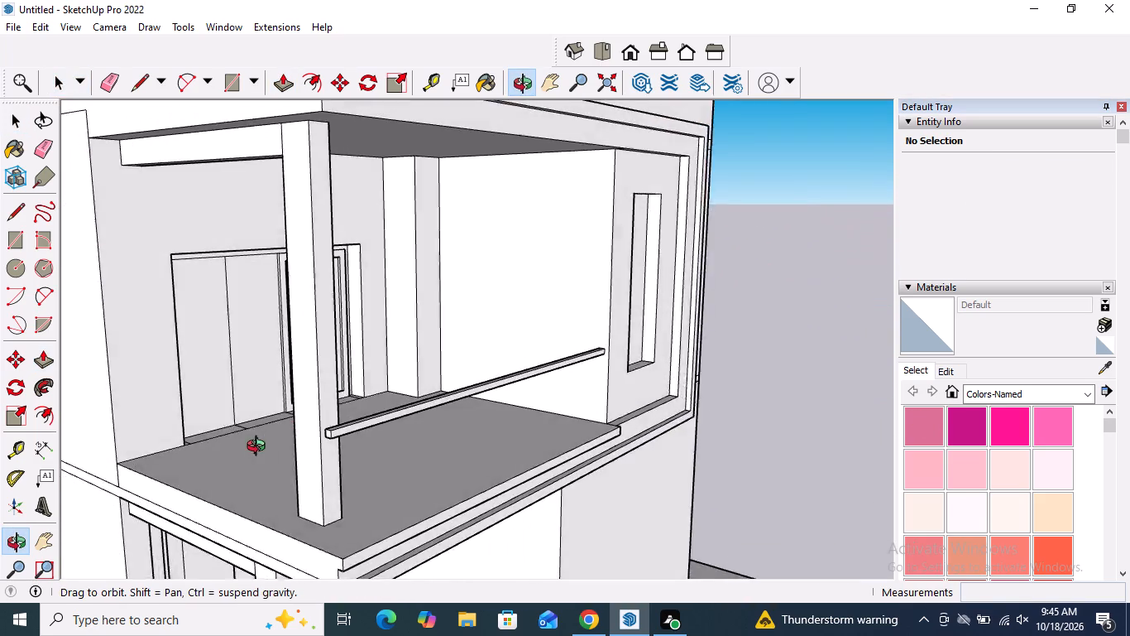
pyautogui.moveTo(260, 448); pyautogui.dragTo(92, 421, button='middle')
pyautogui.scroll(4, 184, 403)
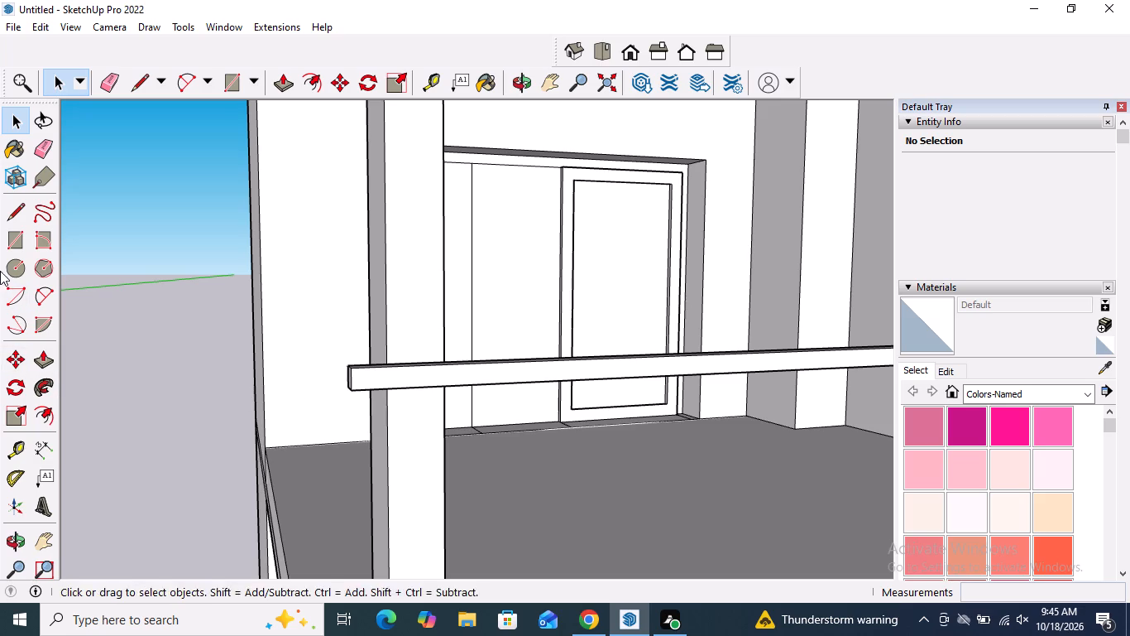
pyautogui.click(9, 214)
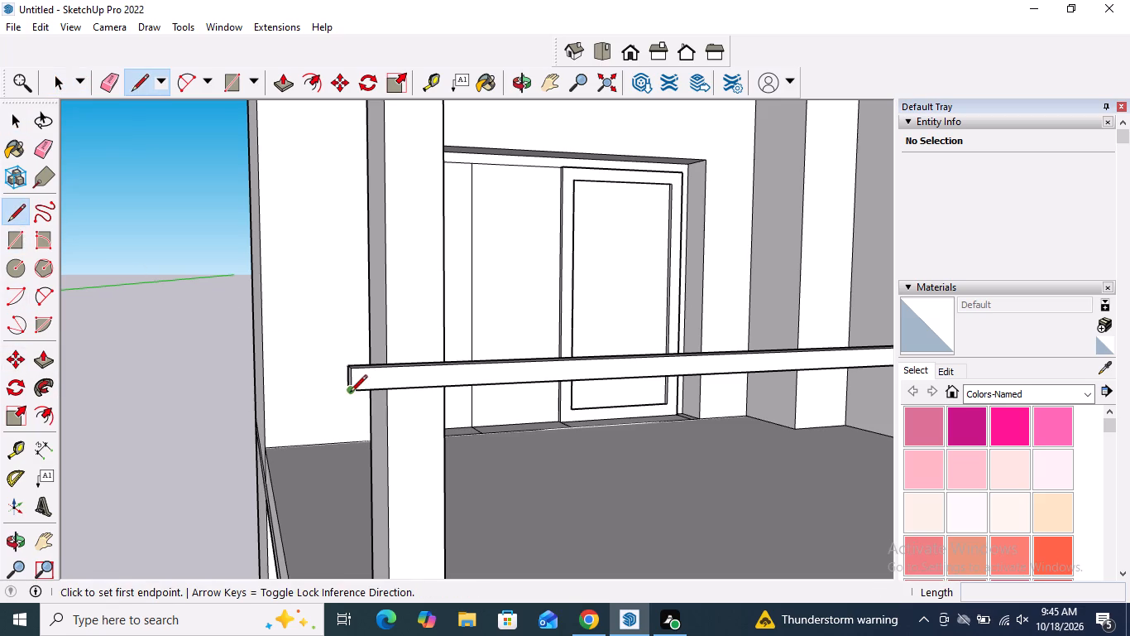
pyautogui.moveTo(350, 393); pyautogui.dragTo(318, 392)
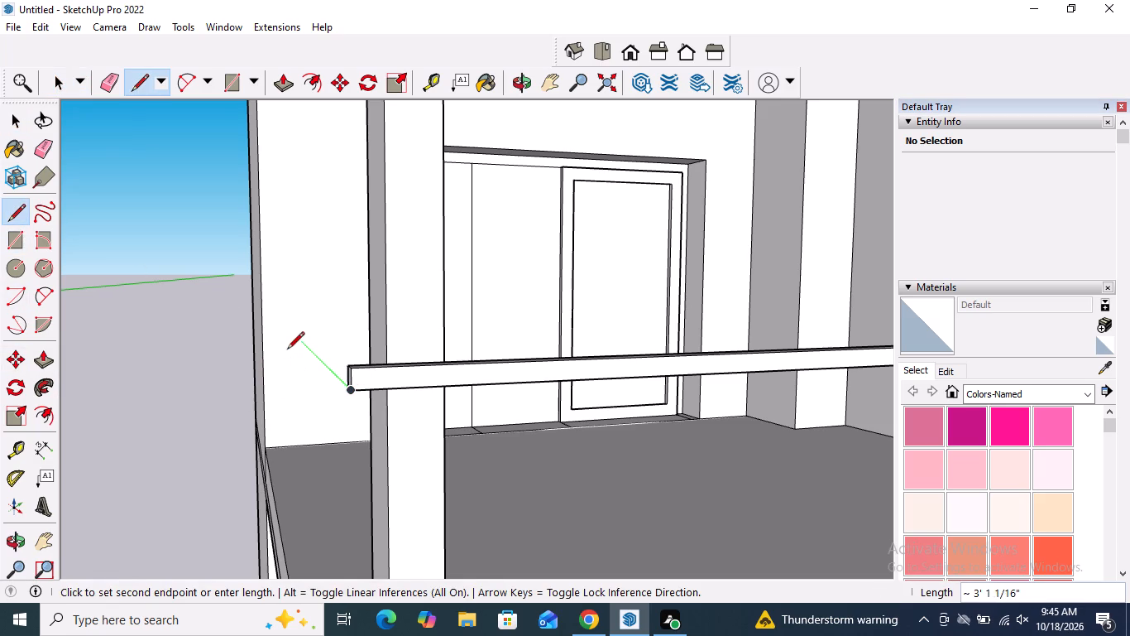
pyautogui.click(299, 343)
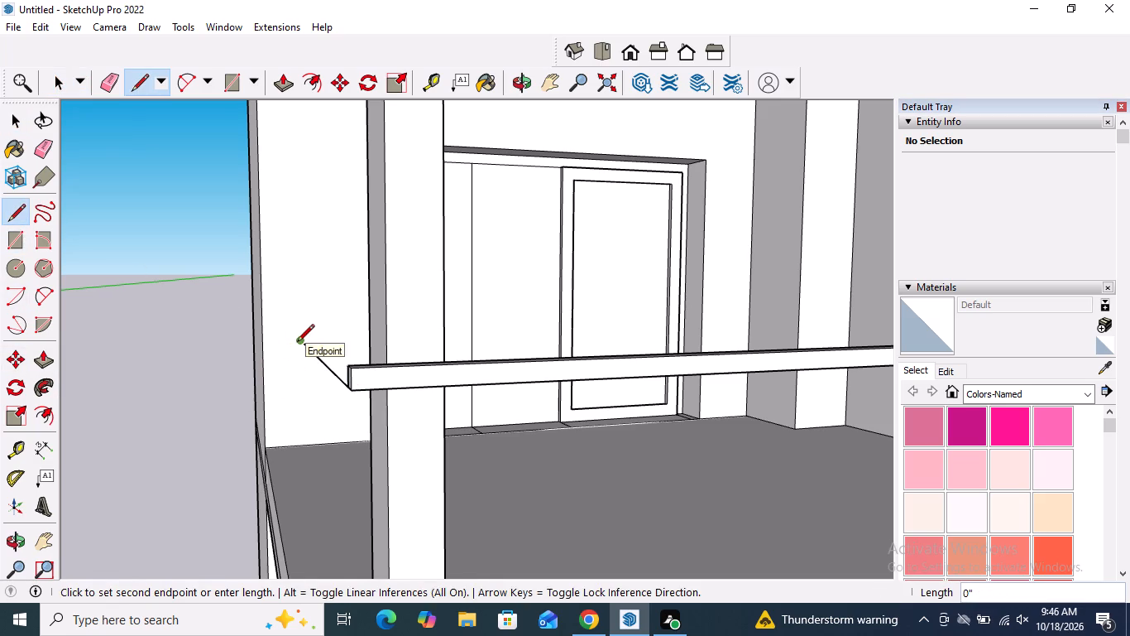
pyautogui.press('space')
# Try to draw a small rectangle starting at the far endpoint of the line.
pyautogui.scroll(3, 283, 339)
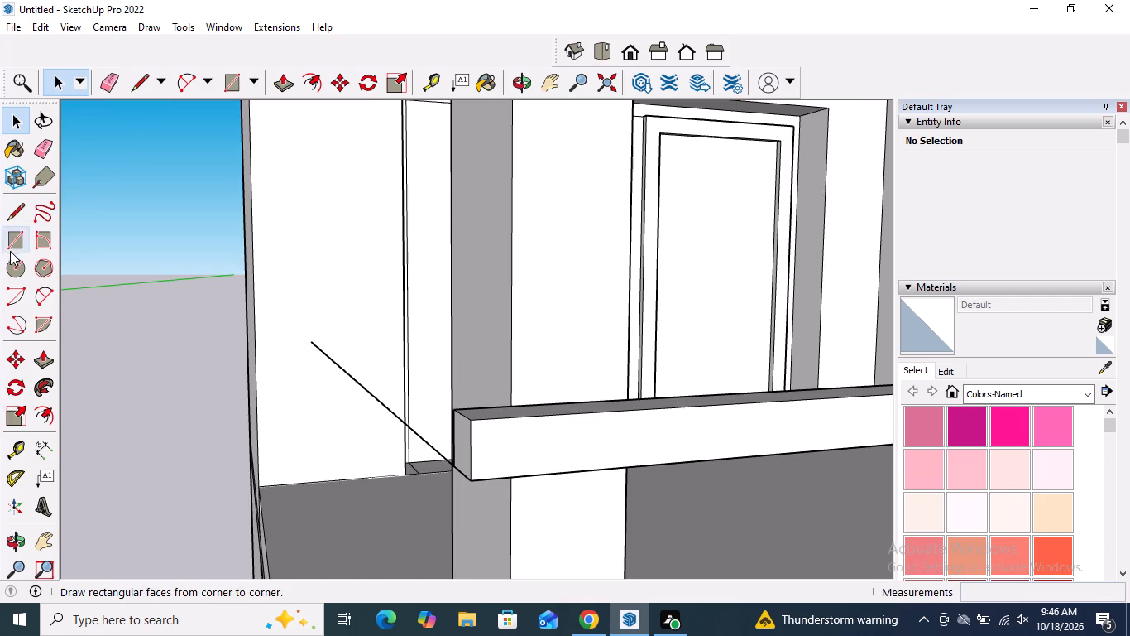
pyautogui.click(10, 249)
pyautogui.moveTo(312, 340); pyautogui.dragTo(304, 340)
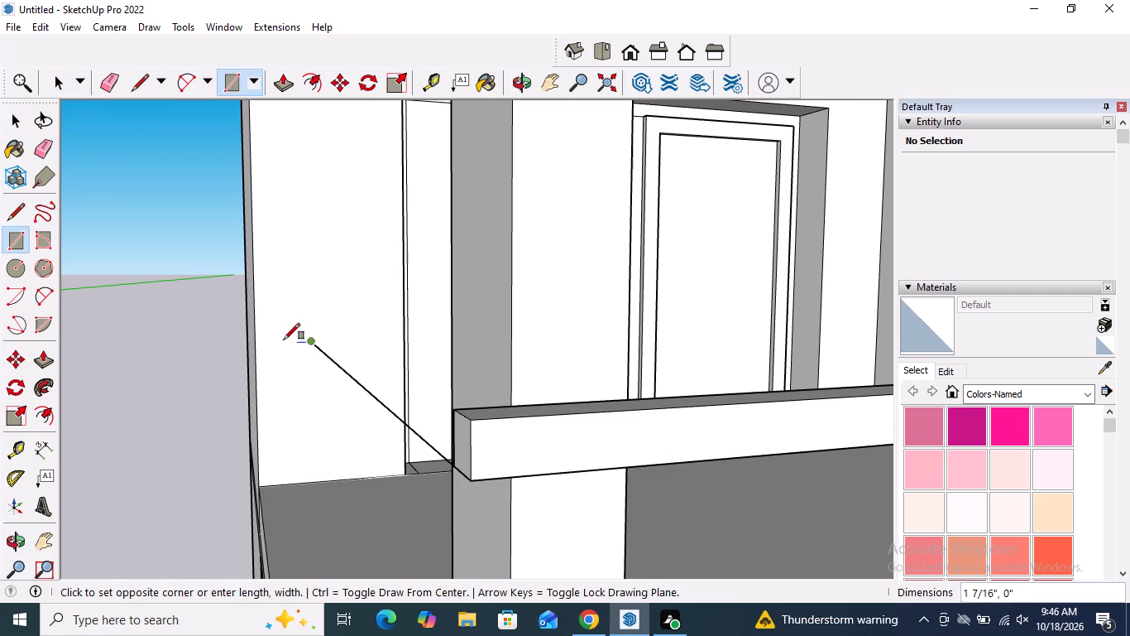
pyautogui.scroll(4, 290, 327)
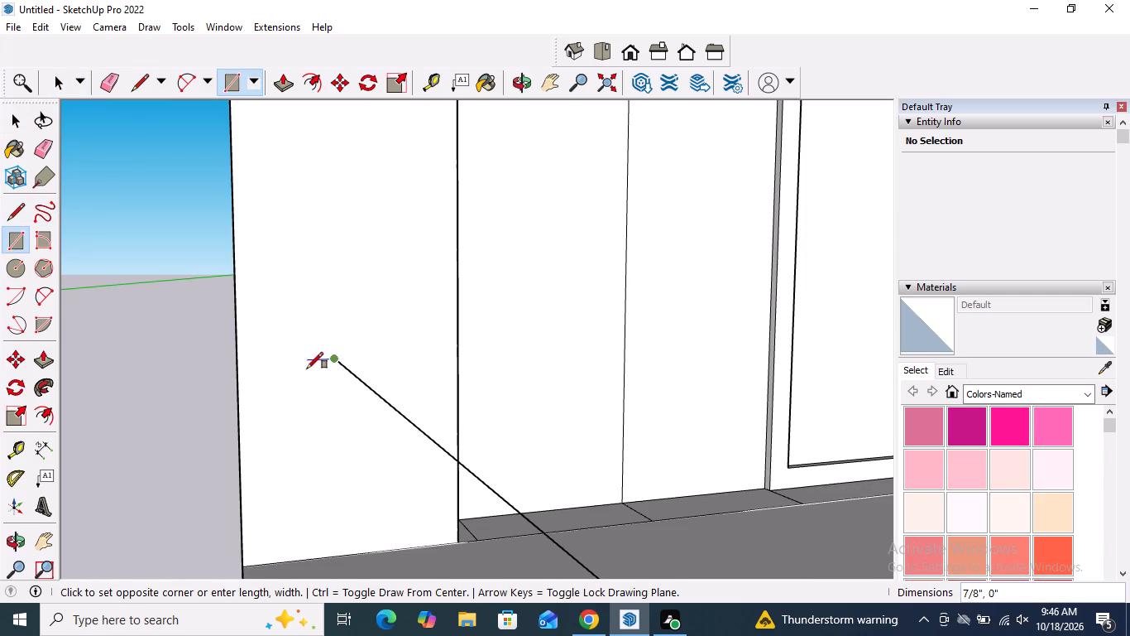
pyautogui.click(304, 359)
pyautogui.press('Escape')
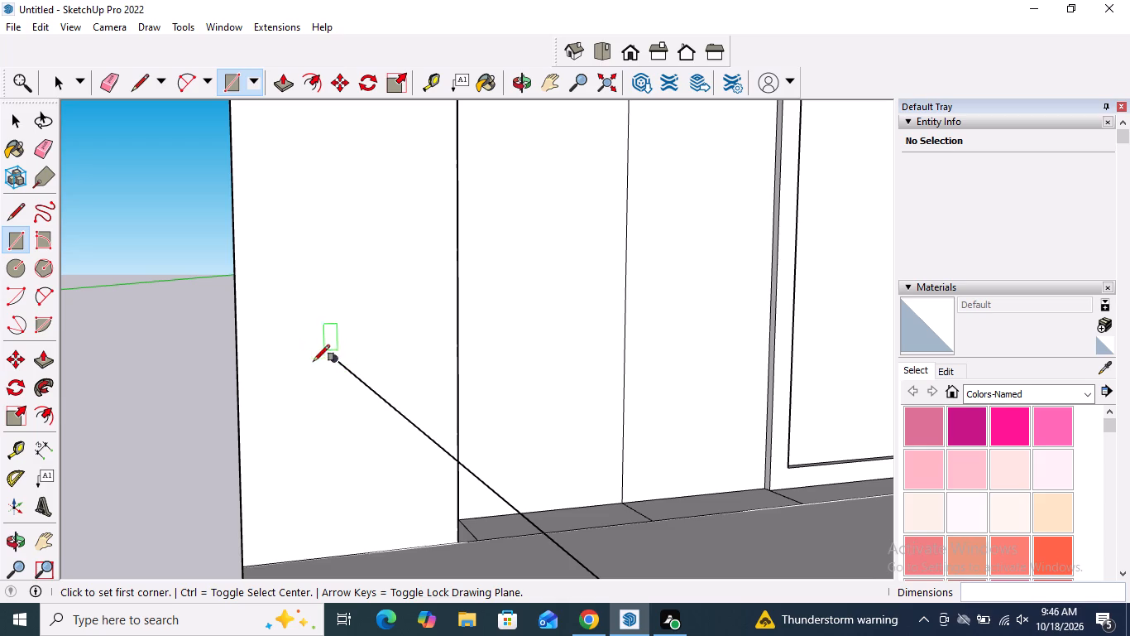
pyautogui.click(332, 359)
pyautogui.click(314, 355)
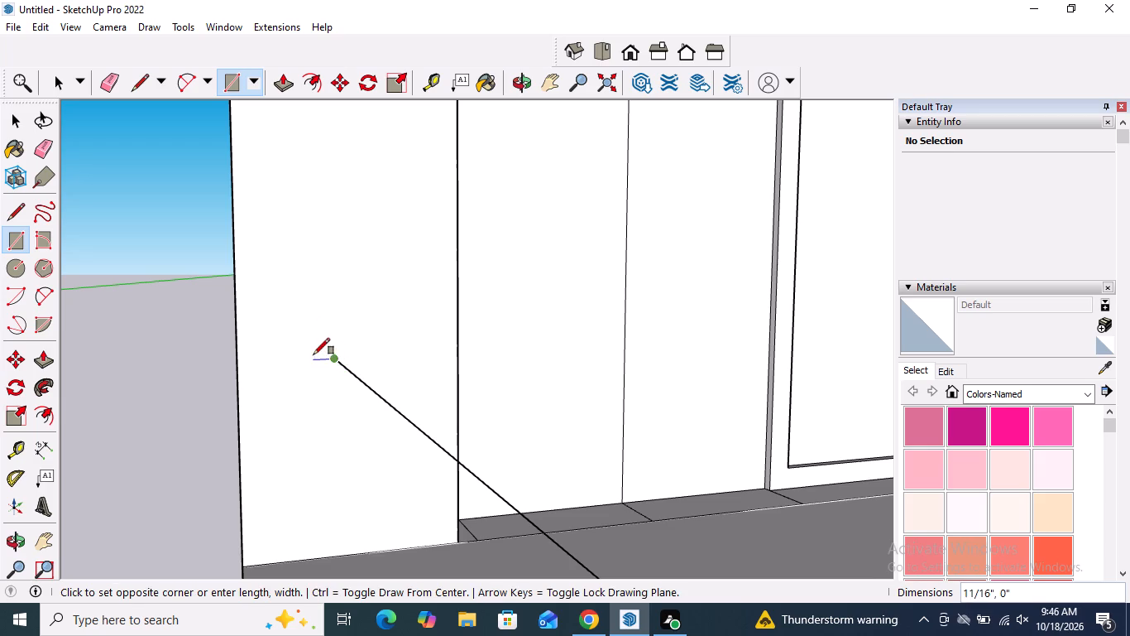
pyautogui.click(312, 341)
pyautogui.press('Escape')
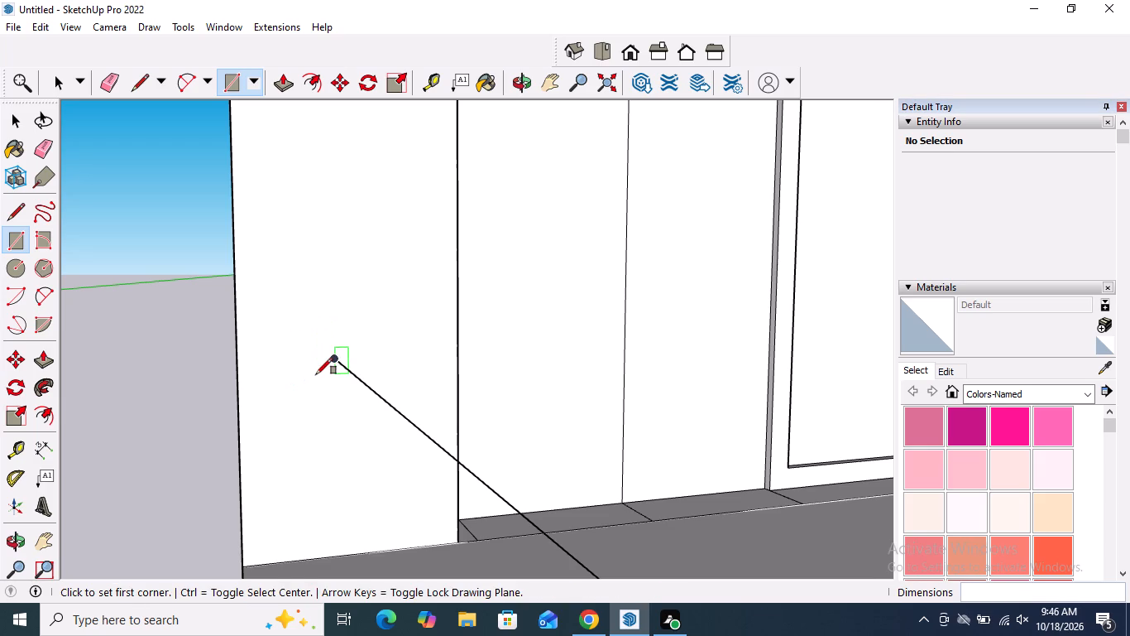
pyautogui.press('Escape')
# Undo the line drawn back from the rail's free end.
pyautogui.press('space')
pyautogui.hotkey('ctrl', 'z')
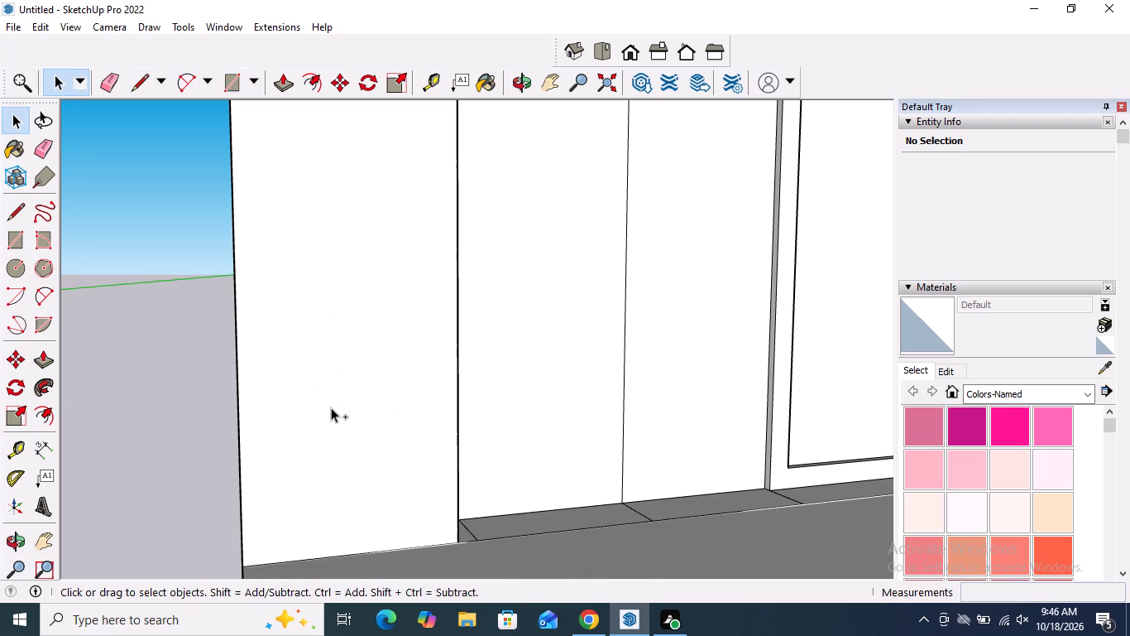
# Redo the line drawn from the rail's free end back toward the building.
pyautogui.scroll(-4, 331, 371)
pyautogui.hotkey('ctrl', 'y')
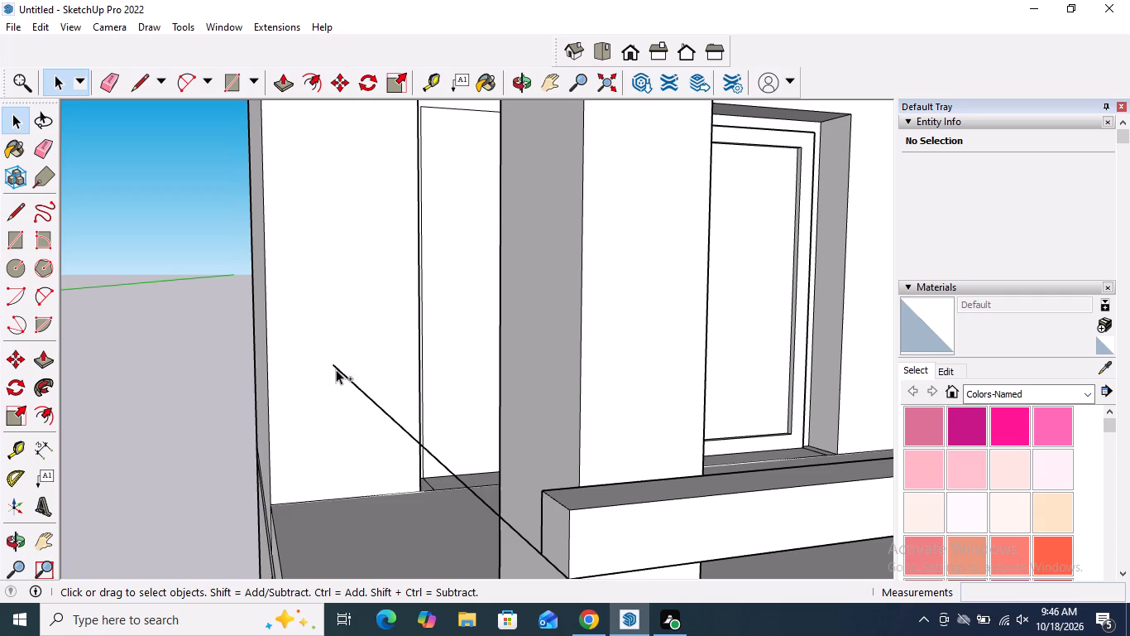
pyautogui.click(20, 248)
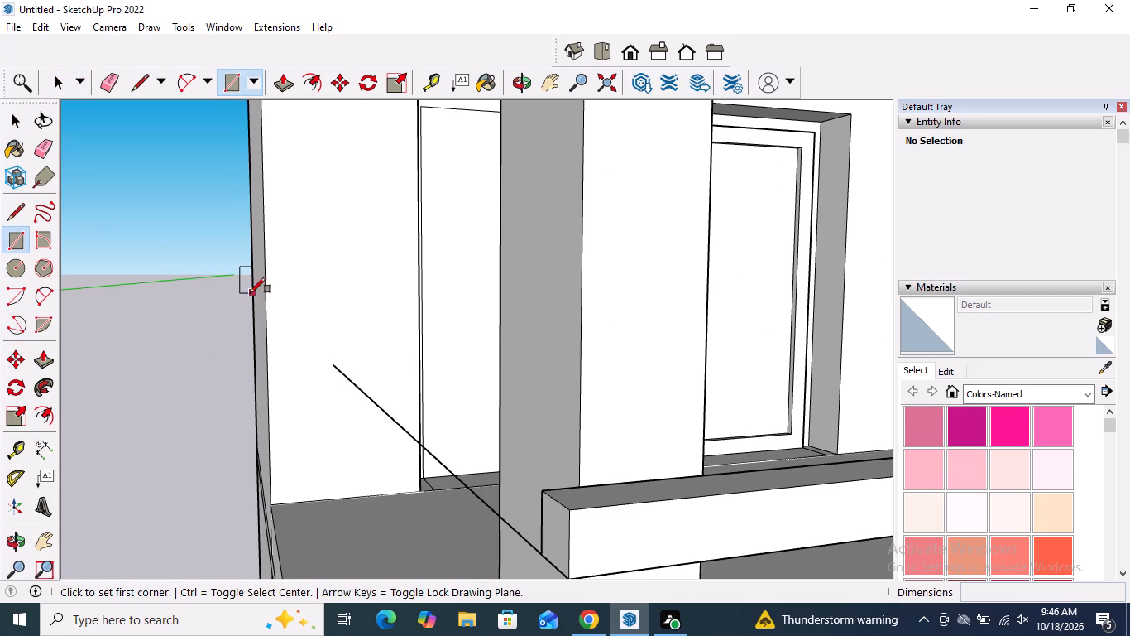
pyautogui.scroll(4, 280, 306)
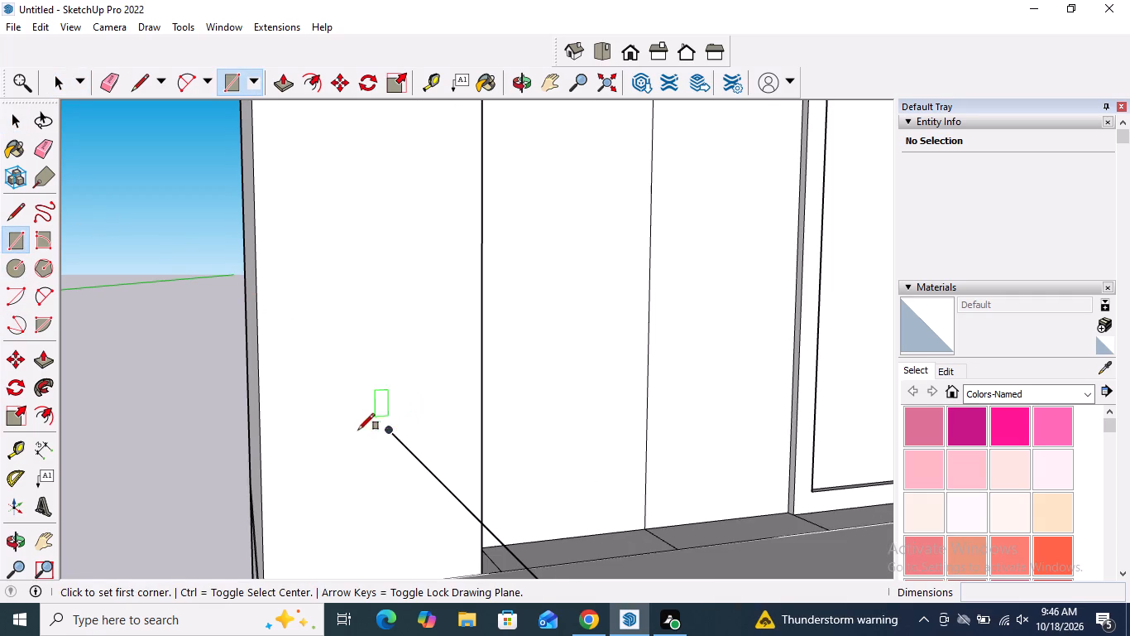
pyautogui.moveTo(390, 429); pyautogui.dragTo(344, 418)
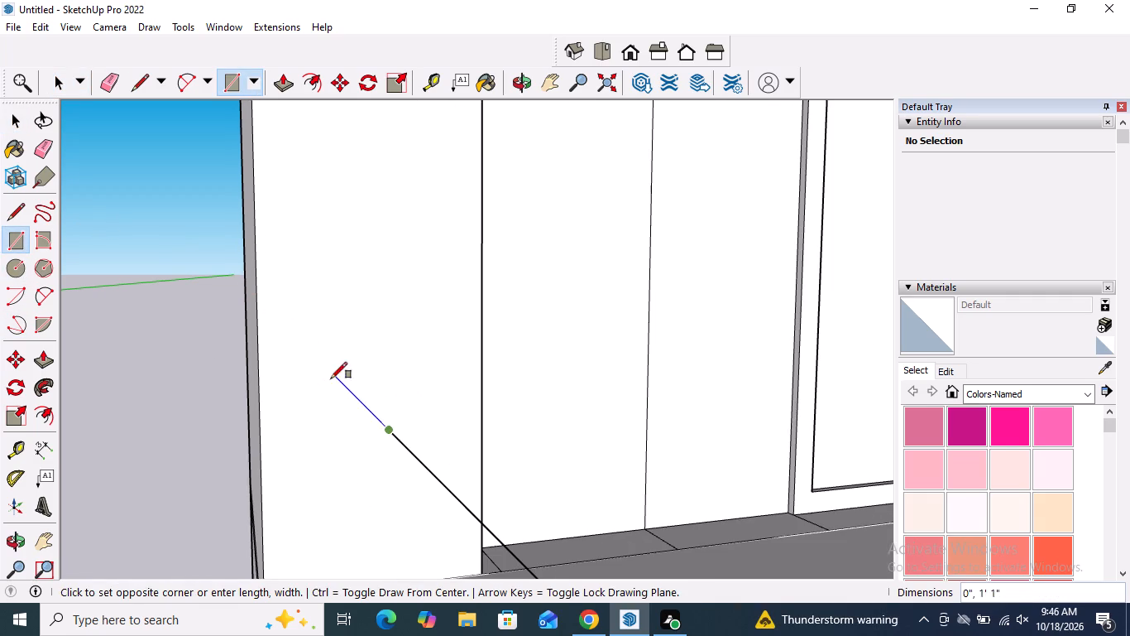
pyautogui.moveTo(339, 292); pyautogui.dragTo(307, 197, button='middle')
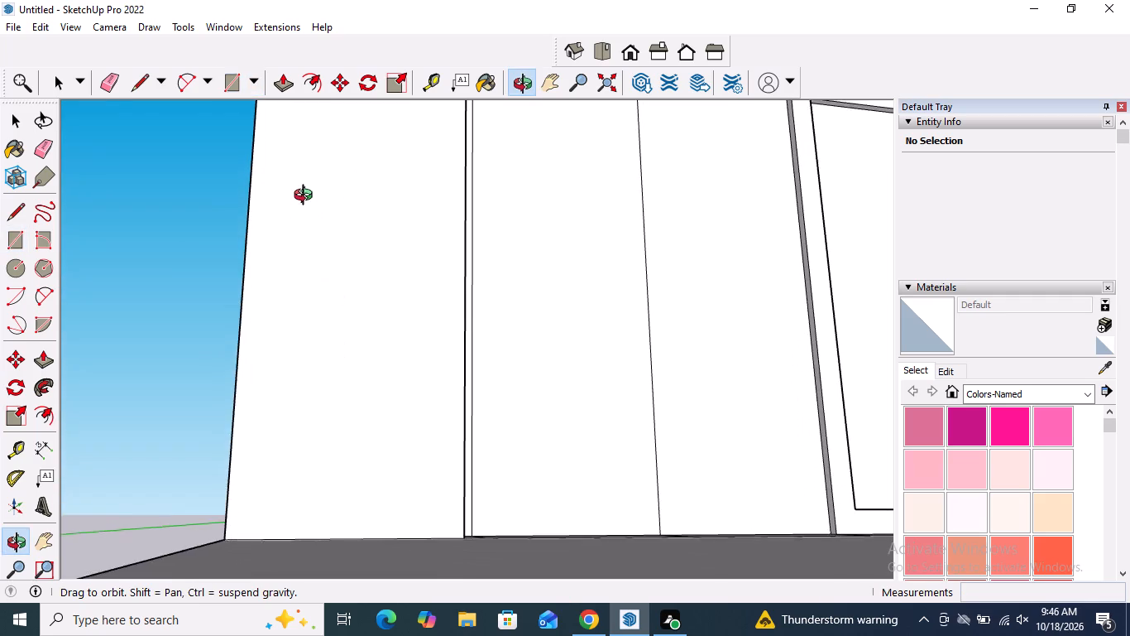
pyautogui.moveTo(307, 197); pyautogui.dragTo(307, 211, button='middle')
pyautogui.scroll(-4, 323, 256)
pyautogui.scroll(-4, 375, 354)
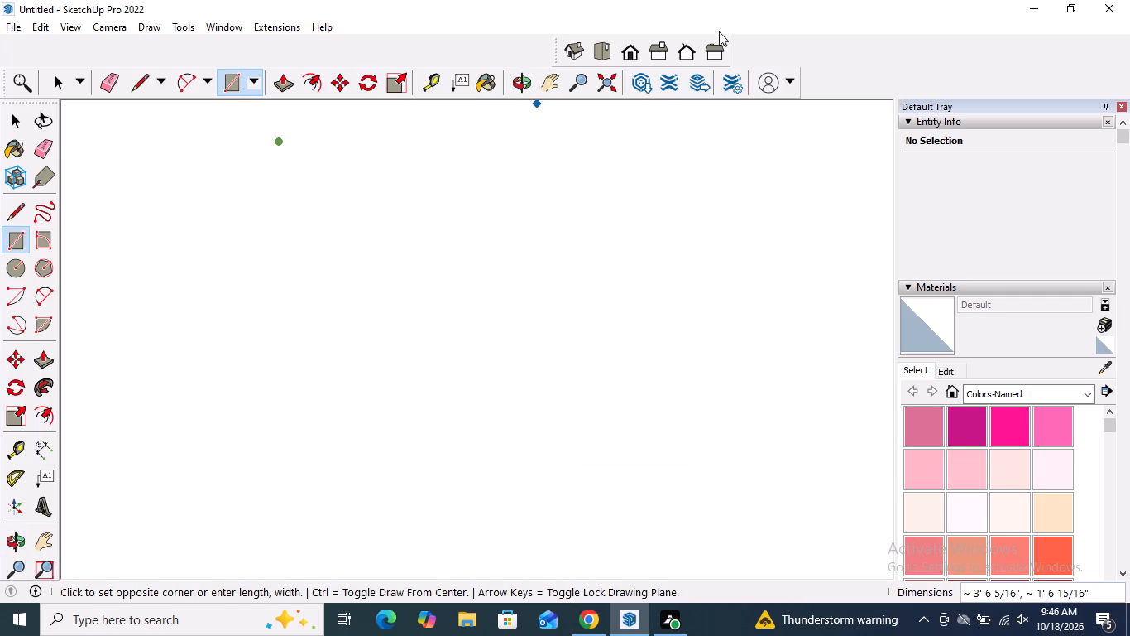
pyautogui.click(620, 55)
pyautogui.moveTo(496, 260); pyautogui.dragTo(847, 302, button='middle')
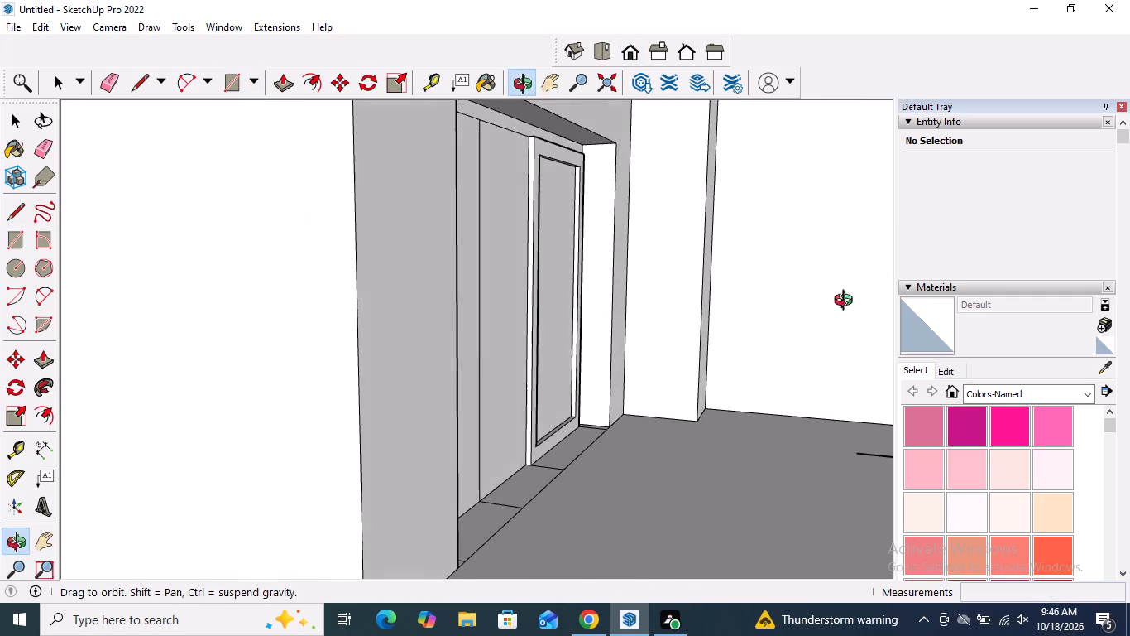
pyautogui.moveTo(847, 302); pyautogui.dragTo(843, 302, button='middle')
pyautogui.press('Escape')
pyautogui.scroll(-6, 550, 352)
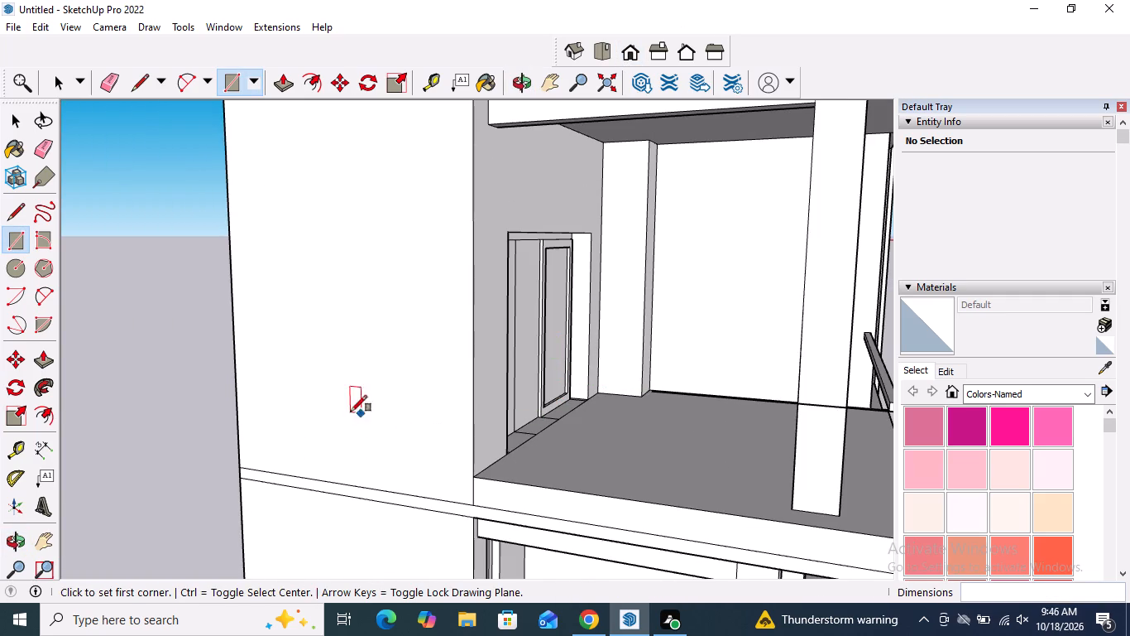
# Extend the rail-end line about 2' 8 1/16" from its far endpoint along the green axis to the building wall.
pyautogui.click(21, 214)
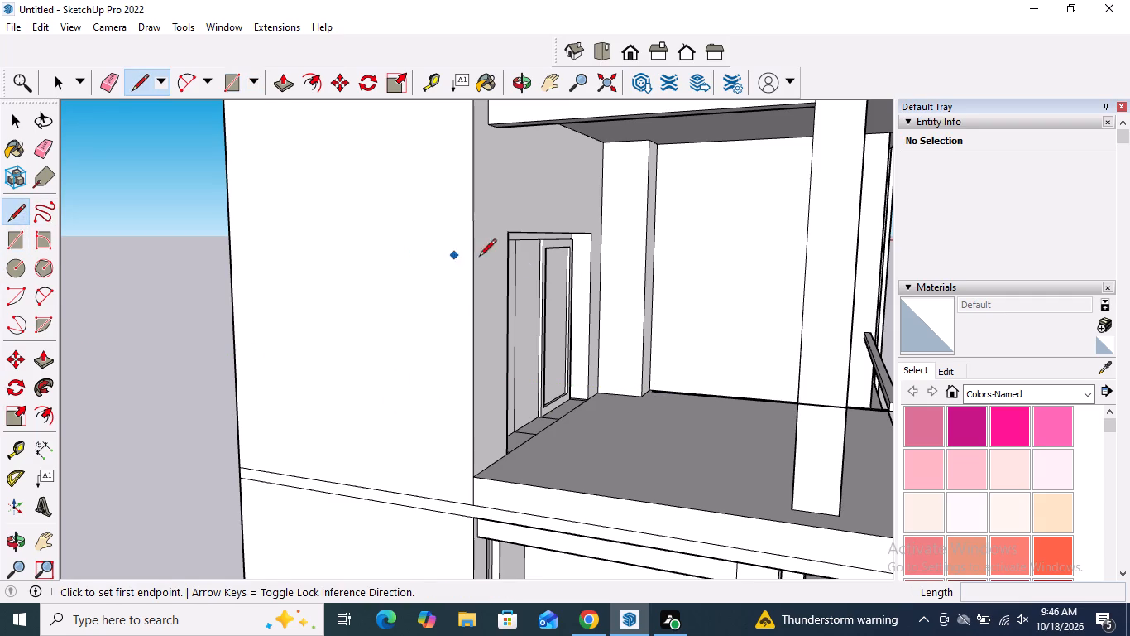
pyautogui.click(652, 397)
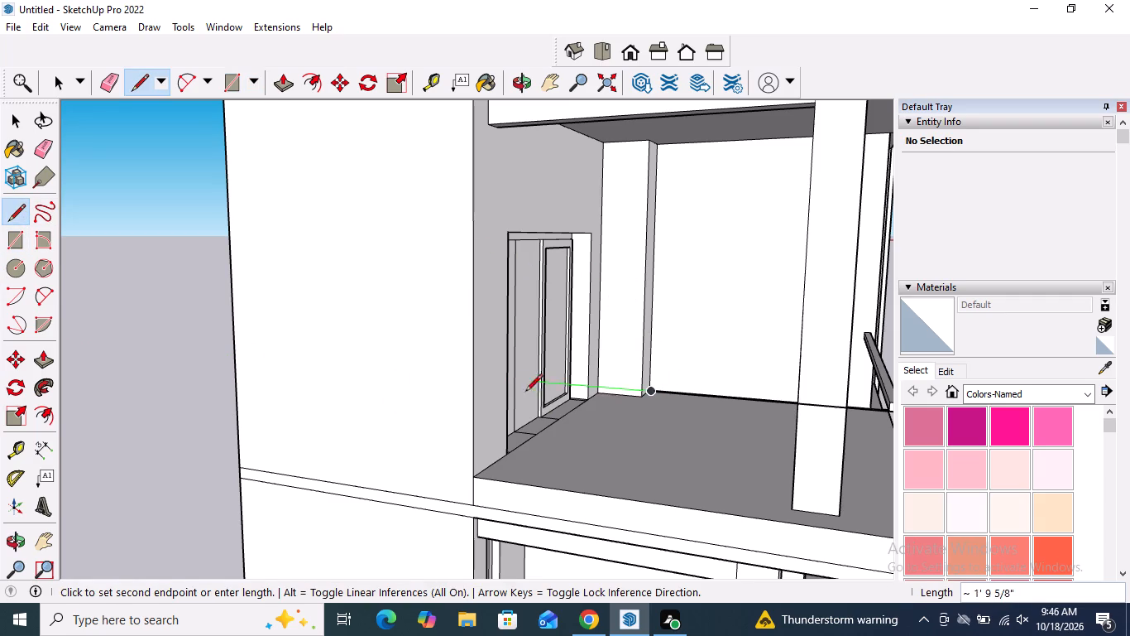
pyautogui.click(484, 376)
pyautogui.press('space')
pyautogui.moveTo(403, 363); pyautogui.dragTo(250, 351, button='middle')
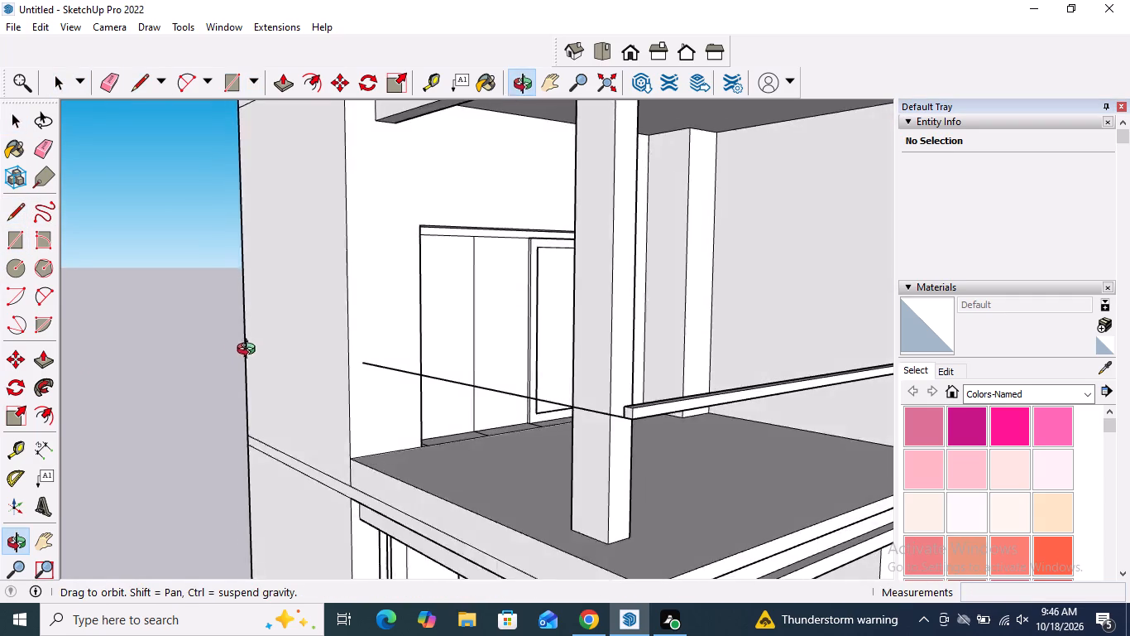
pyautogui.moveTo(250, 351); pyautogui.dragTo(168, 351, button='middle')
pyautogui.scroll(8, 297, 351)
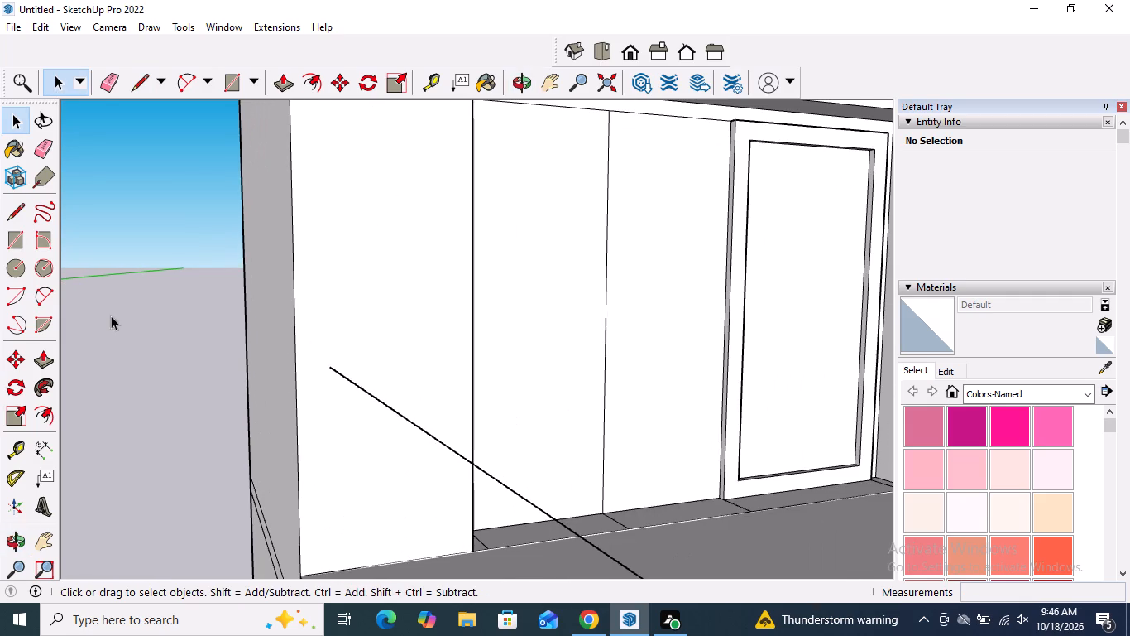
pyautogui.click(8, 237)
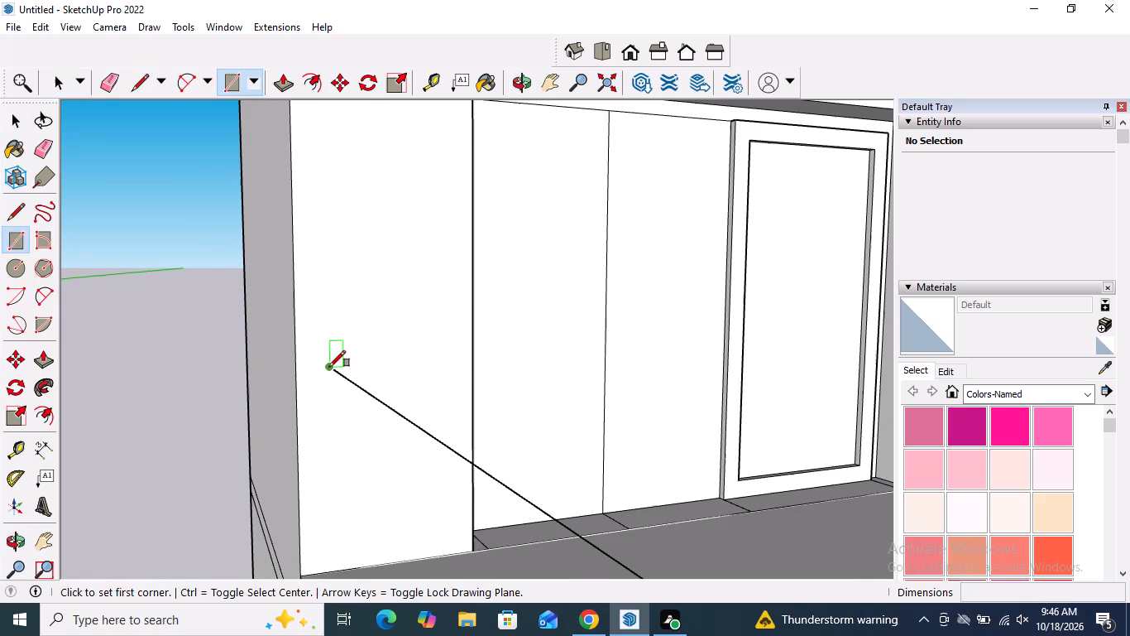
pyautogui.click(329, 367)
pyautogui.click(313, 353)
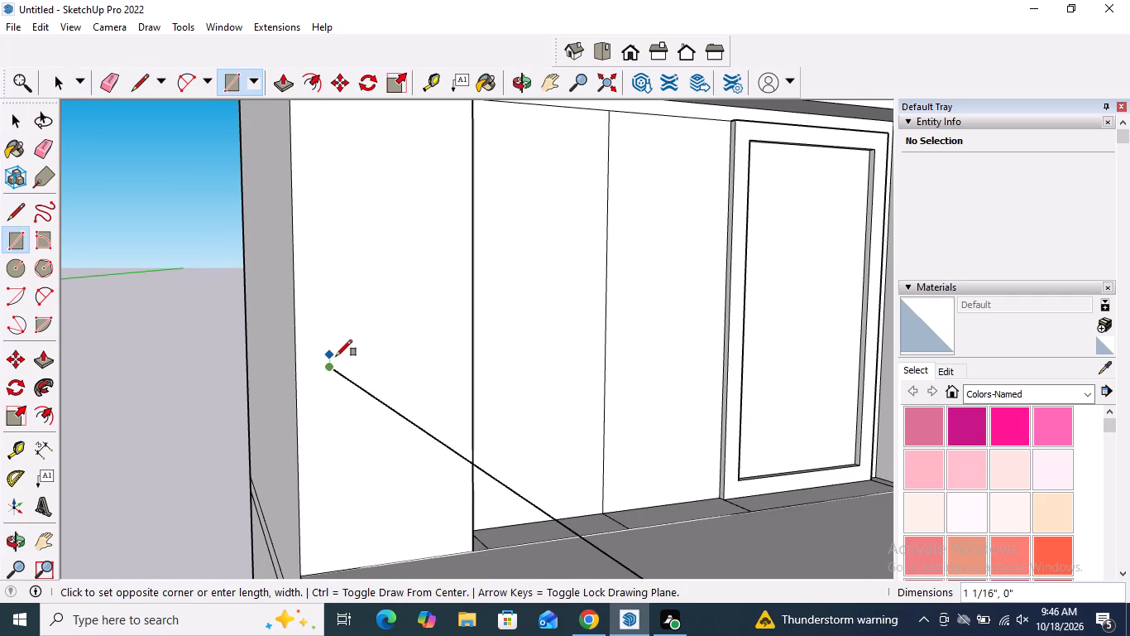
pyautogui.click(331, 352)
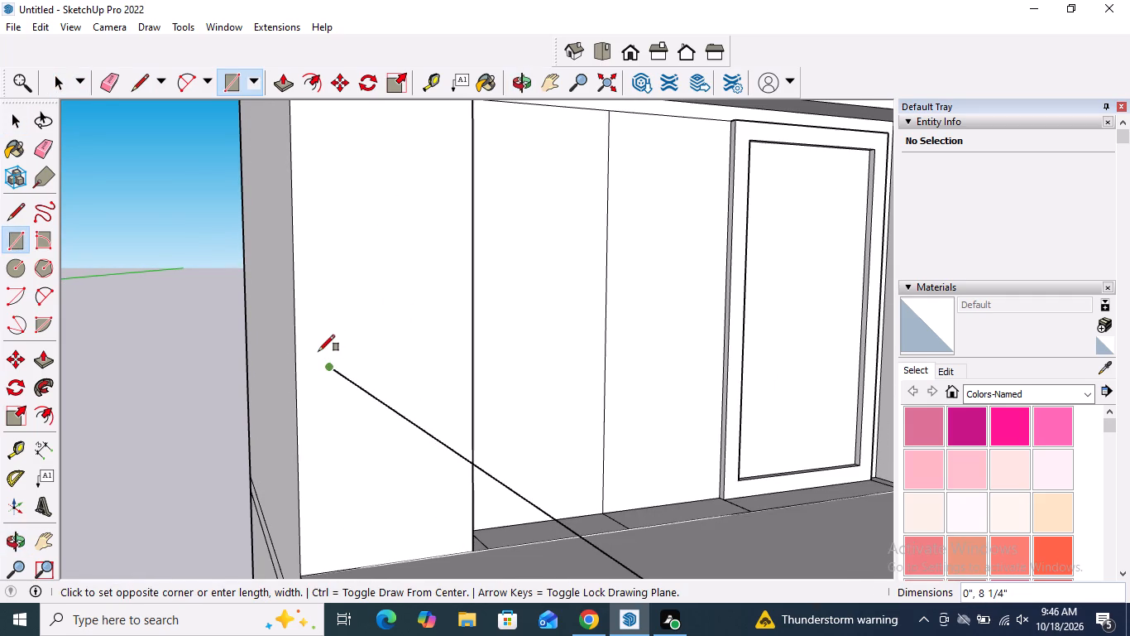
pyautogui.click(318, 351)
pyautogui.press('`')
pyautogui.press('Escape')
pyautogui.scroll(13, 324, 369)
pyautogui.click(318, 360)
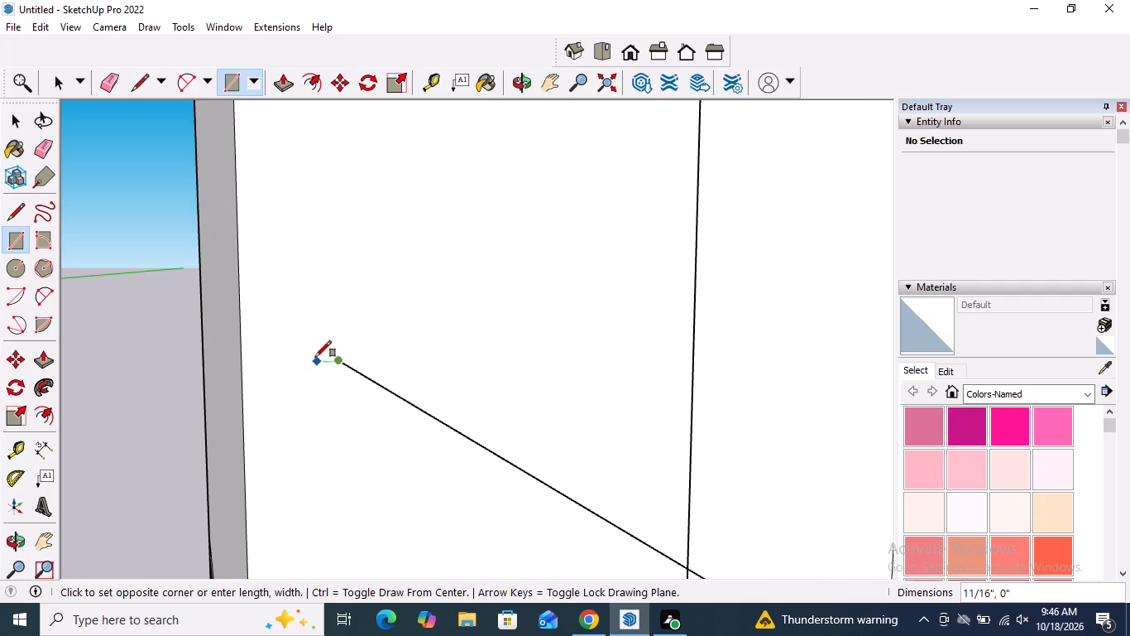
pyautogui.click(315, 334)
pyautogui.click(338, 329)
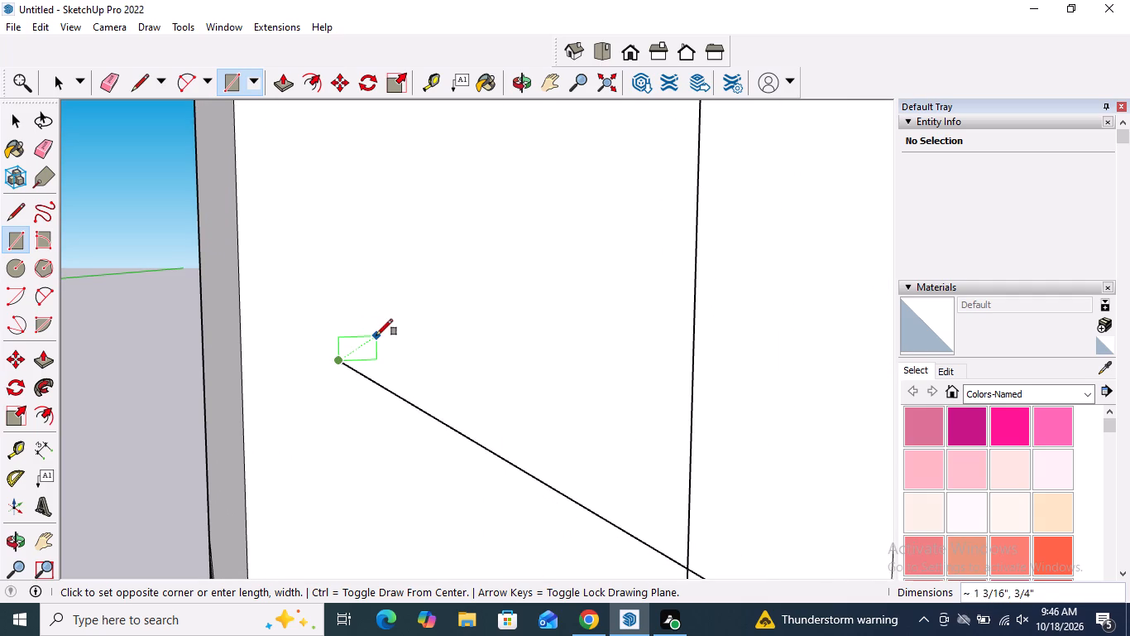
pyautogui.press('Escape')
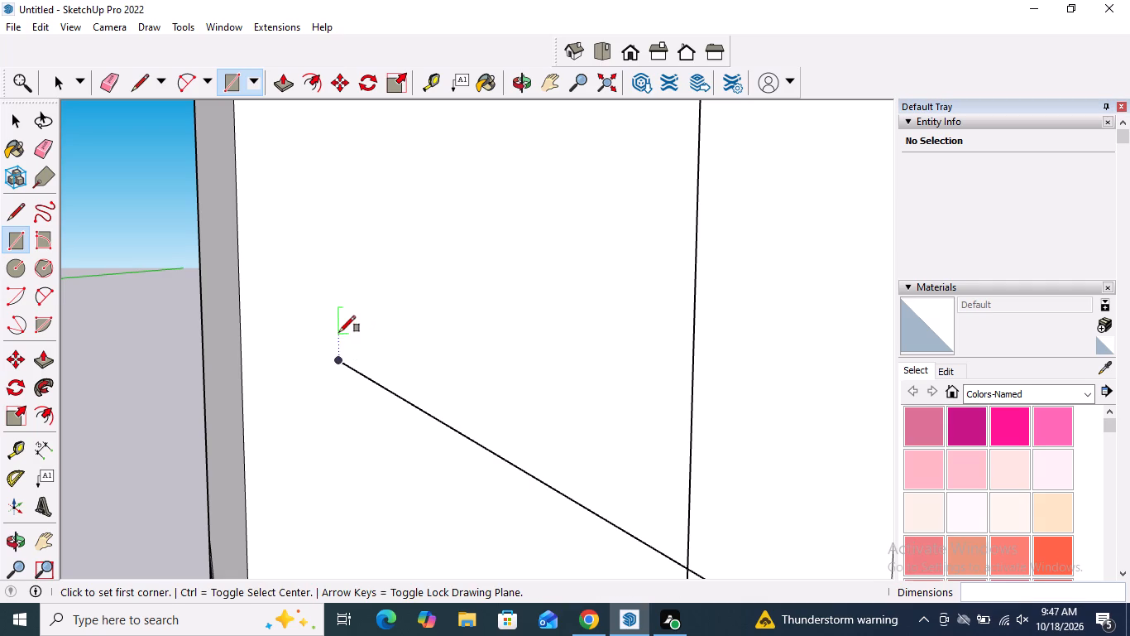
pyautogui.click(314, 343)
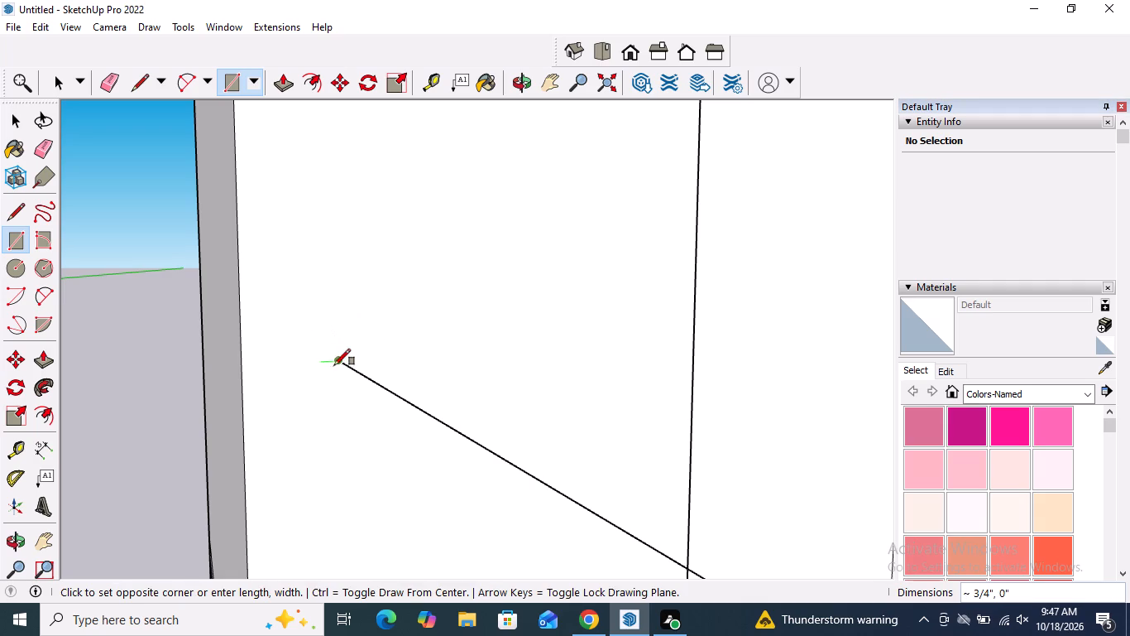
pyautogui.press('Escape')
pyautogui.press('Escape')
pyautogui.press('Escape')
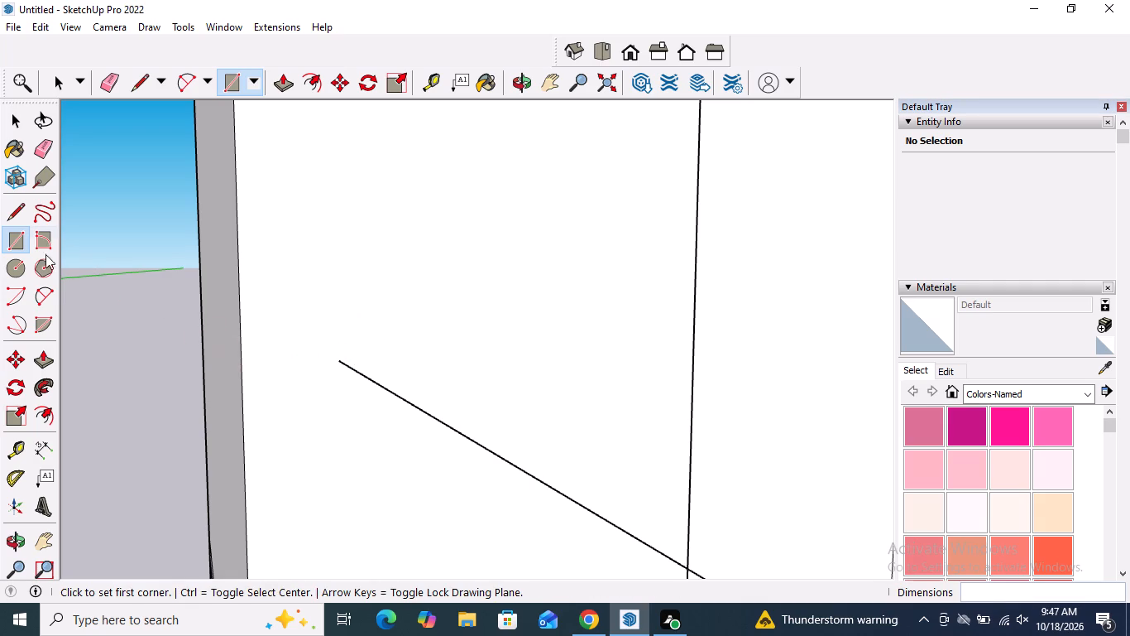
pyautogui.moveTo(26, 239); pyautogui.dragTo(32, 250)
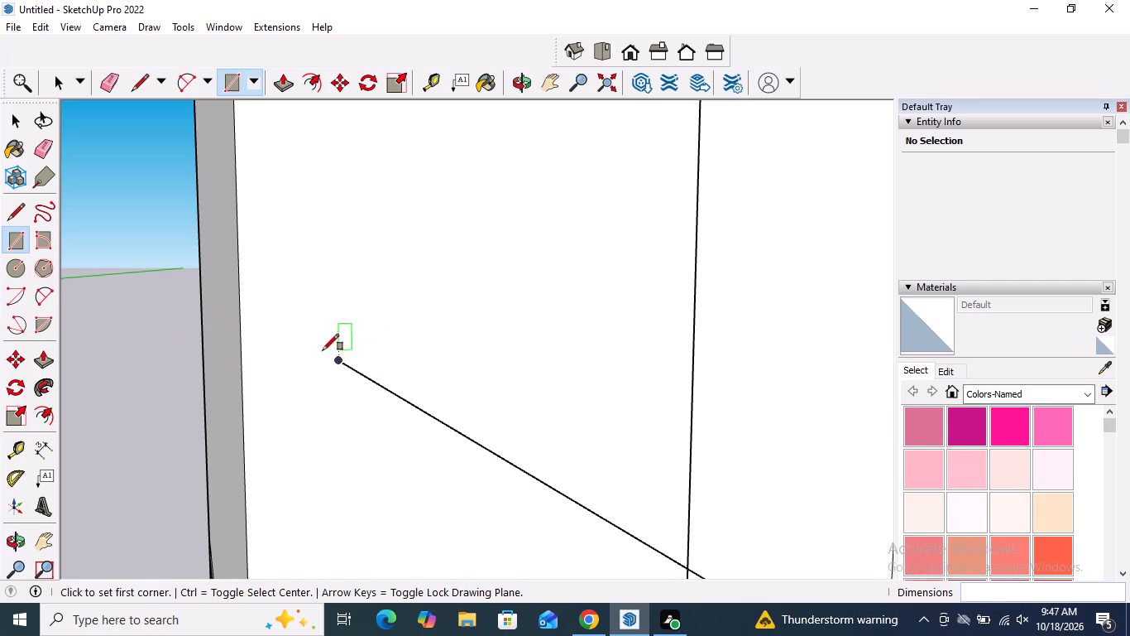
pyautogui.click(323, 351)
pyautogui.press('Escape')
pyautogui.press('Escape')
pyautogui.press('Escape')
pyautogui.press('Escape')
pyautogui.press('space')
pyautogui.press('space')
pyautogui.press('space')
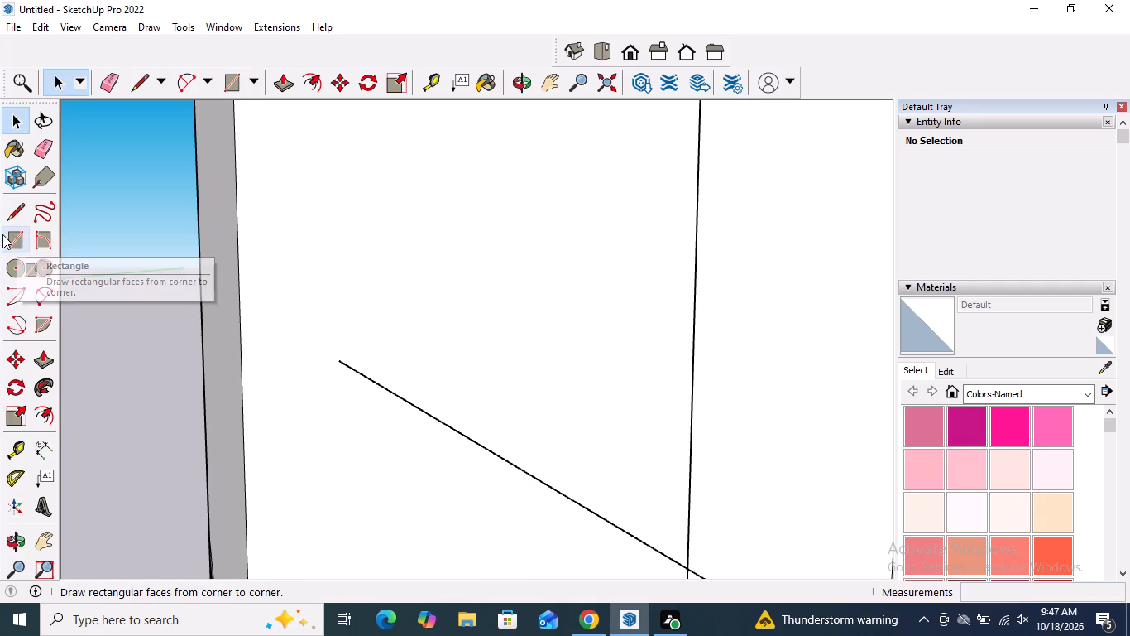
# Draw a square of about 3/4" by 3/4" on the building wall at the line's far endpoint.
pyautogui.click(6, 239)
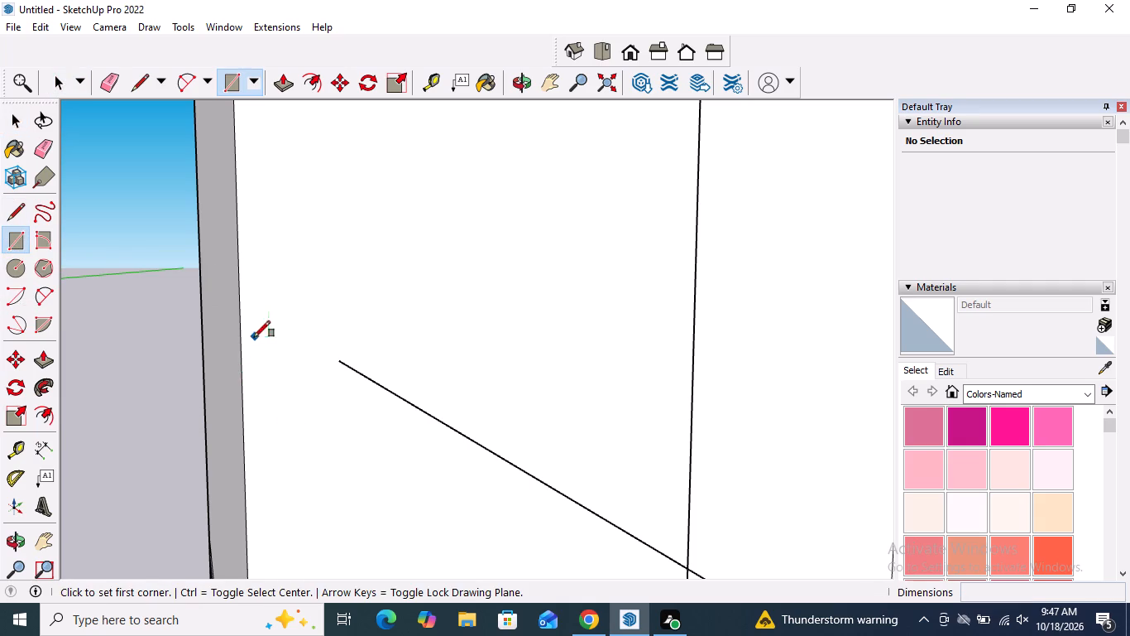
pyautogui.click(315, 346)
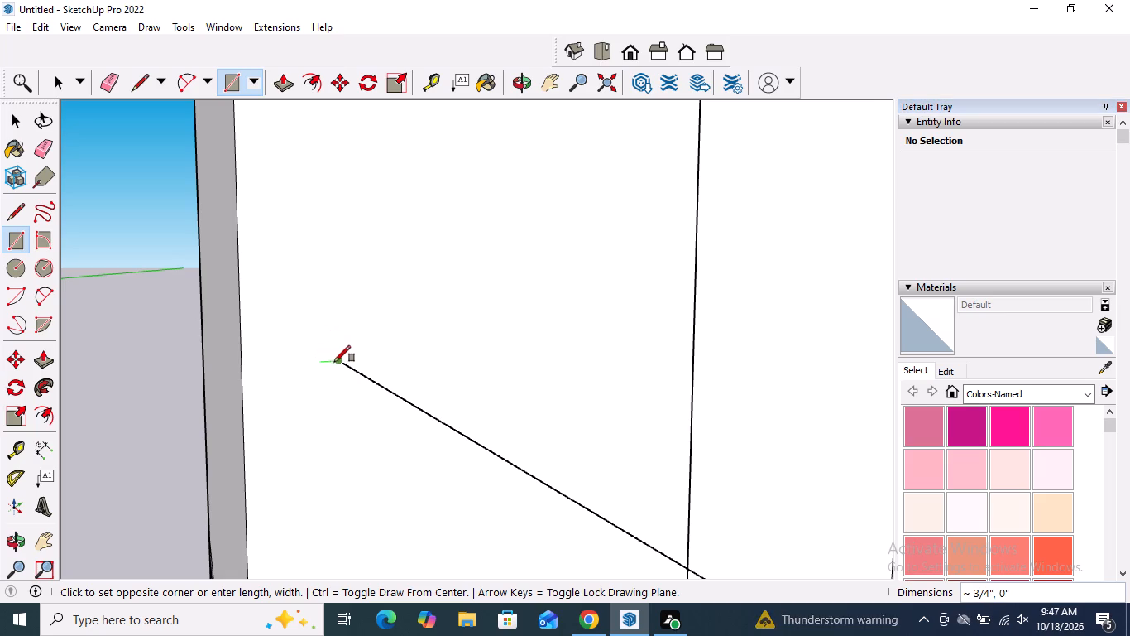
pyautogui.click(337, 363)
pyautogui.click(326, 337)
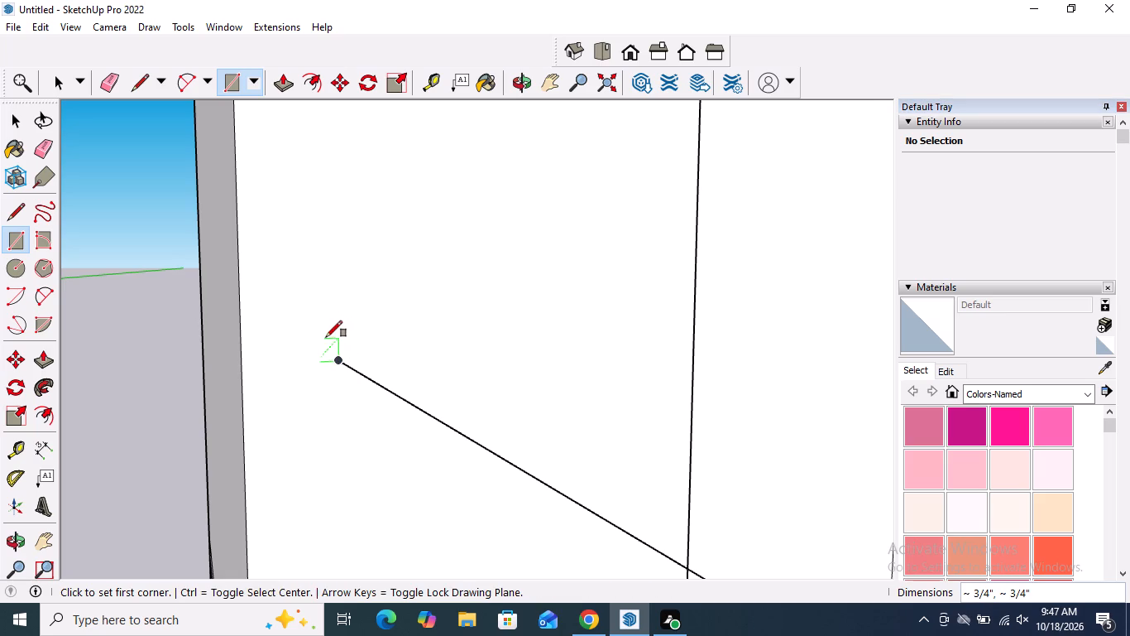
pyautogui.press('space')
# Extrude the small wall square about 5' 9" along the line as a side rail meeting the front rail's end.
pyautogui.scroll(-10, 294, 303)
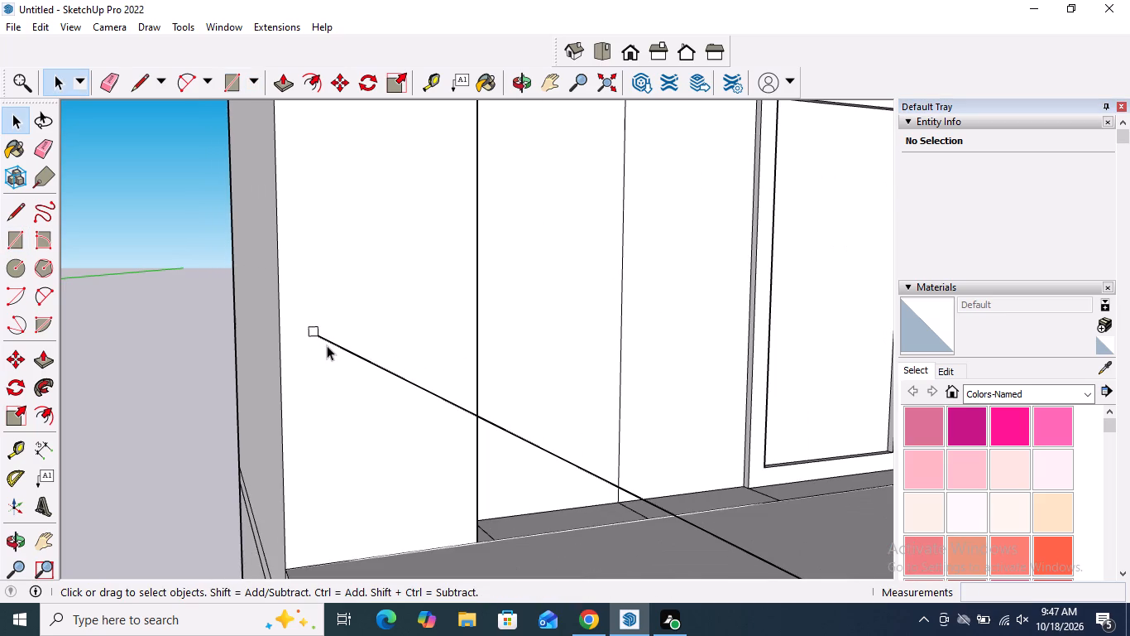
pyautogui.click(48, 364)
pyautogui.scroll(9, 323, 317)
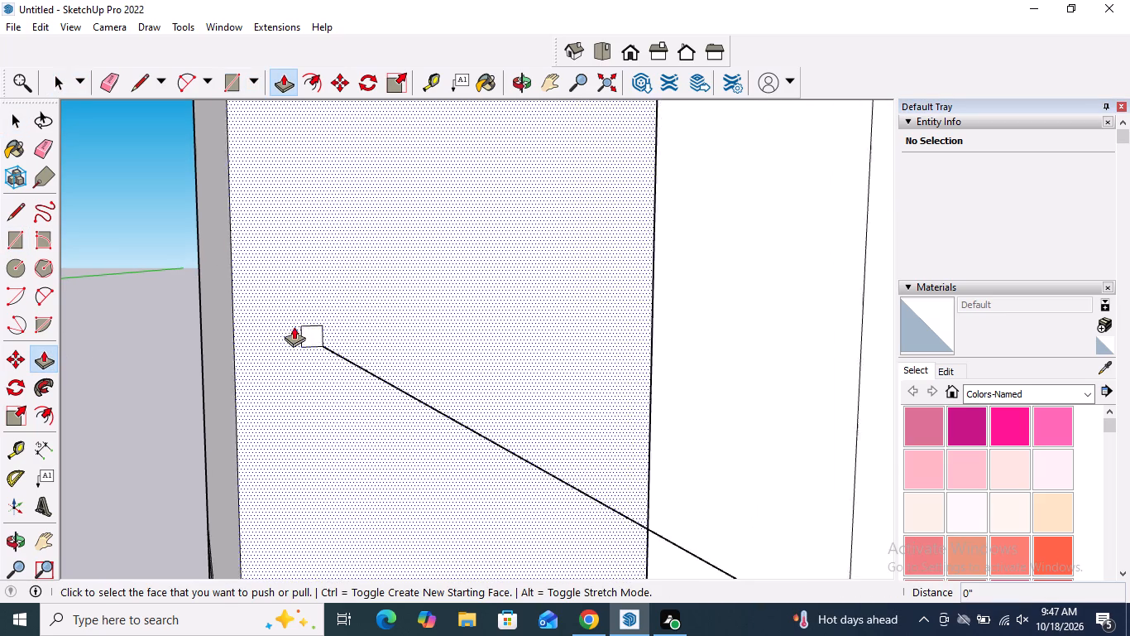
pyautogui.click(310, 335)
pyautogui.scroll(-15, 367, 340)
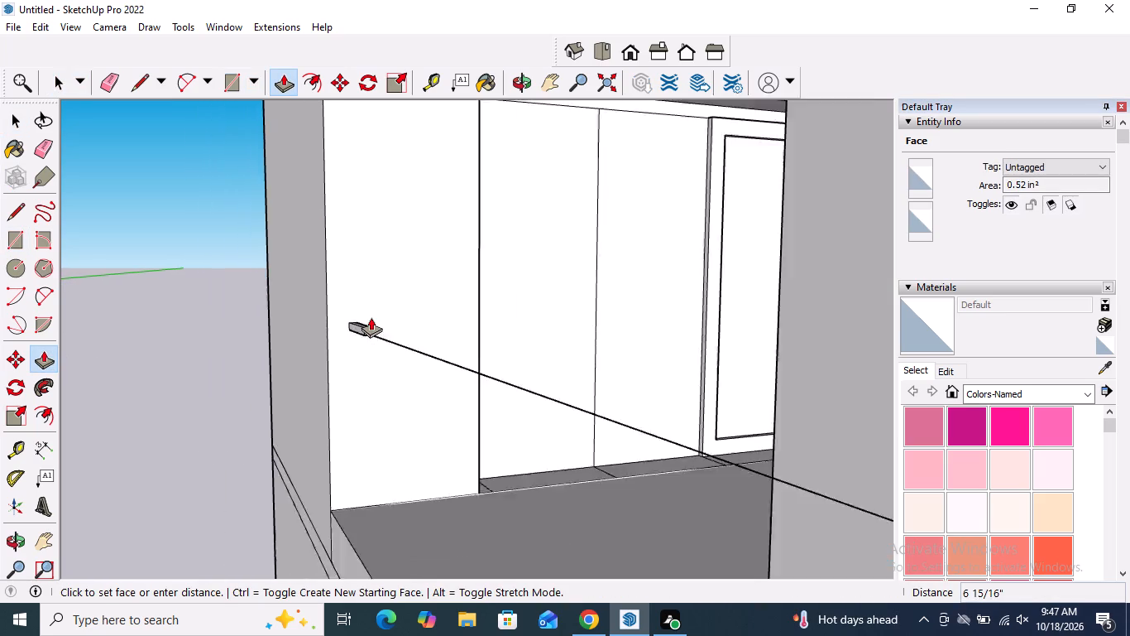
pyautogui.scroll(-5, 371, 317)
pyautogui.scroll(16, 477, 350)
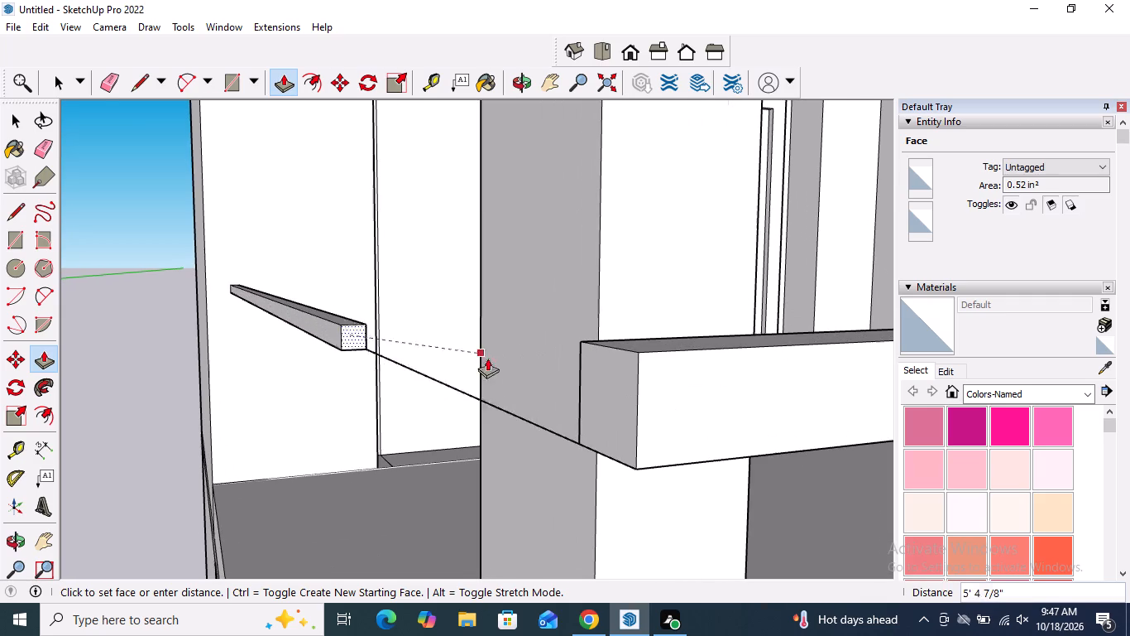
pyautogui.click(639, 378)
# Raise the side rail's top face about 5/8" to be flush with the top of the front rail.
pyautogui.scroll(4, 582, 382)
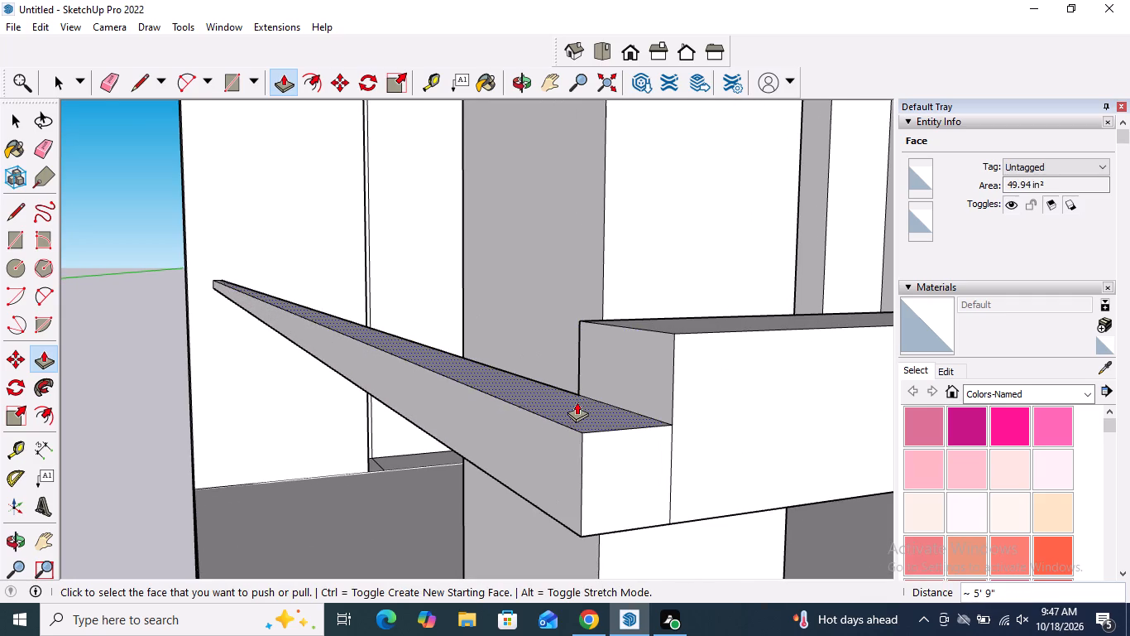
pyautogui.click(577, 402)
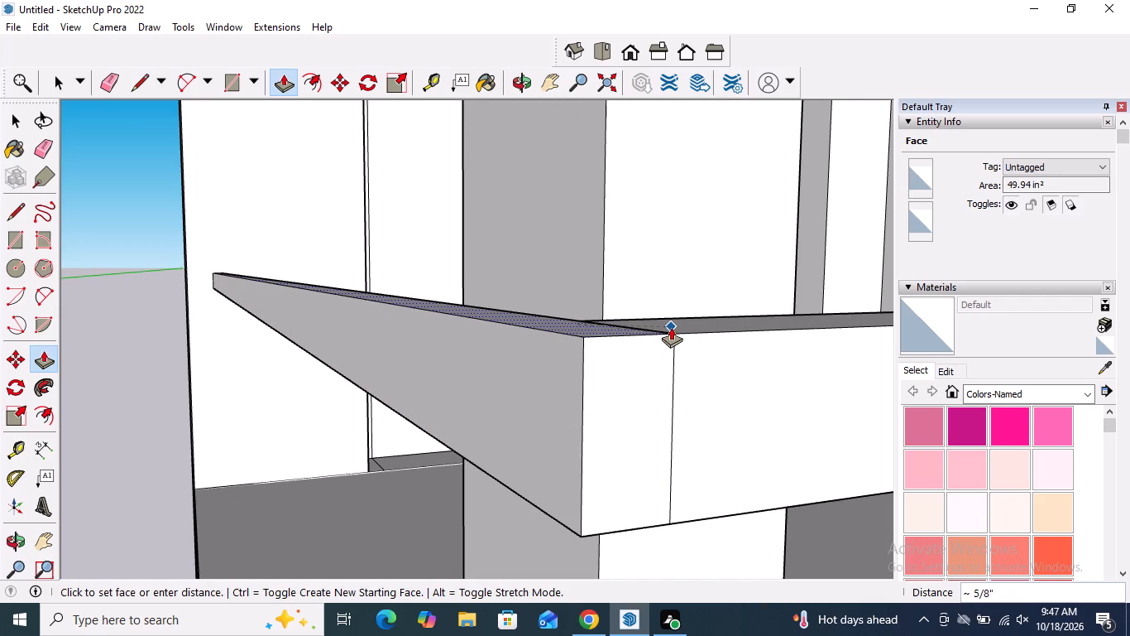
pyautogui.click(671, 327)
pyautogui.press('space')
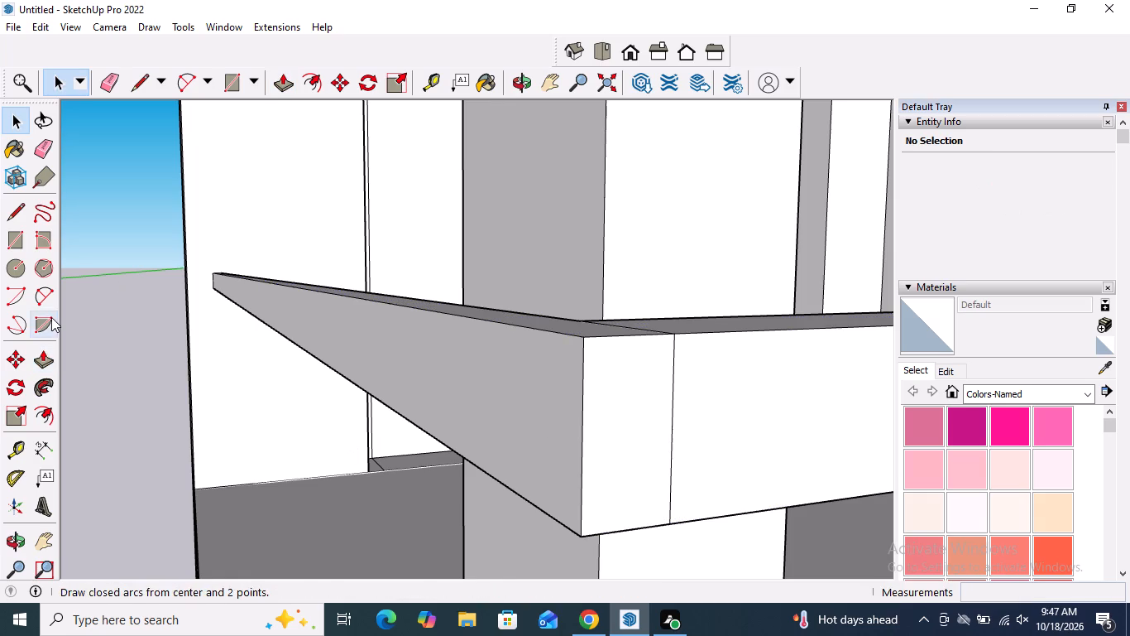
# Erase the vertical seam on the outer front face where the side rail meets the front rail.
pyautogui.click(43, 142)
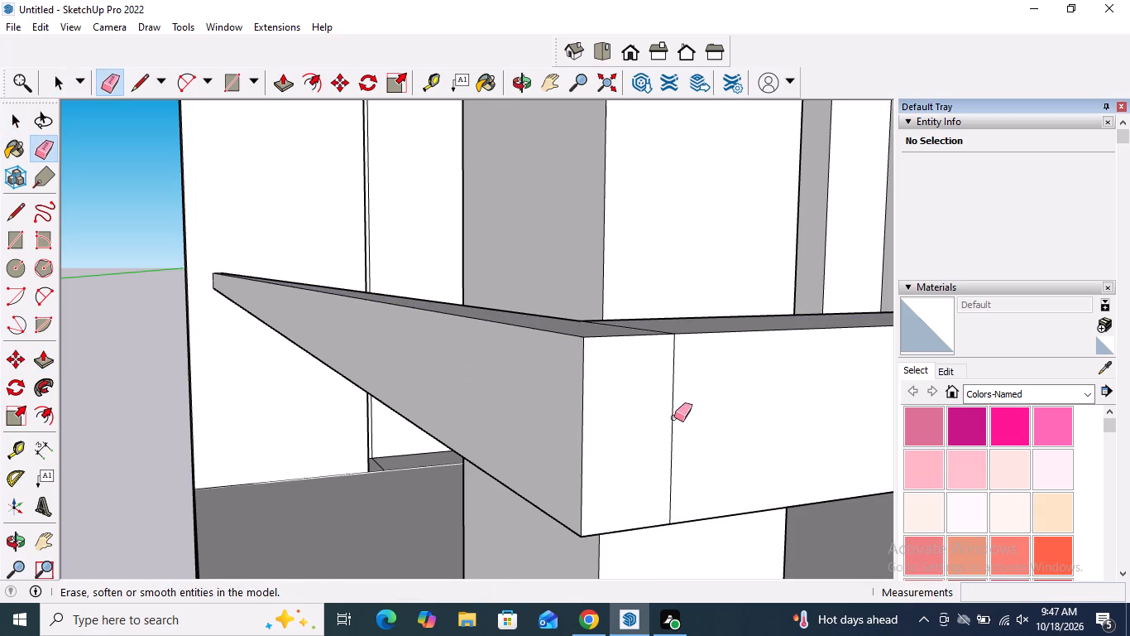
pyautogui.click(675, 417)
pyautogui.click(674, 417)
pyautogui.scroll(-6, 586, 411)
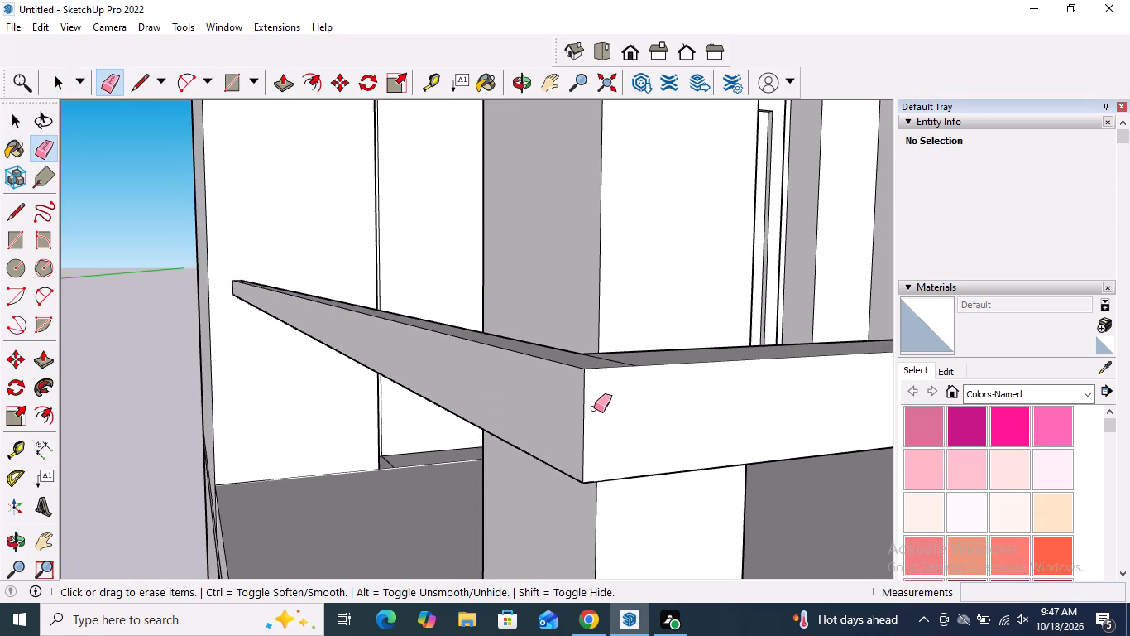
# Erase the seam on the top face at the corner where the side rail meets the front rail.
pyautogui.moveTo(598, 393); pyautogui.dragTo(621, 513, button='middle')
pyautogui.scroll(3, 615, 364)
pyautogui.moveTo(610, 375); pyautogui.dragTo(468, 484, button='middle')
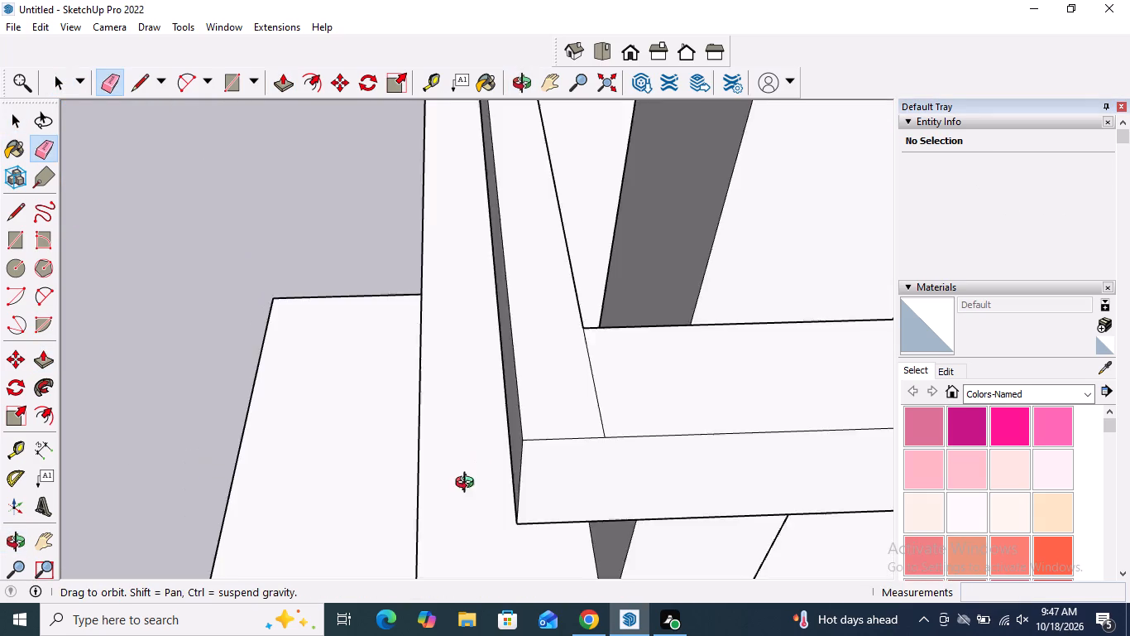
pyautogui.moveTo(468, 484); pyautogui.dragTo(470, 499, button='middle')
pyautogui.scroll(1, 595, 357)
pyautogui.moveTo(596, 379); pyautogui.dragTo(710, 512, button='middle')
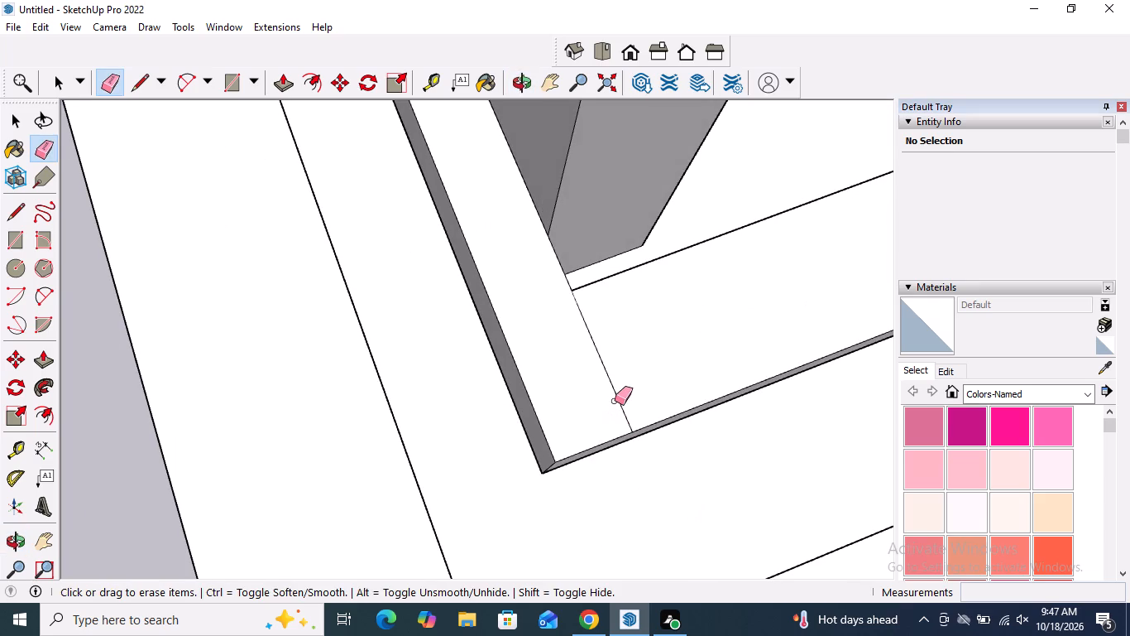
pyautogui.click(618, 397)
pyautogui.scroll(-17, 529, 394)
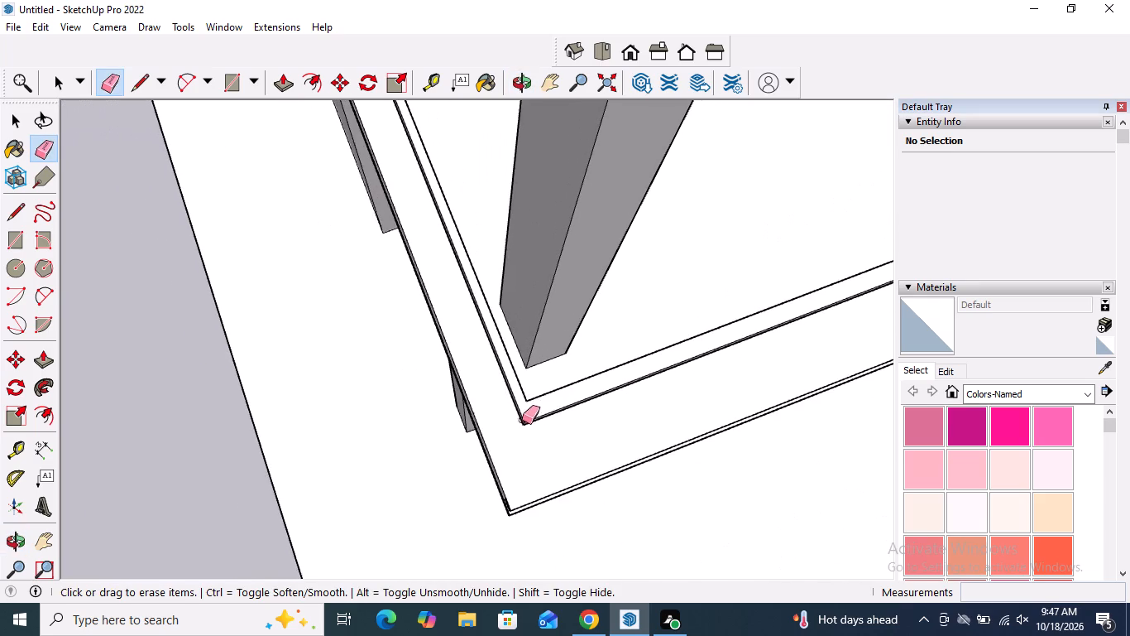
pyautogui.press('space')
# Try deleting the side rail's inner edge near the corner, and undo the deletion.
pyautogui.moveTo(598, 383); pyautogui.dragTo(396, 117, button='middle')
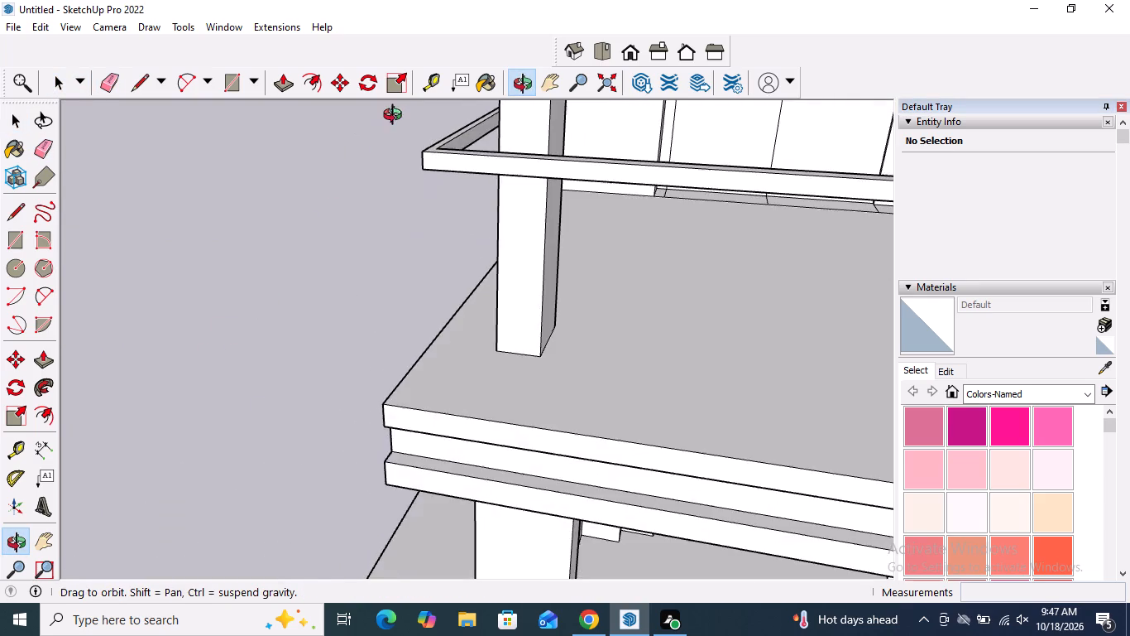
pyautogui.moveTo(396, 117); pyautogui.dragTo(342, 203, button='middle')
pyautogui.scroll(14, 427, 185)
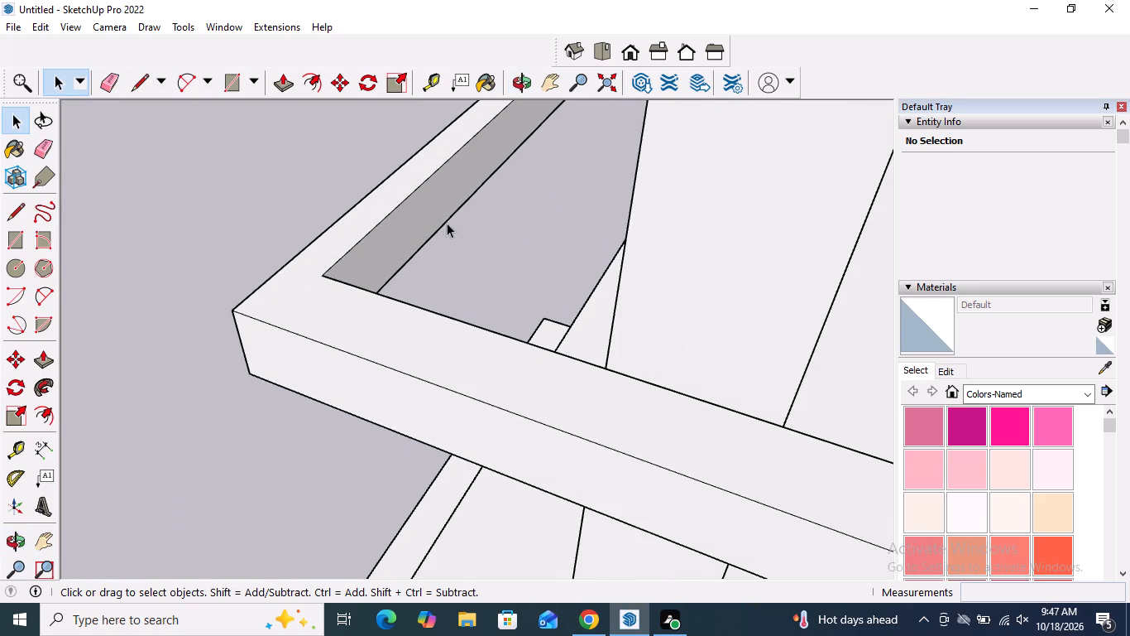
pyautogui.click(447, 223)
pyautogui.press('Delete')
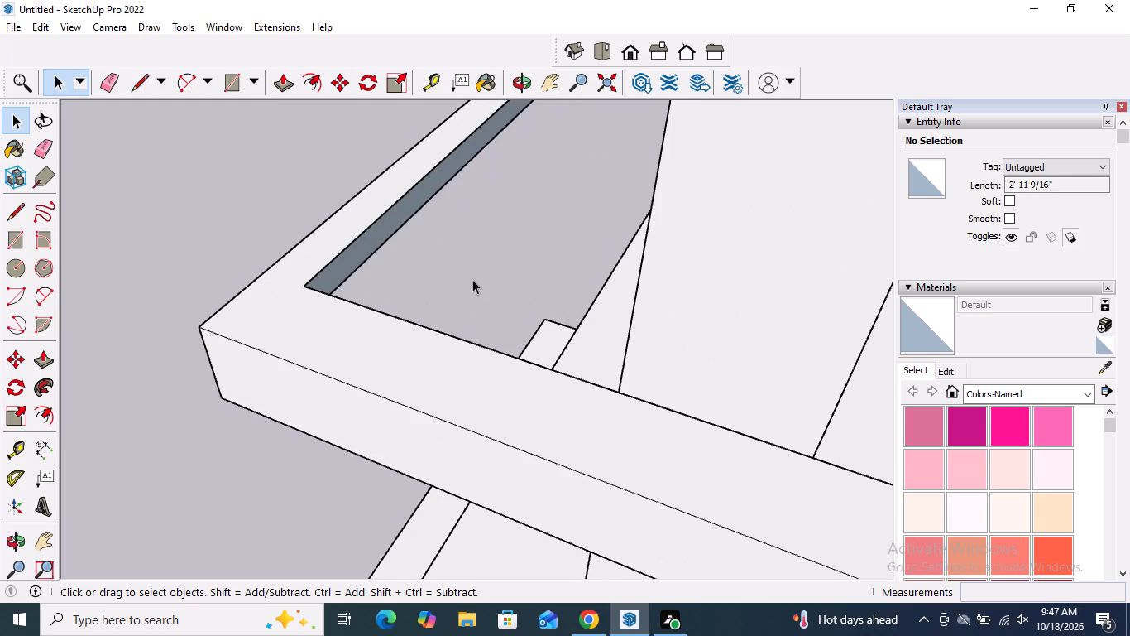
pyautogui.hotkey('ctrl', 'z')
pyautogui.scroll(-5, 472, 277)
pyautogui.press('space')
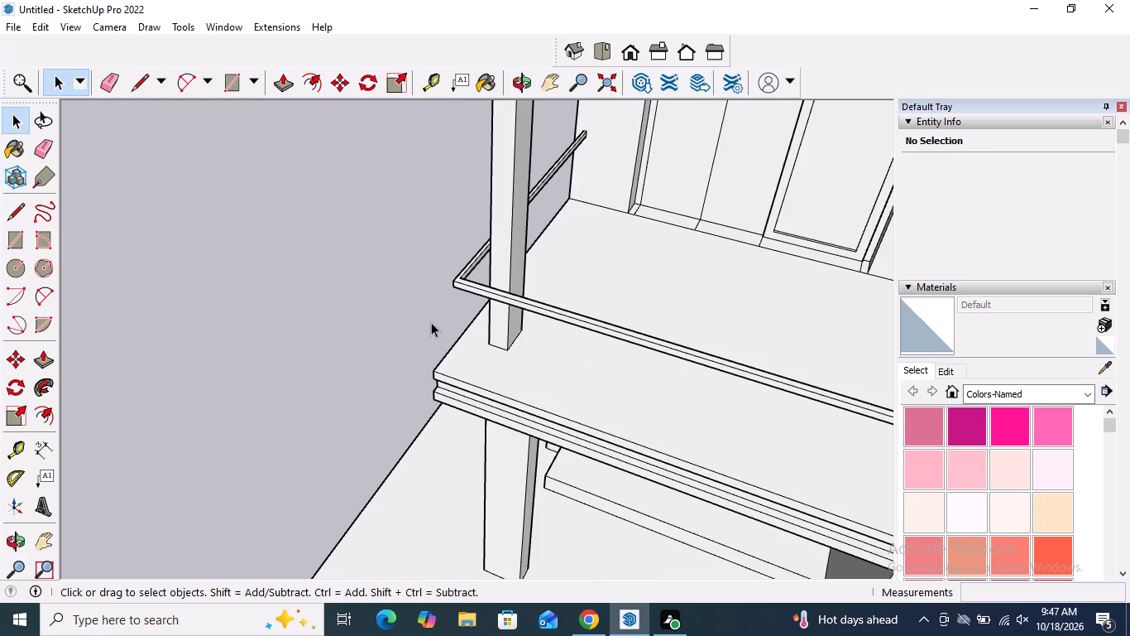
# Draw a vertical line from the bottom of the railing's outer front corner down to the balcony floor.
pyautogui.moveTo(427, 338); pyautogui.dragTo(515, 154, button='middle')
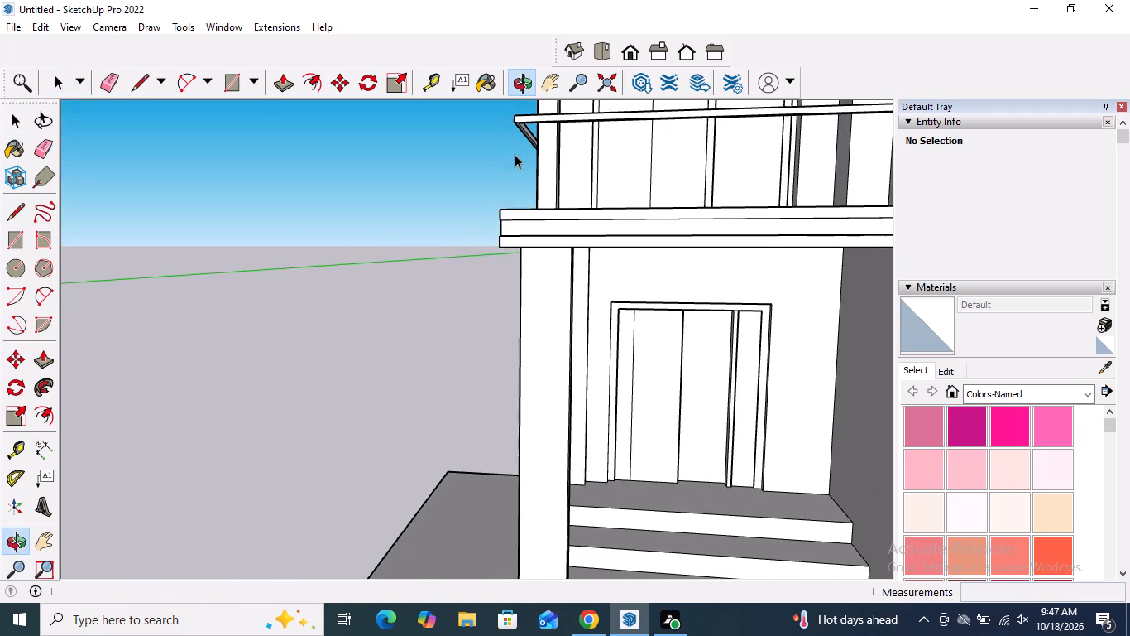
pyautogui.scroll(11, 519, 140)
pyautogui.scroll(-3, 505, 109)
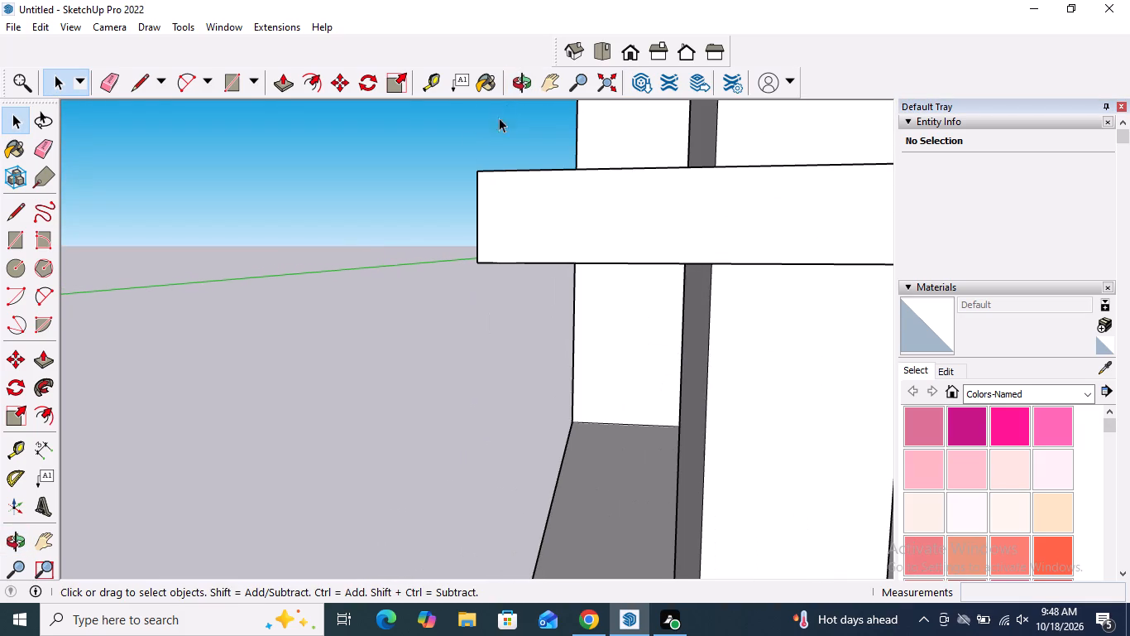
pyautogui.click(12, 214)
pyautogui.scroll(1, 506, 268)
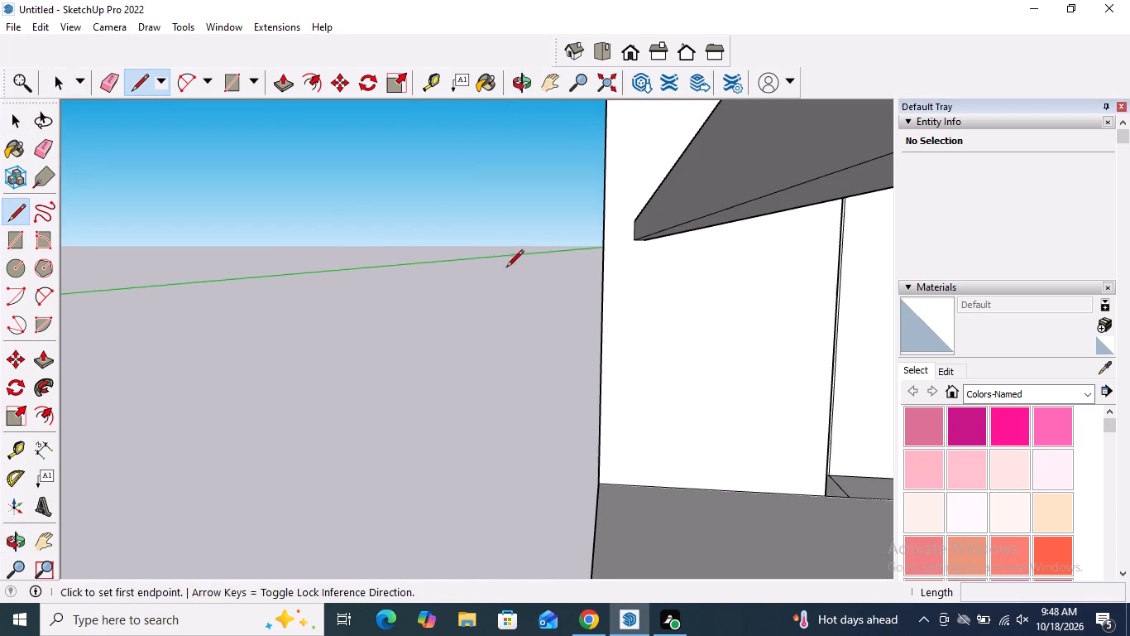
pyautogui.scroll(-2, 493, 263)
pyautogui.click(479, 262)
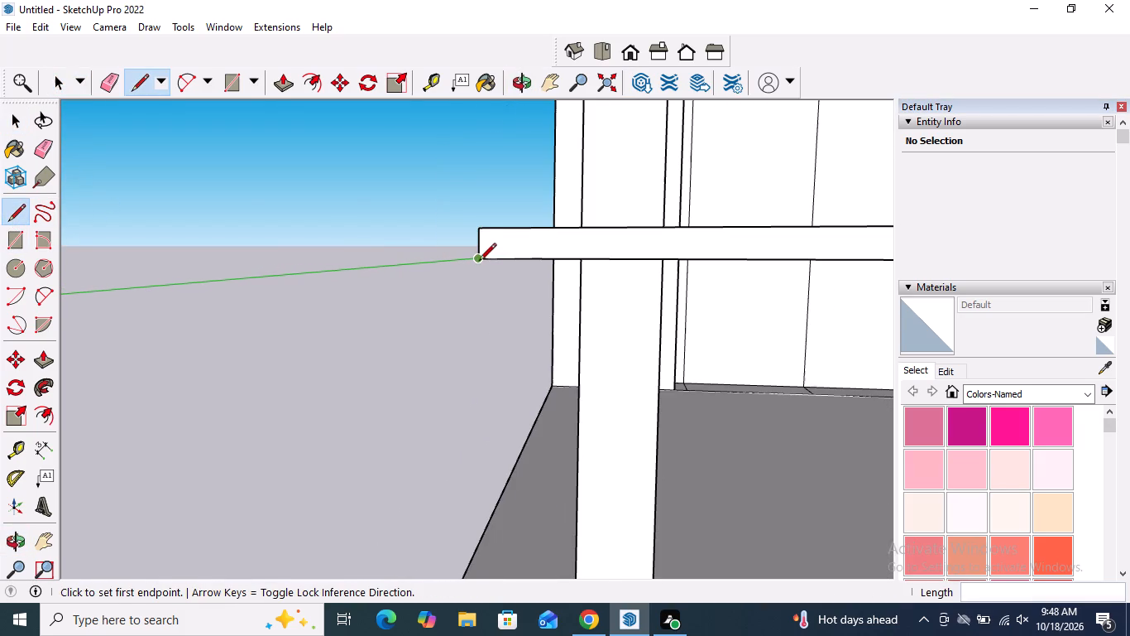
pyautogui.scroll(-3, 482, 266)
pyautogui.moveTo(478, 377); pyautogui.dragTo(490, 494, button='middle')
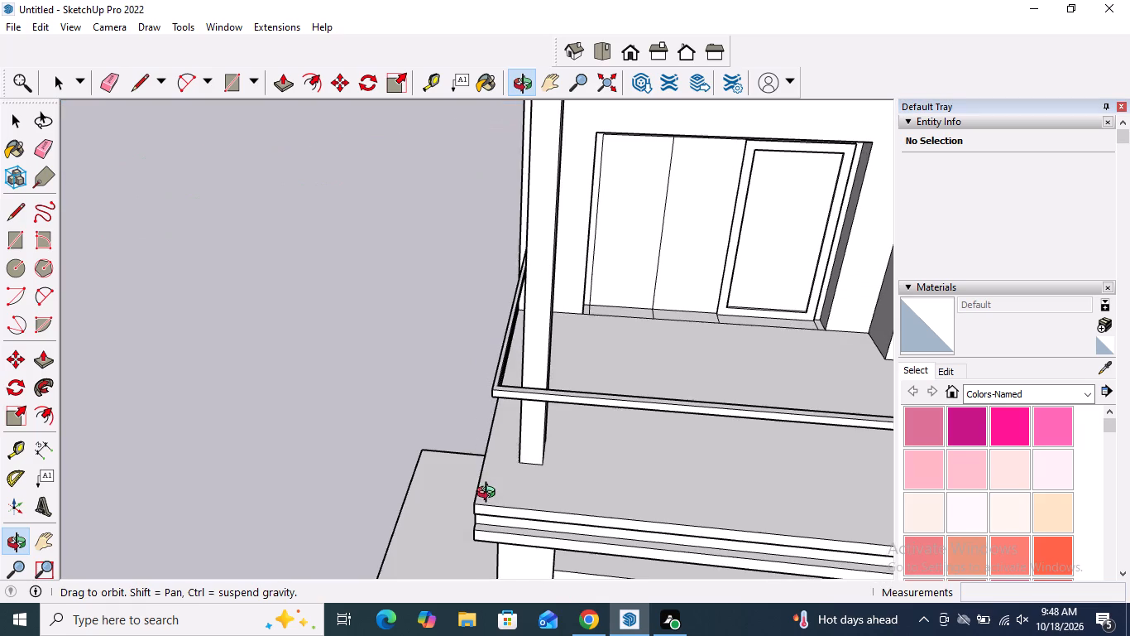
pyautogui.moveTo(490, 494); pyautogui.dragTo(489, 495, button='middle')
pyautogui.click(494, 485)
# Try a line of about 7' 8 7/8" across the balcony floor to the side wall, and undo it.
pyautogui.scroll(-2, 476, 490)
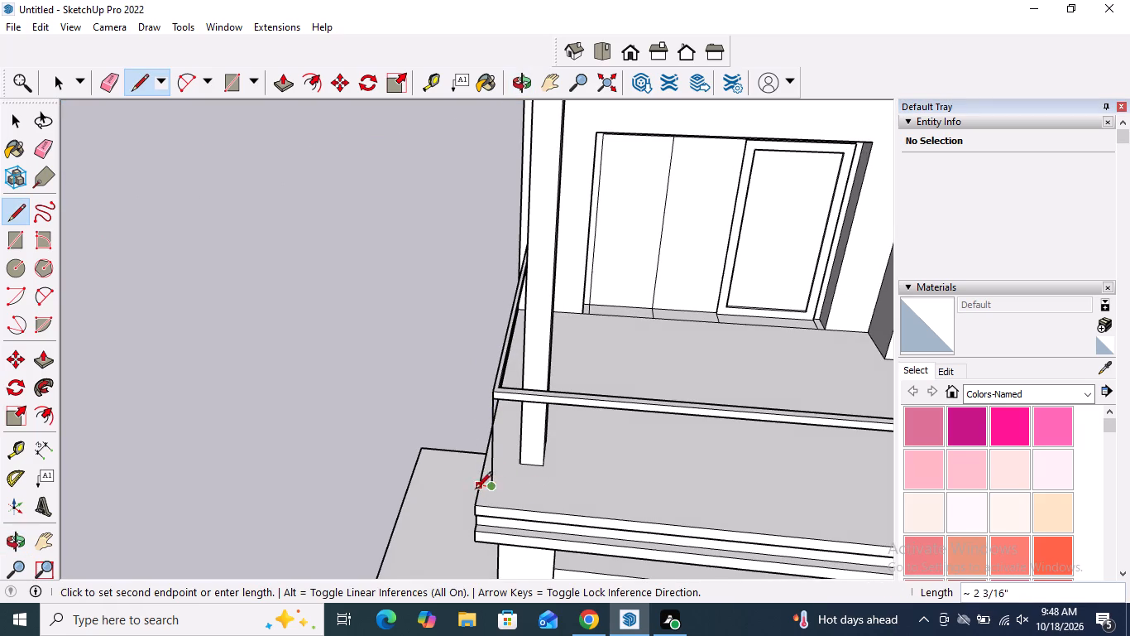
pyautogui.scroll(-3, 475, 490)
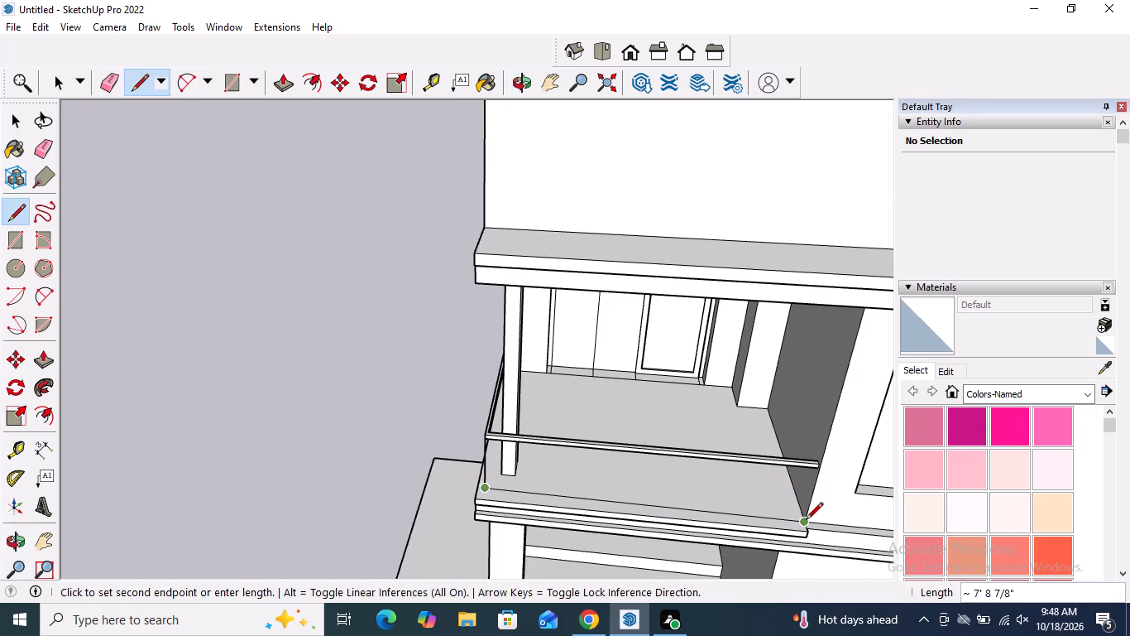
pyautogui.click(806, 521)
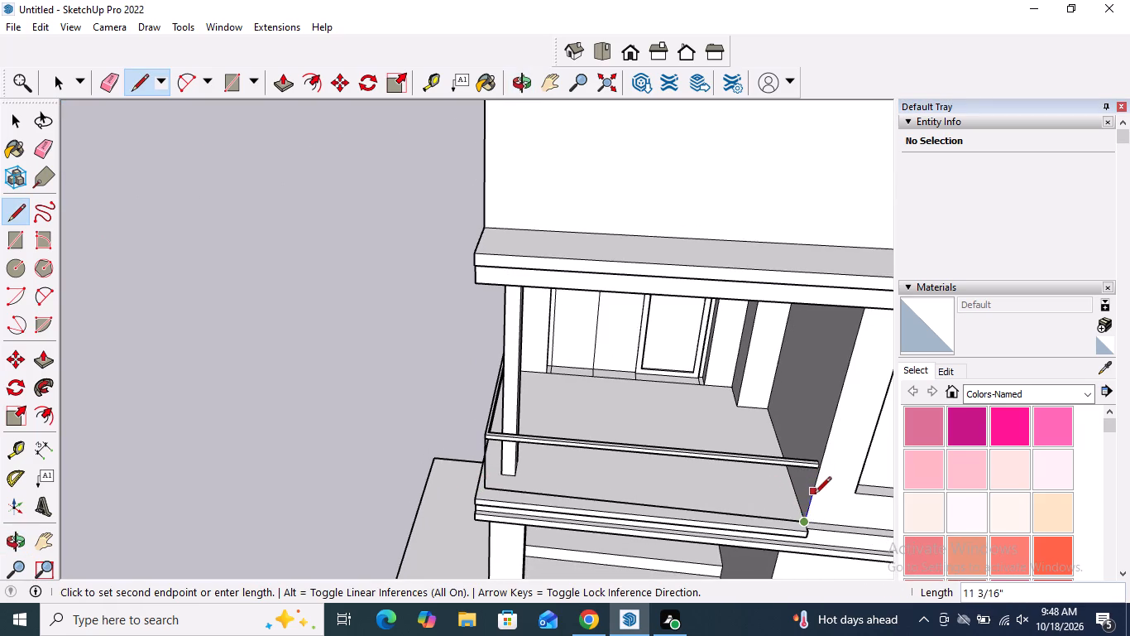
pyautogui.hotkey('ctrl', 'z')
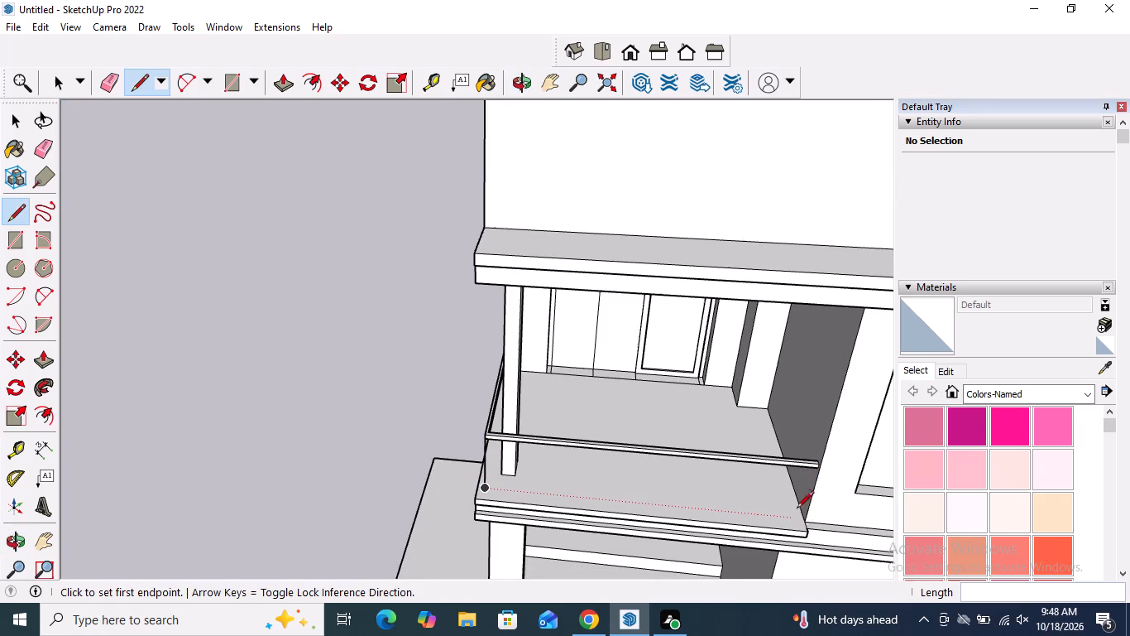
# Draw a line up the side wall from the balcony floor to the bottom of the front rail's end.
pyautogui.scroll(16, 798, 510)
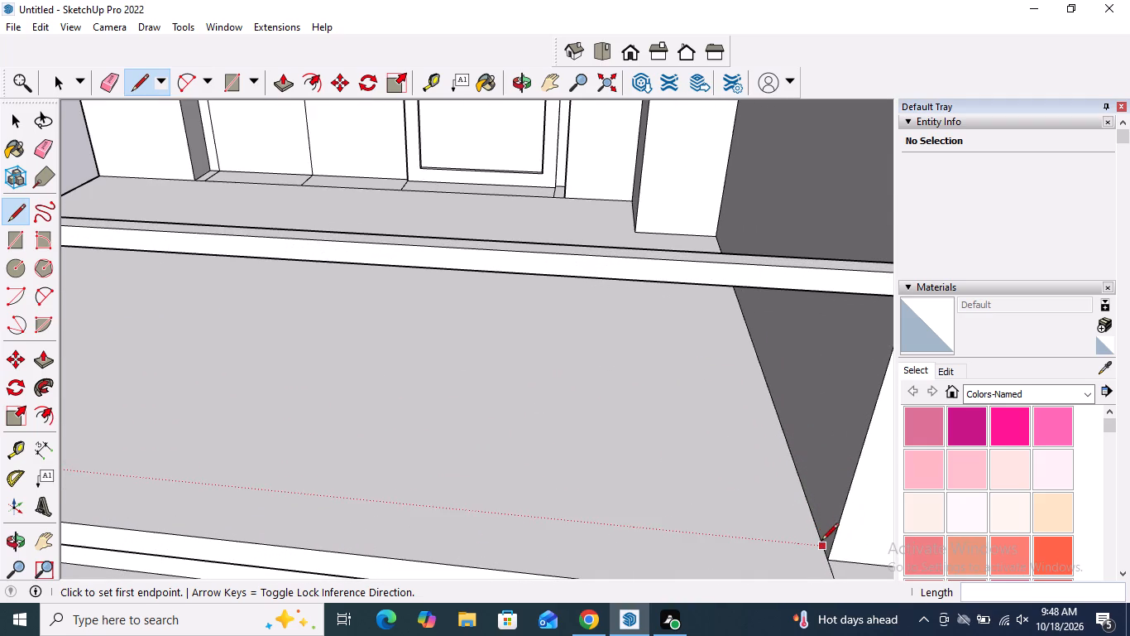
pyautogui.click(822, 544)
pyautogui.scroll(-3, 827, 527)
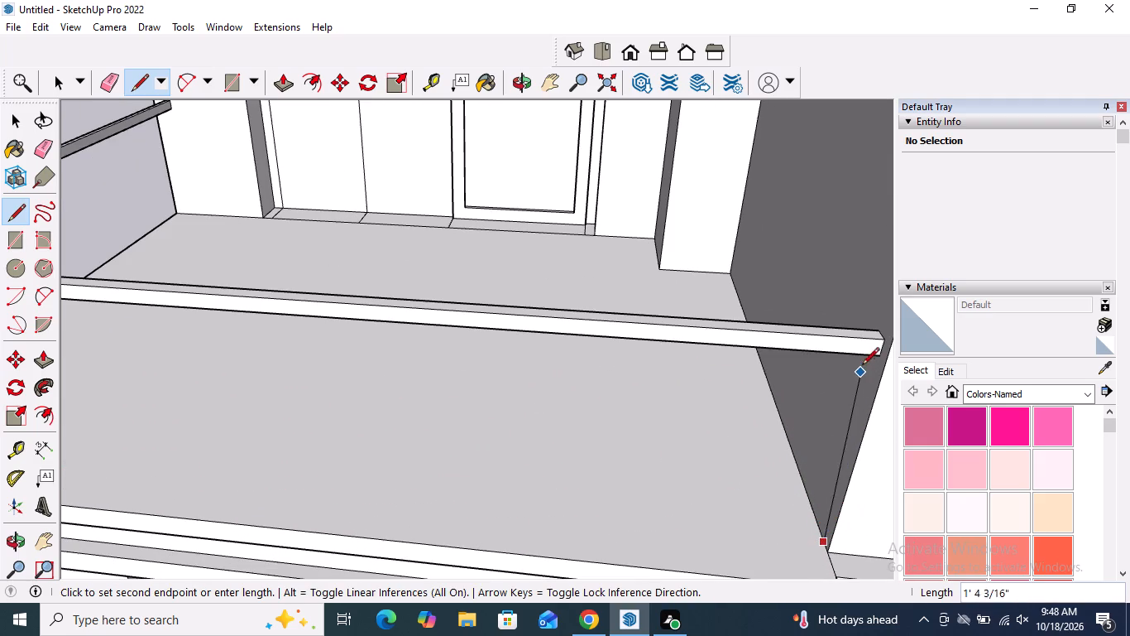
pyautogui.click(875, 359)
pyautogui.press('space')
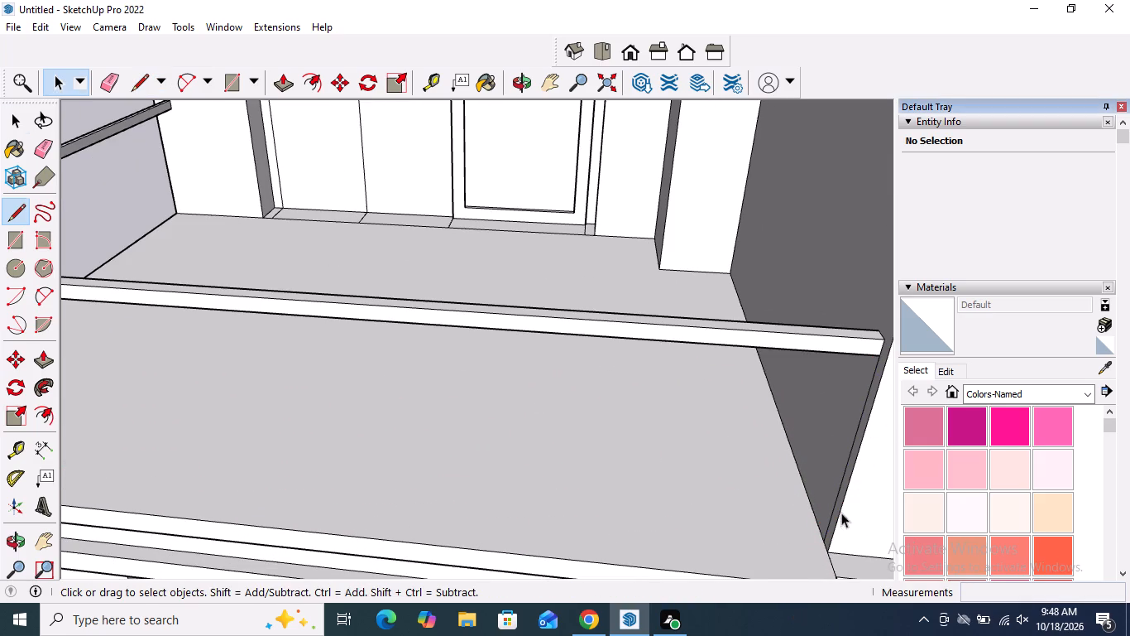
# Close the front railing panel with a line of about 7' 8 7/8" along the balcony floor between the uprights.
pyautogui.click(22, 218)
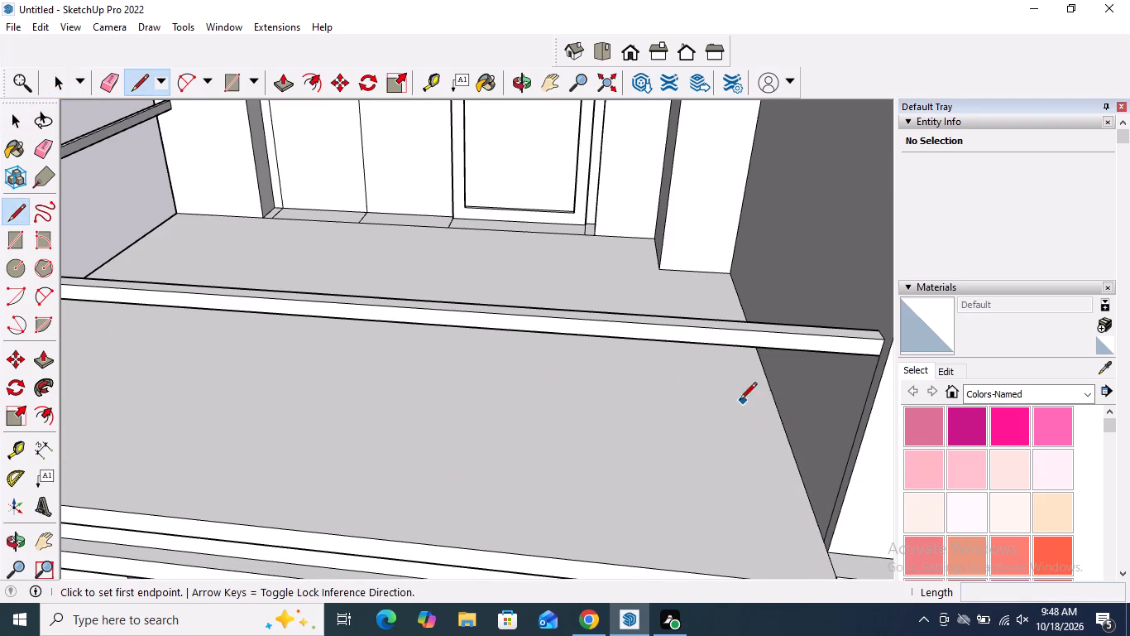
pyautogui.scroll(3, 824, 501)
pyautogui.click(816, 557)
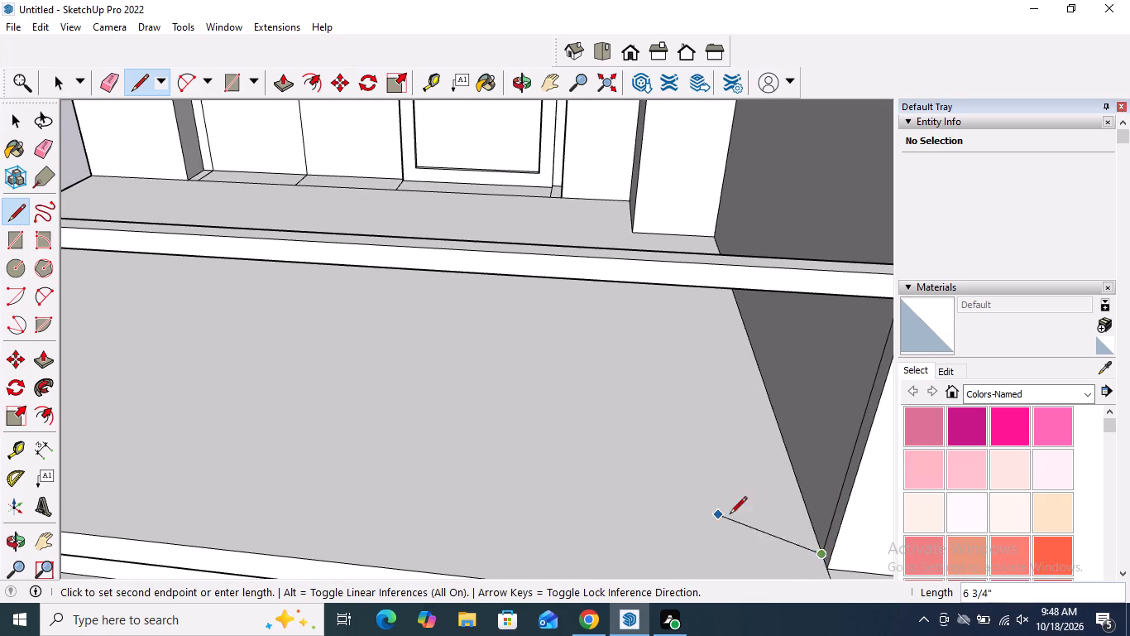
pyautogui.scroll(-9, 749, 512)
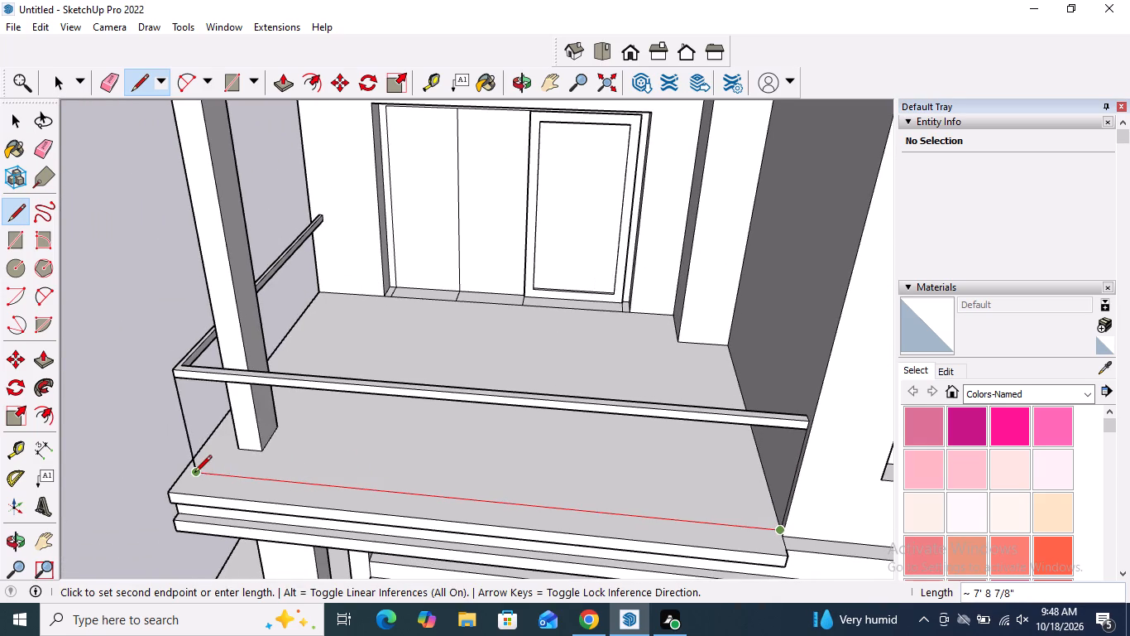
pyautogui.click(194, 474)
pyautogui.press('space')
# Form the side railing panel with a 5' 9" floor line to the building wall and an upright to the side rail's end.
pyautogui.moveTo(317, 380); pyautogui.dragTo(663, 335, button='middle')
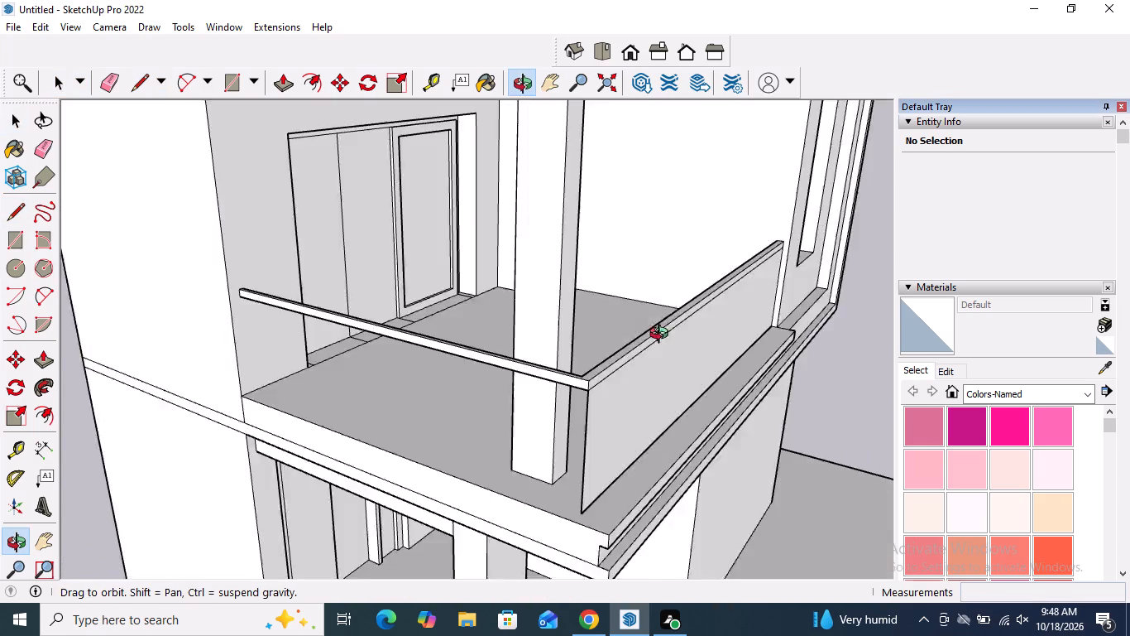
pyautogui.moveTo(663, 335); pyautogui.dragTo(830, 356, button='middle')
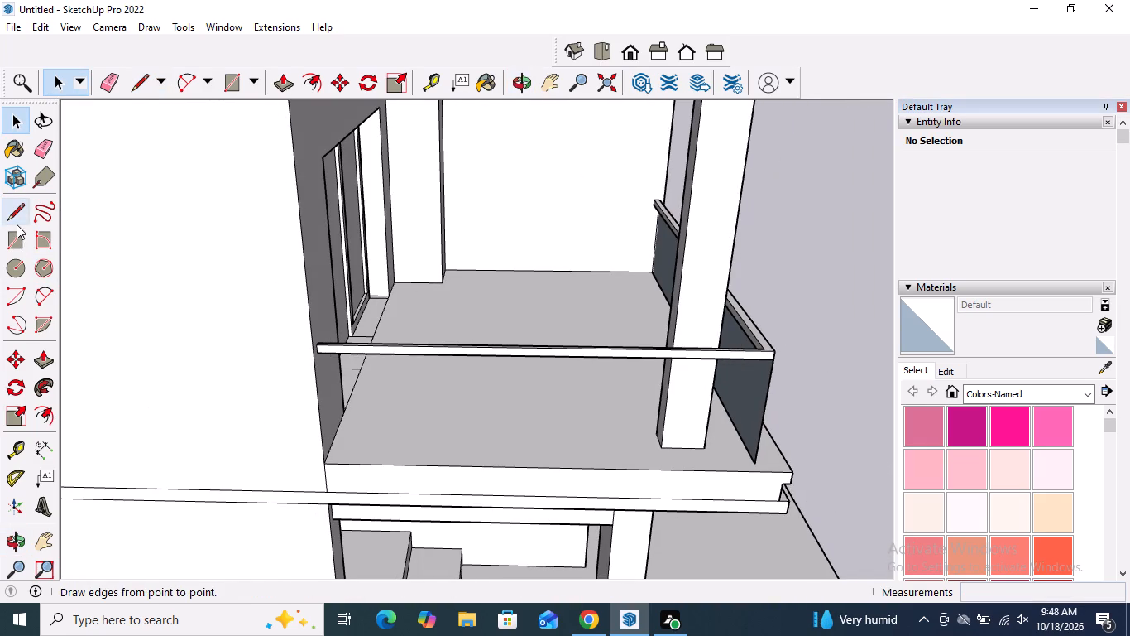
pyautogui.click(17, 224)
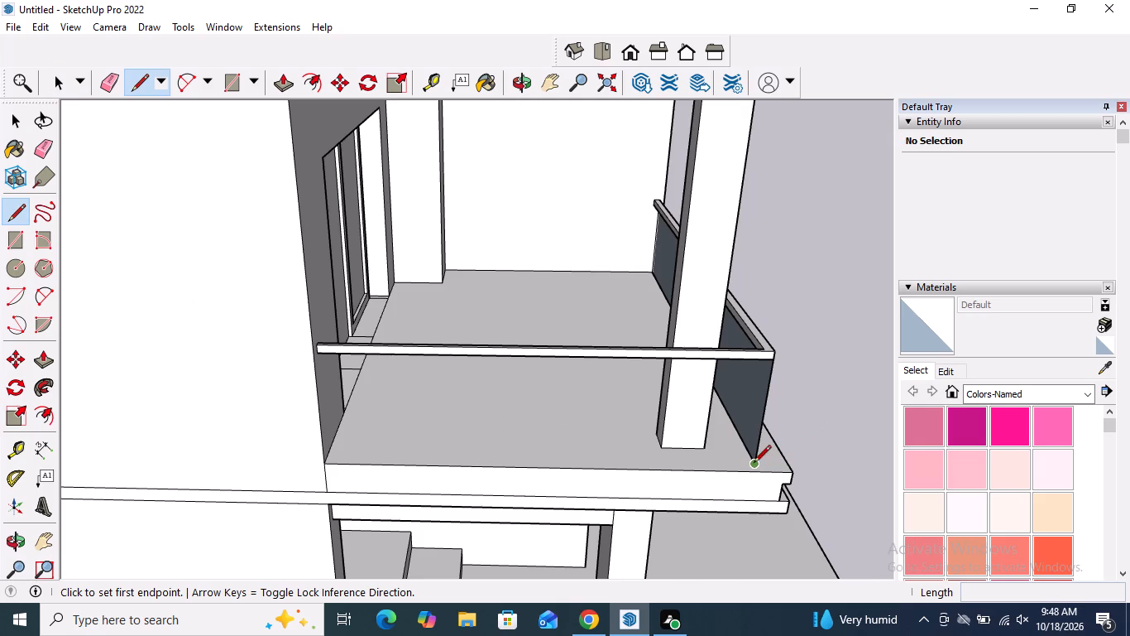
pyautogui.moveTo(754, 464); pyautogui.dragTo(730, 468)
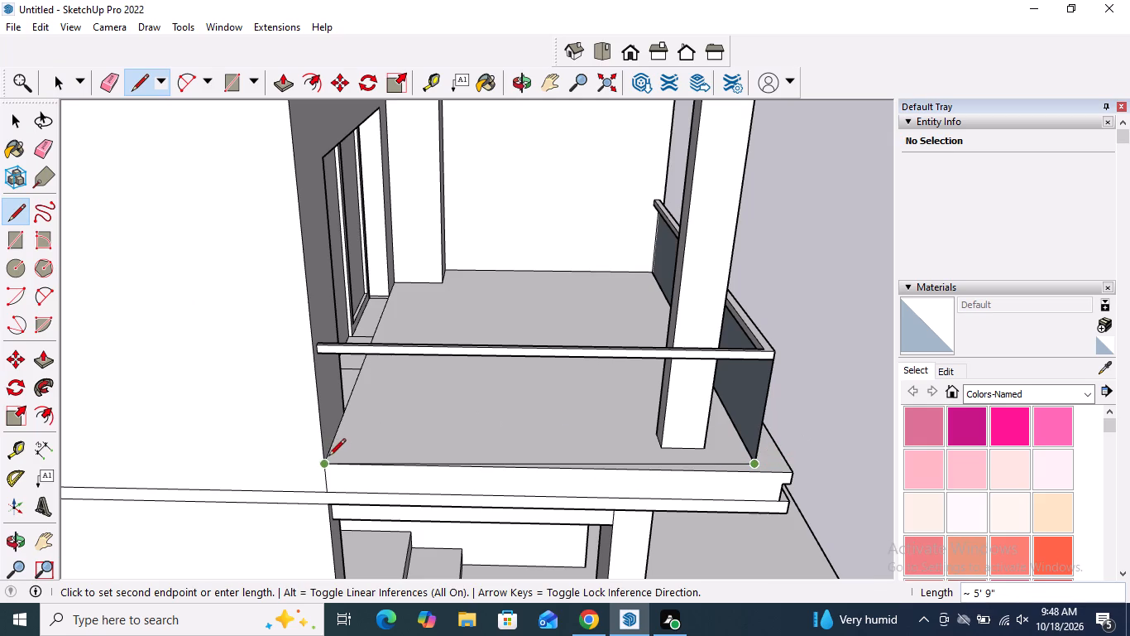
pyautogui.scroll(4, 327, 452)
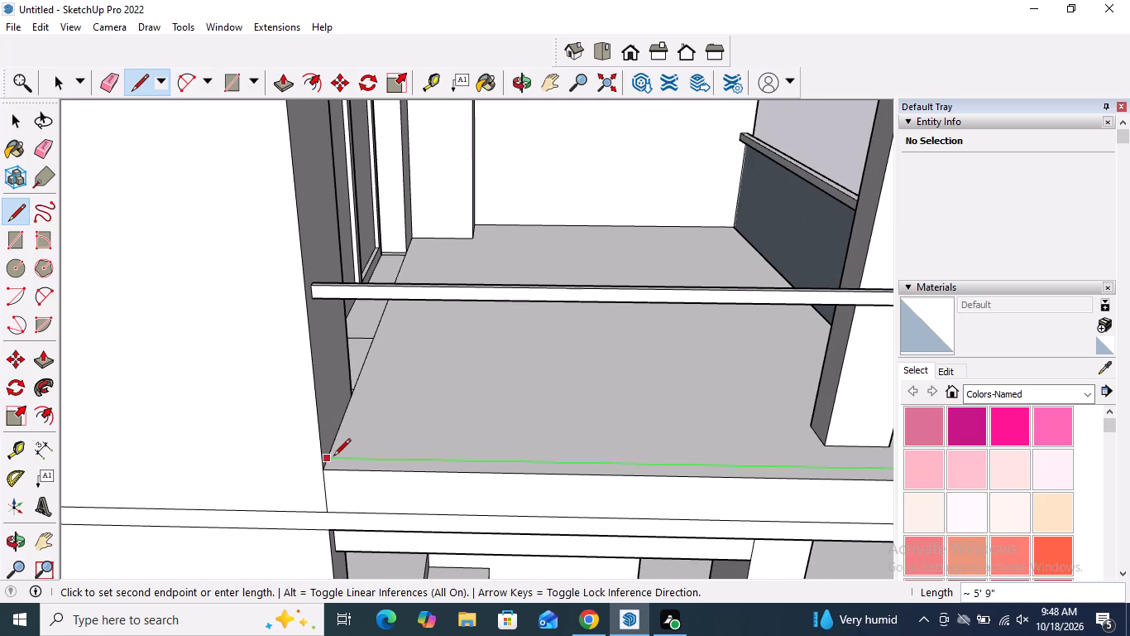
pyautogui.click(333, 457)
pyautogui.scroll(5, 311, 301)
pyautogui.moveTo(335, 548); pyautogui.dragTo(335, 539)
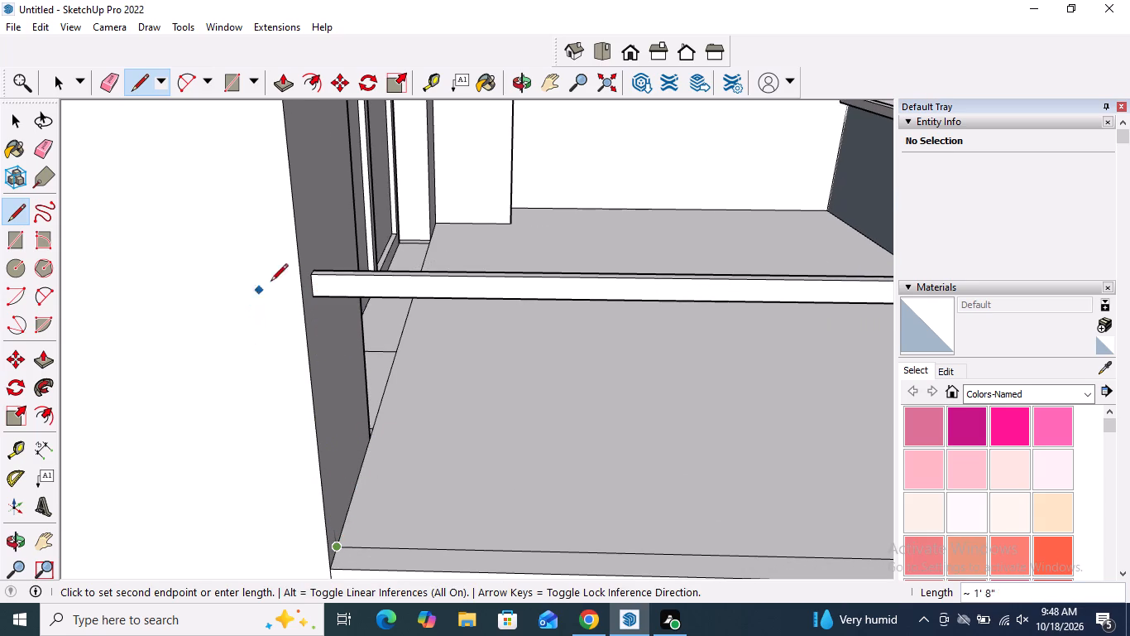
pyautogui.click(320, 296)
pyautogui.press('space')
# Paint the side and front railing panels with Translucent Glass Gray from the Glass and Mirrors materials.
pyautogui.scroll(-2, 266, 301)
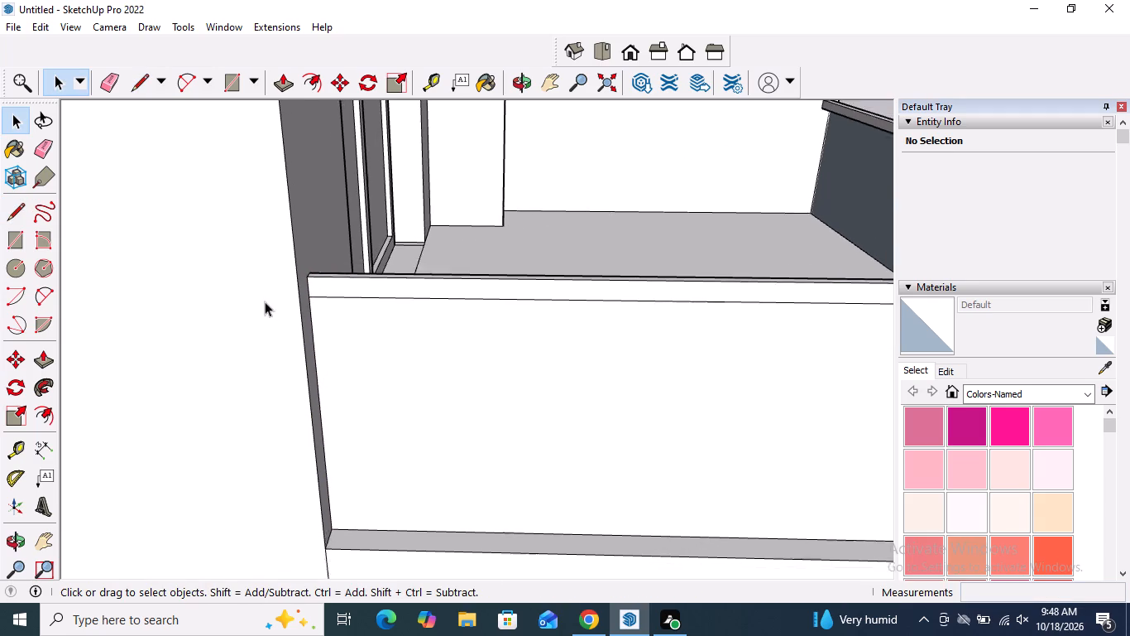
pyautogui.scroll(-8, 265, 301)
pyautogui.click(1028, 387)
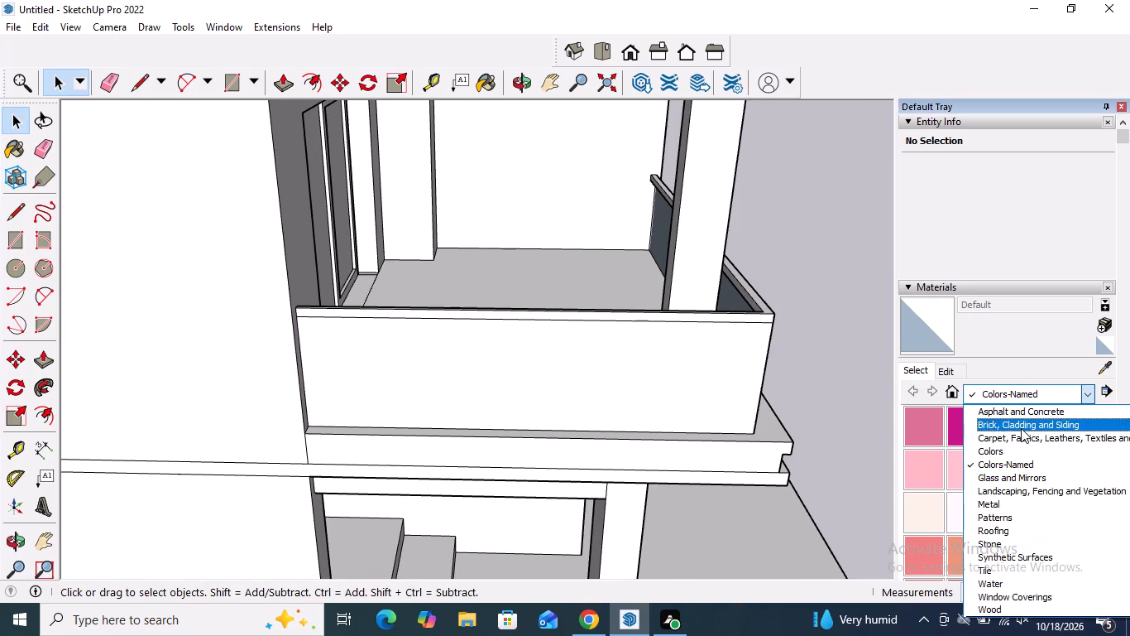
pyautogui.click(1017, 475)
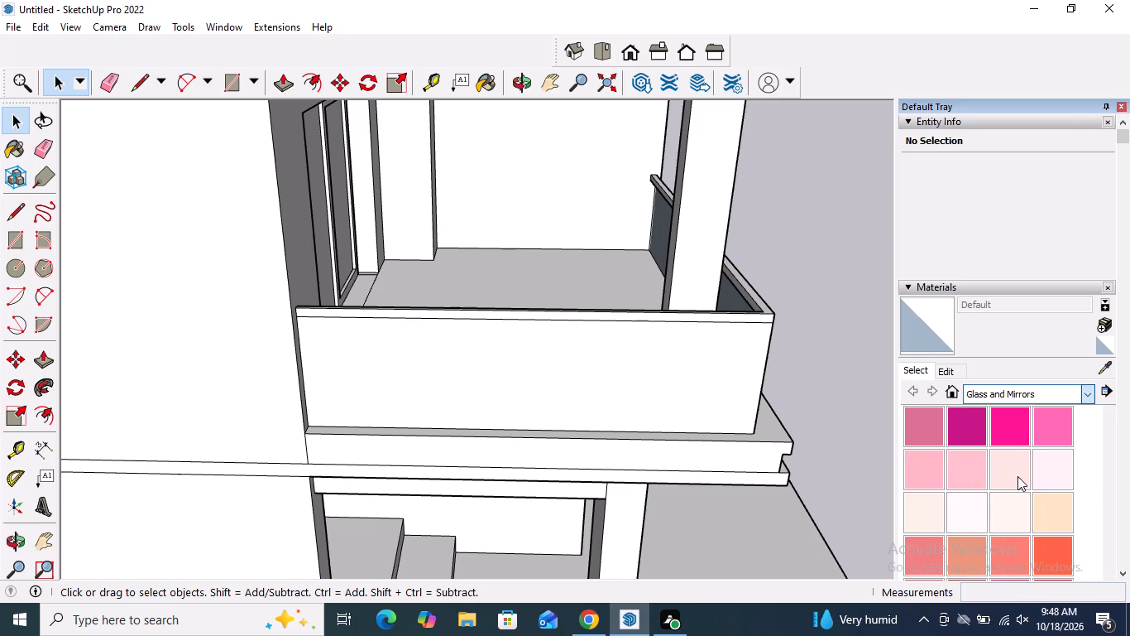
pyautogui.click(1017, 477)
pyautogui.click(632, 407)
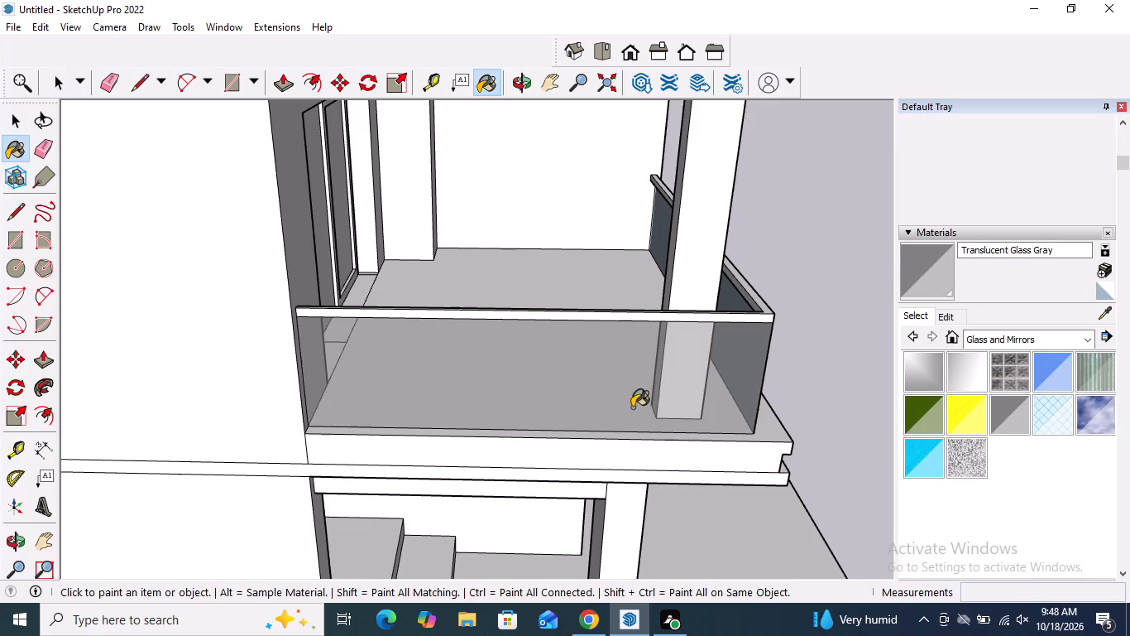
pyautogui.moveTo(632, 407); pyautogui.dragTo(157, 354, button='middle')
pyautogui.click(591, 320)
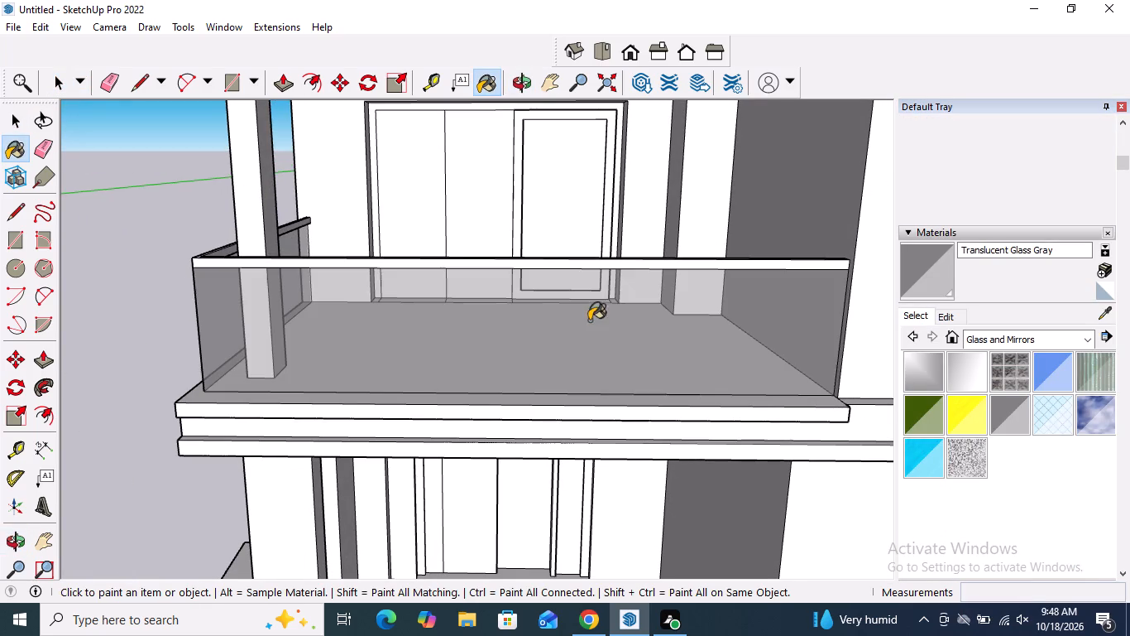
pyautogui.press('space')
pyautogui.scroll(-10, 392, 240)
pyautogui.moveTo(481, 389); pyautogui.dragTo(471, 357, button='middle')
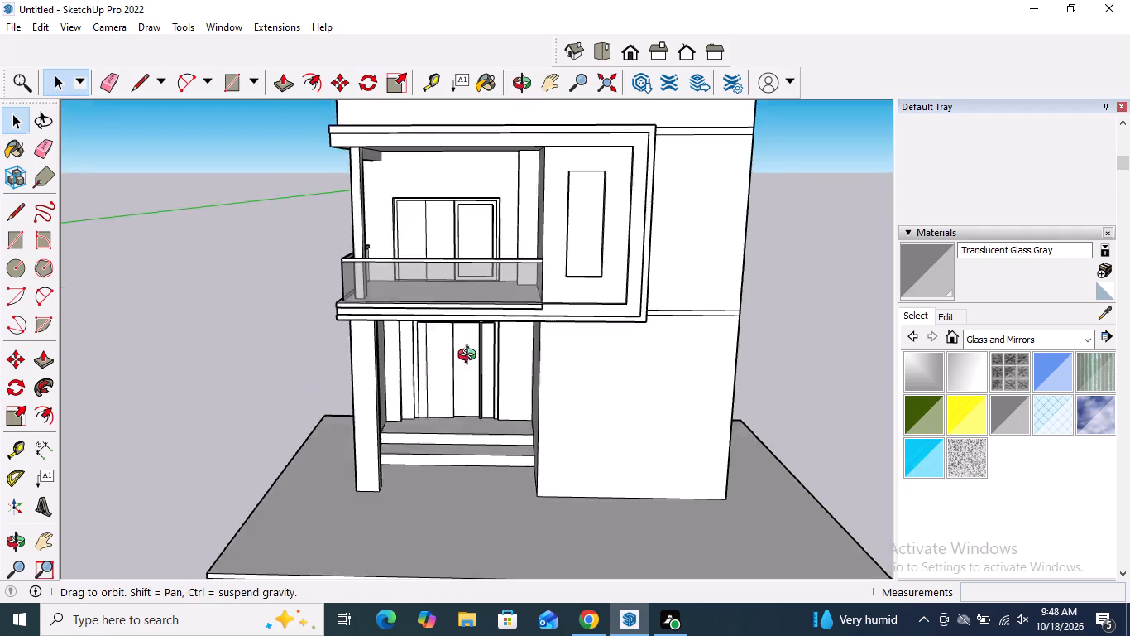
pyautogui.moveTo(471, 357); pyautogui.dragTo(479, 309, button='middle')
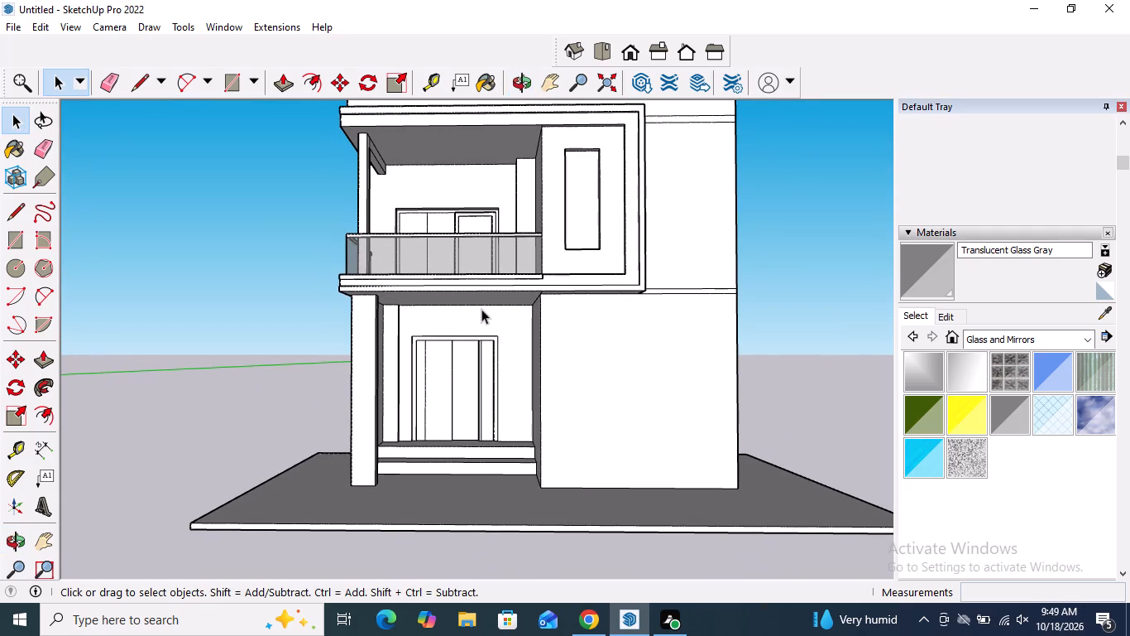
# Paint the balcony door's framed panel and the entrance door's two narrow side panels with Translucent Glass Gray.
pyautogui.scroll(-5, 491, 385)
pyautogui.scroll(4, 439, 245)
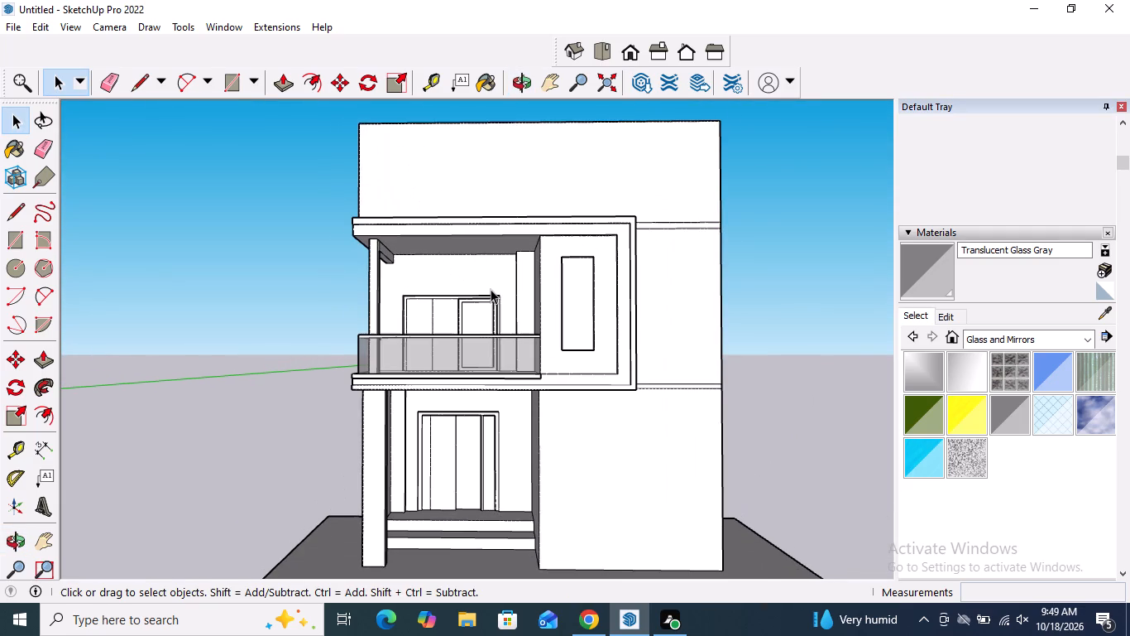
pyautogui.scroll(-3, 491, 289)
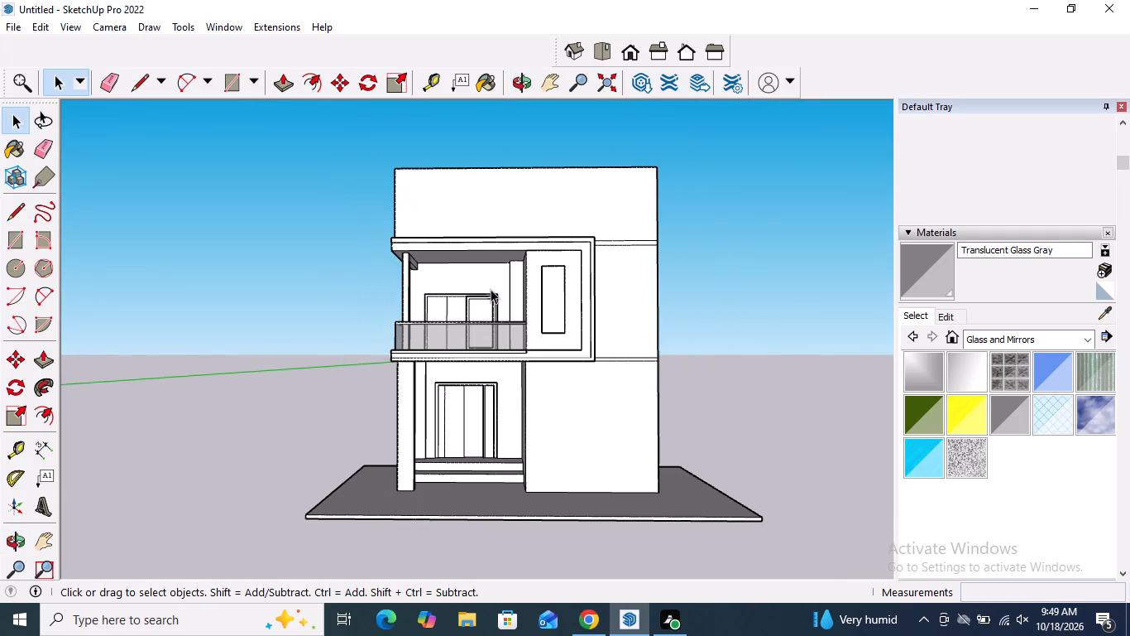
pyautogui.moveTo(500, 290); pyautogui.dragTo(539, 287, button='middle')
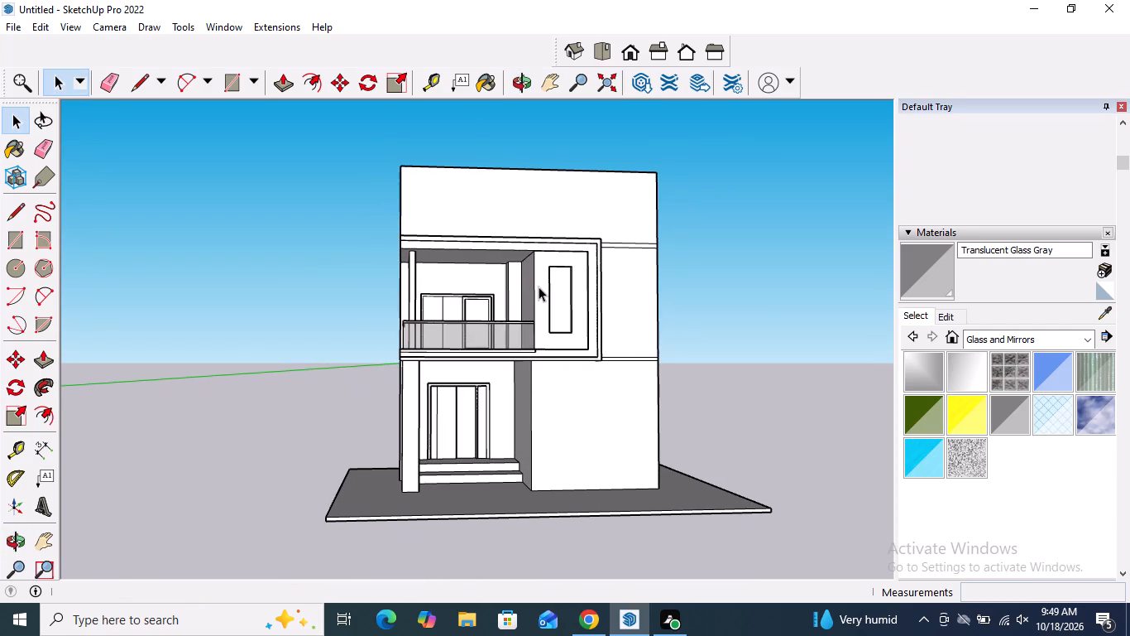
pyautogui.scroll(4, 524, 262)
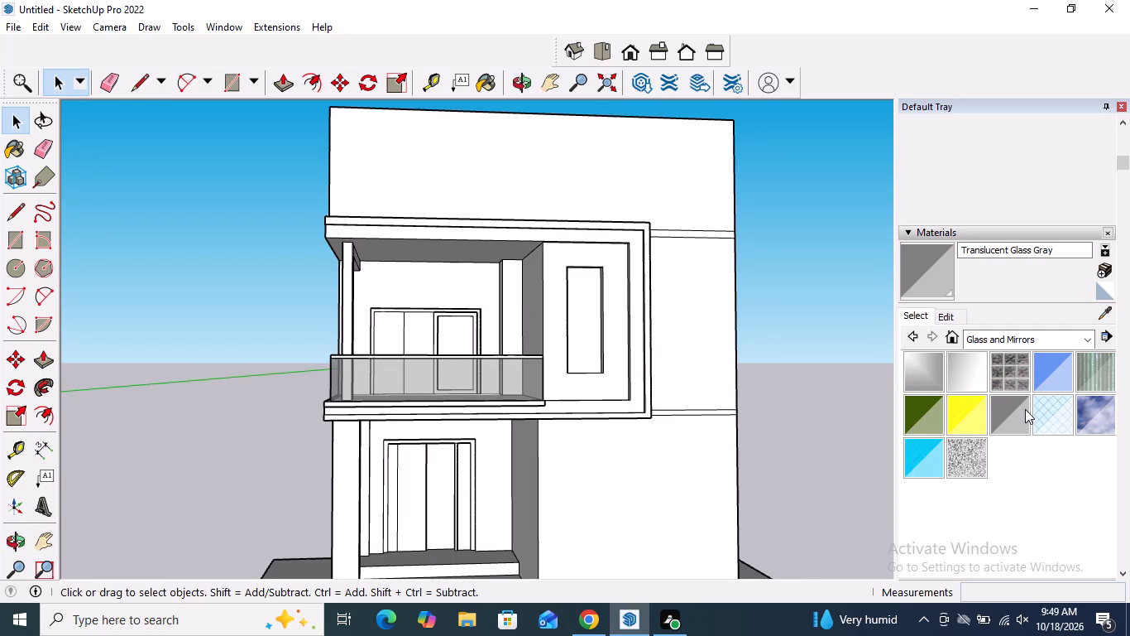
pyautogui.click(1025, 409)
pyautogui.scroll(4, 495, 330)
pyautogui.click(447, 340)
pyautogui.scroll(-4, 480, 251)
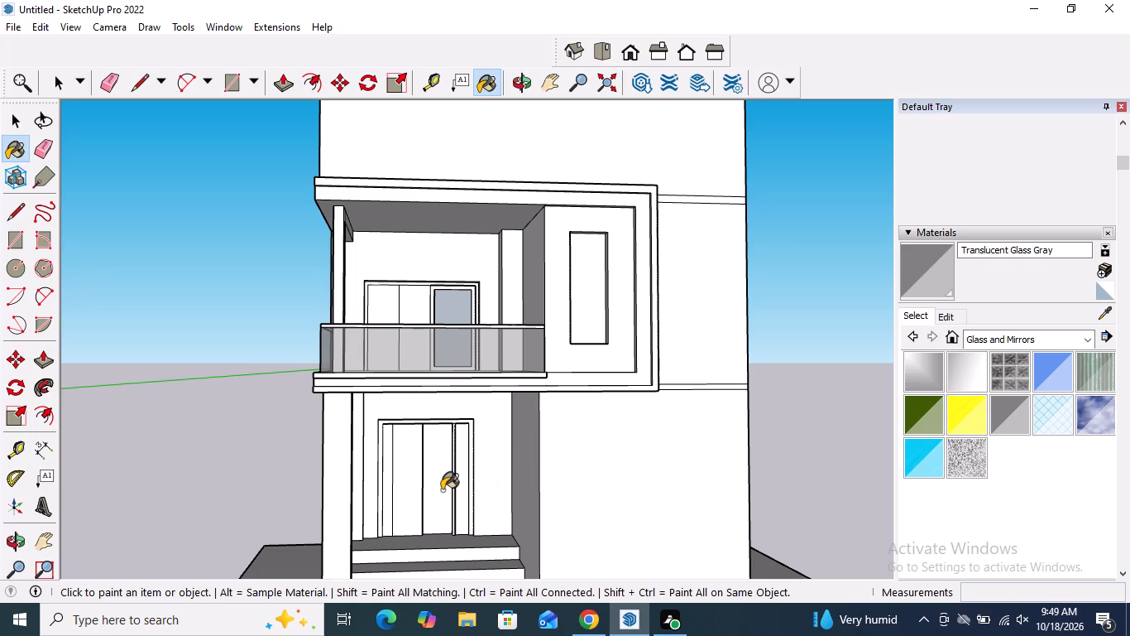
pyautogui.scroll(3, 442, 490)
pyautogui.click(472, 470)
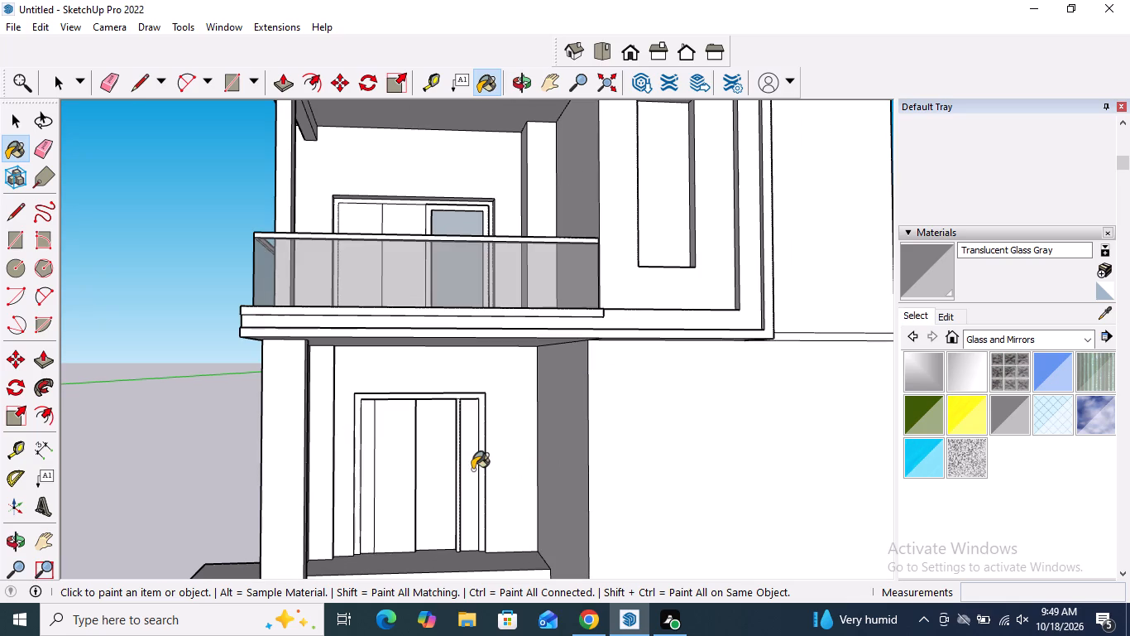
pyautogui.click(363, 463)
pyautogui.press('space')
pyautogui.scroll(-5, 423, 542)
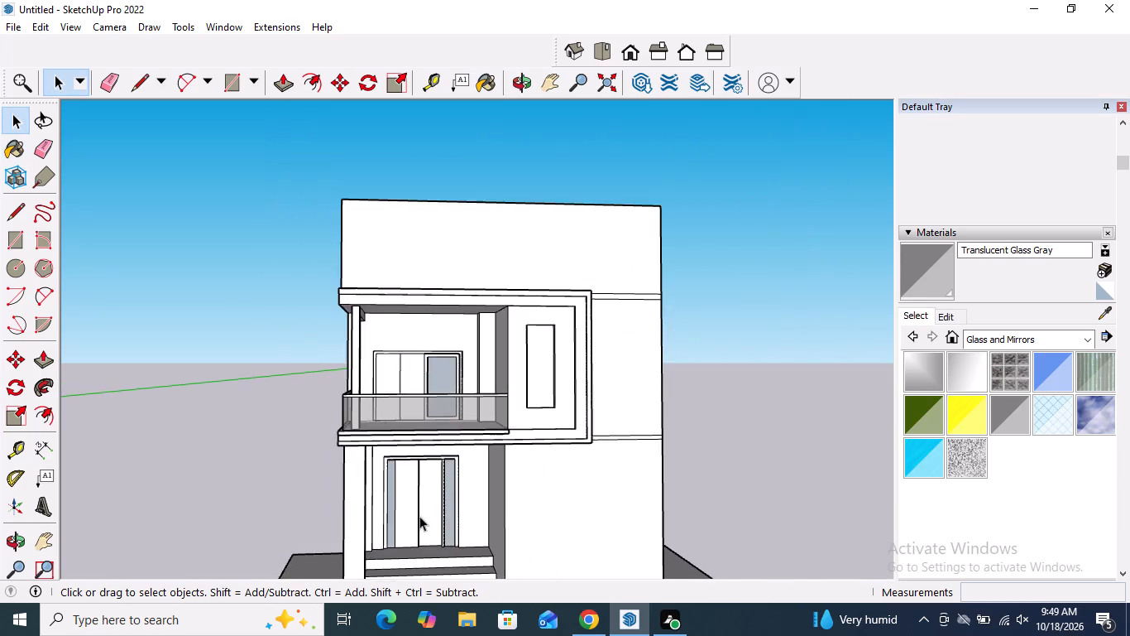
# Divide the top level's front wall with a vertical line about 4' 5 1/4" from the projecting frame's roof to the top edge.
pyautogui.scroll(-5, 419, 516)
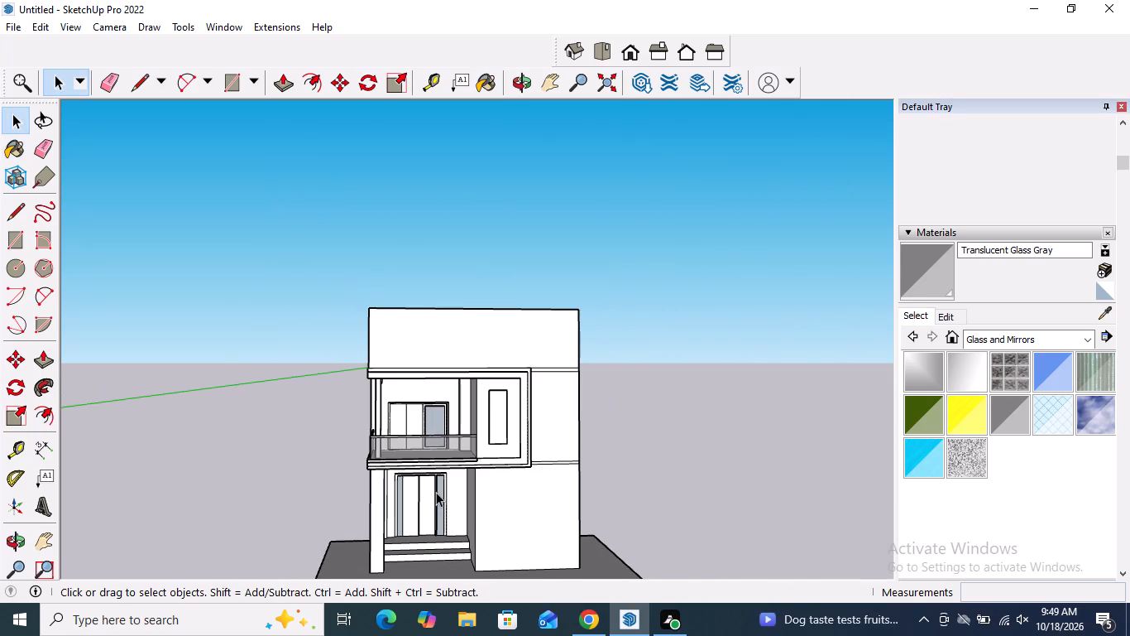
pyautogui.scroll(5, 511, 313)
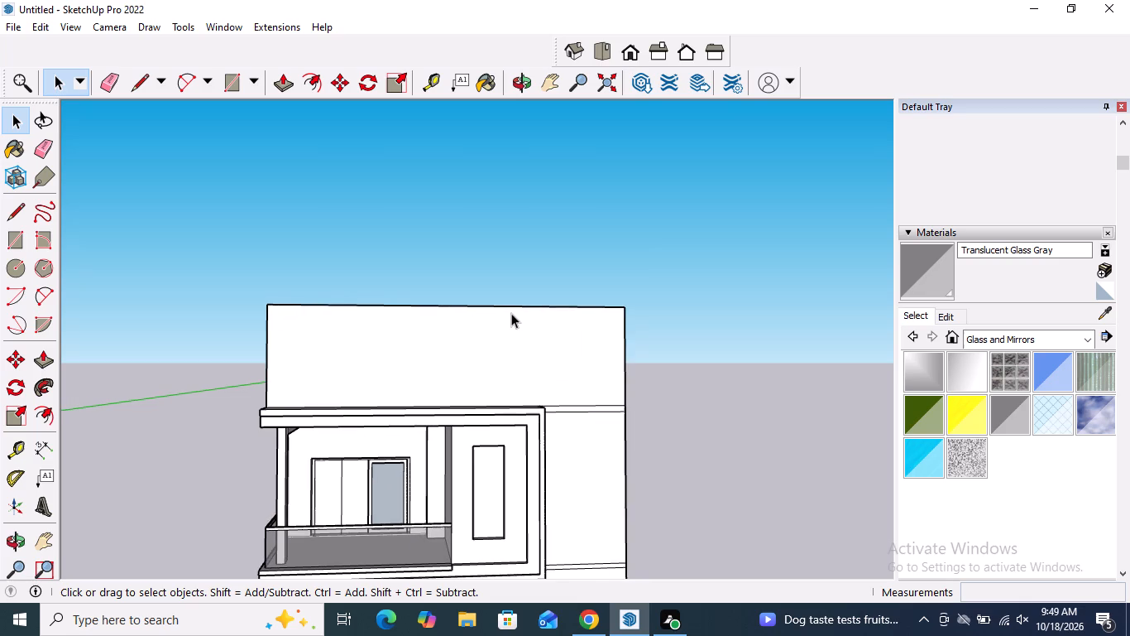
pyautogui.click(15, 219)
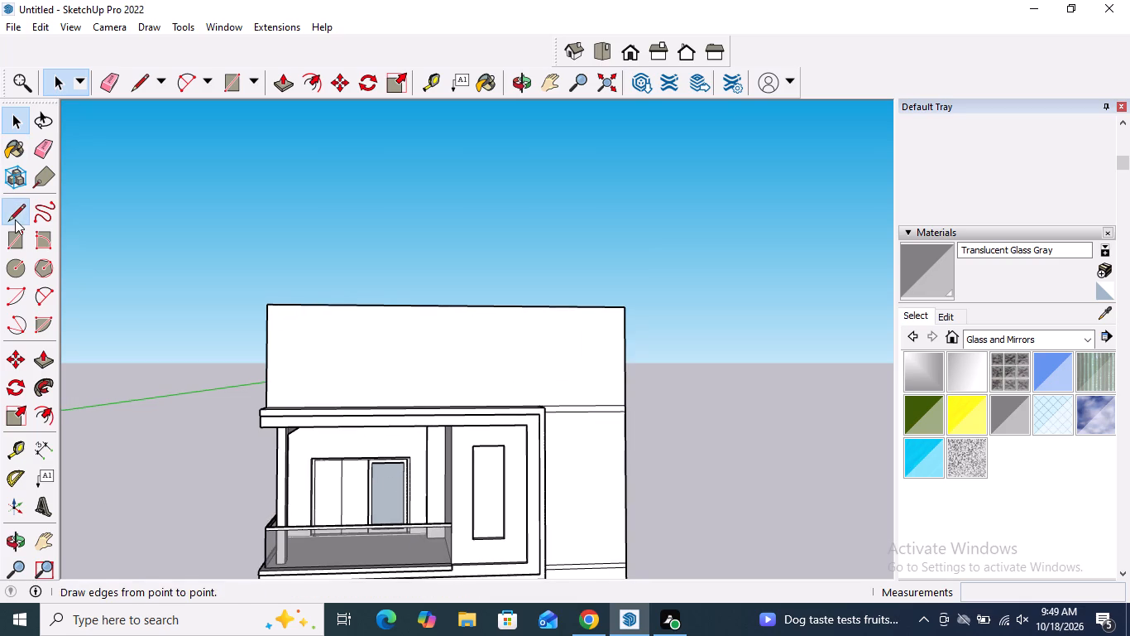
pyautogui.scroll(5, 454, 385)
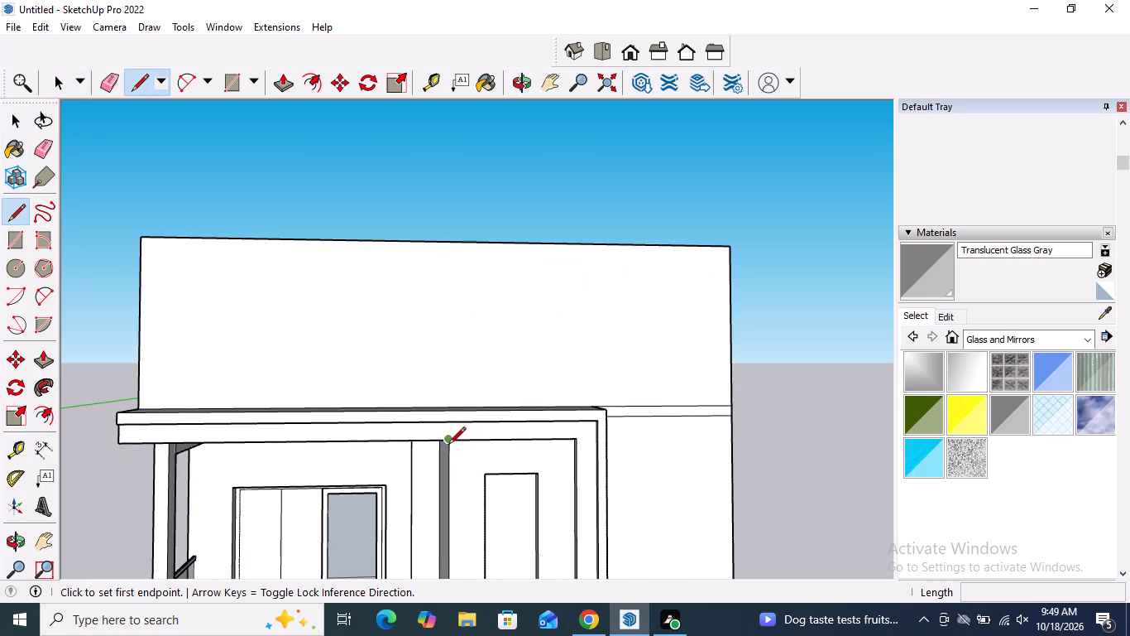
pyautogui.scroll(5, 450, 404)
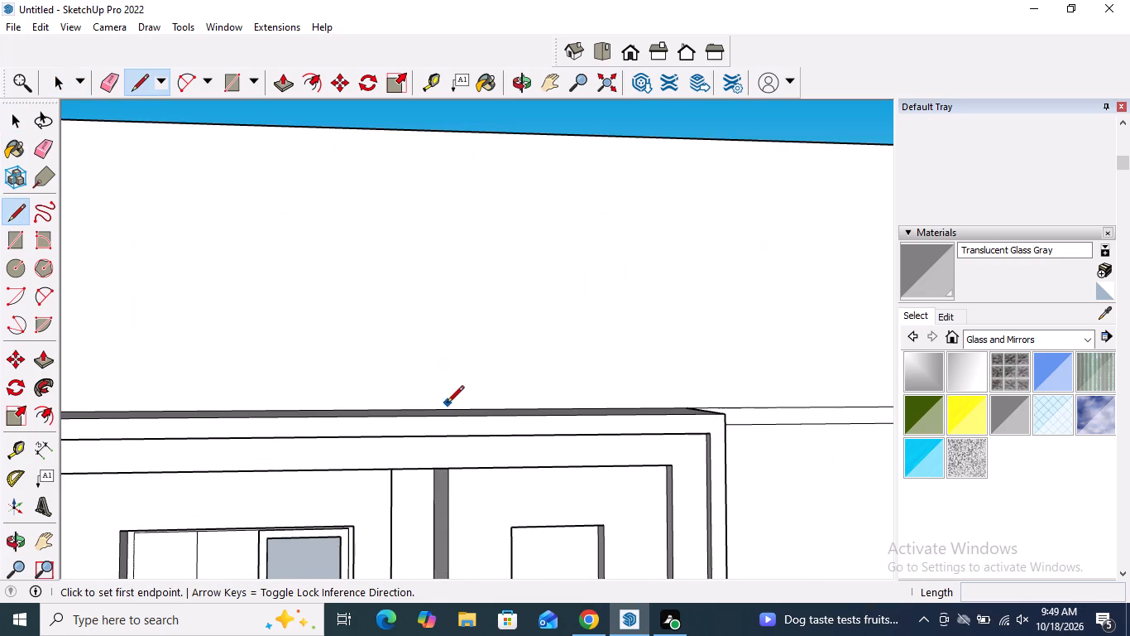
pyautogui.click(445, 405)
pyautogui.scroll(-5, 445, 408)
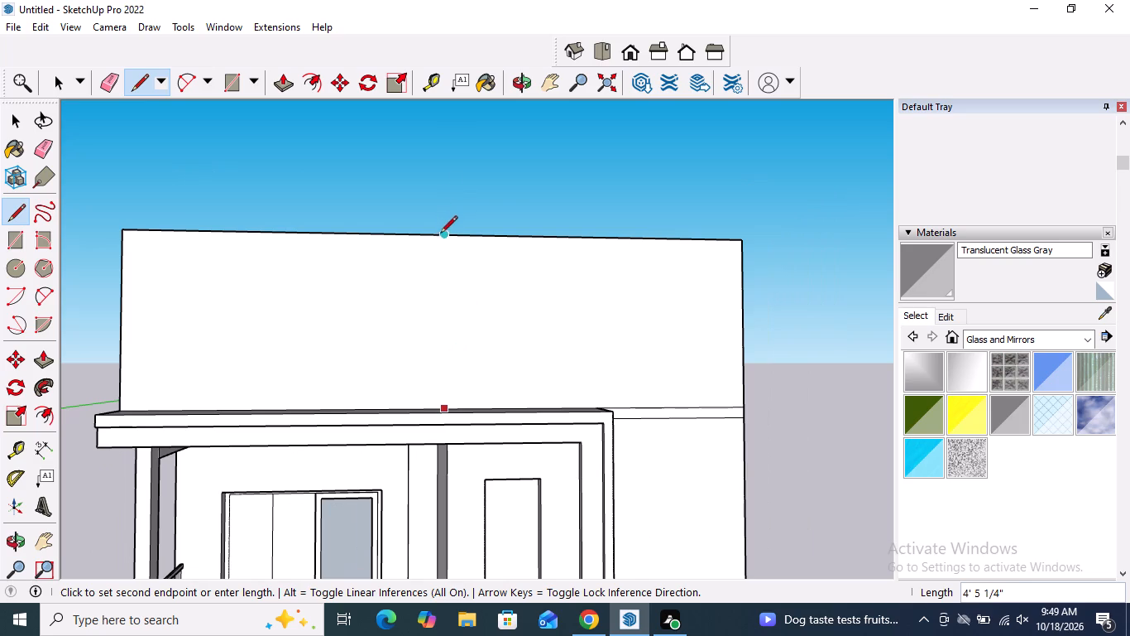
pyautogui.click(443, 238)
pyautogui.press('space')
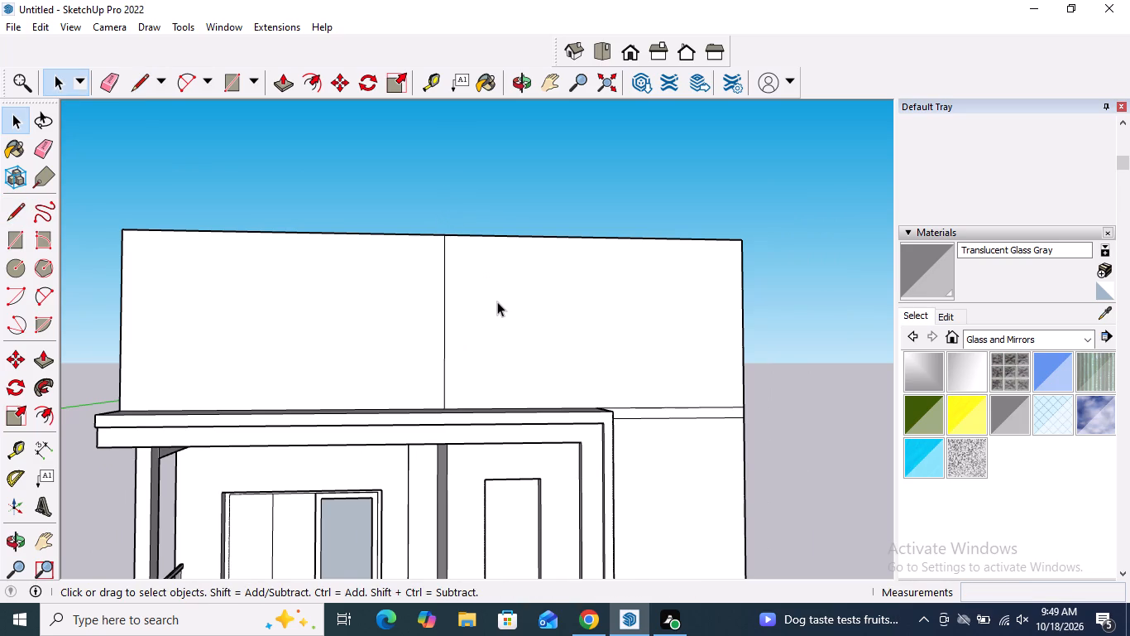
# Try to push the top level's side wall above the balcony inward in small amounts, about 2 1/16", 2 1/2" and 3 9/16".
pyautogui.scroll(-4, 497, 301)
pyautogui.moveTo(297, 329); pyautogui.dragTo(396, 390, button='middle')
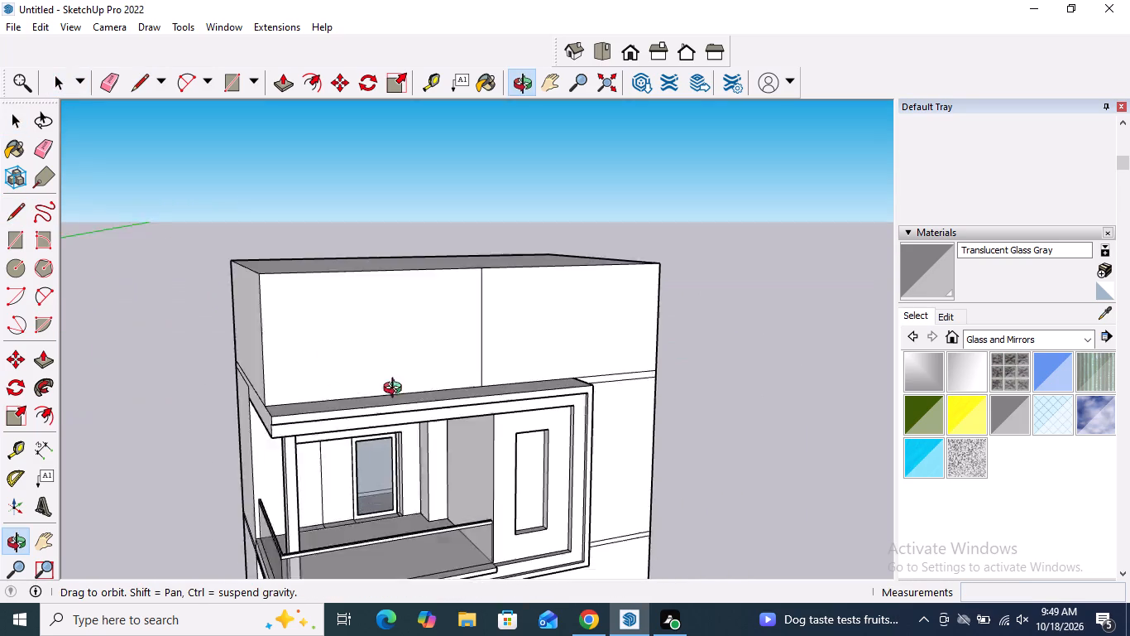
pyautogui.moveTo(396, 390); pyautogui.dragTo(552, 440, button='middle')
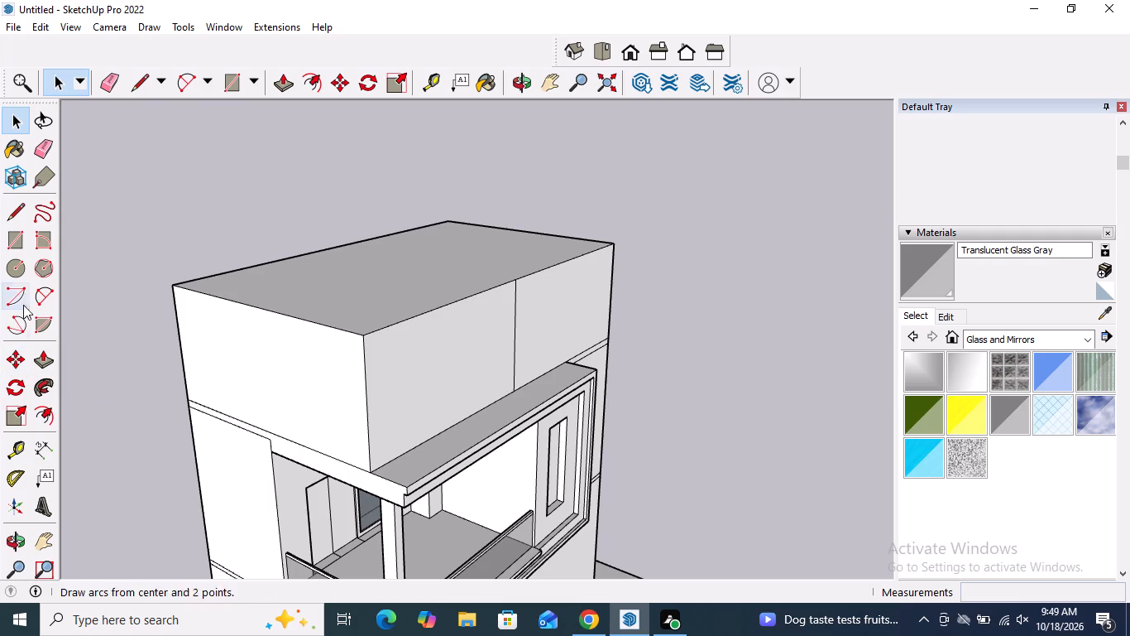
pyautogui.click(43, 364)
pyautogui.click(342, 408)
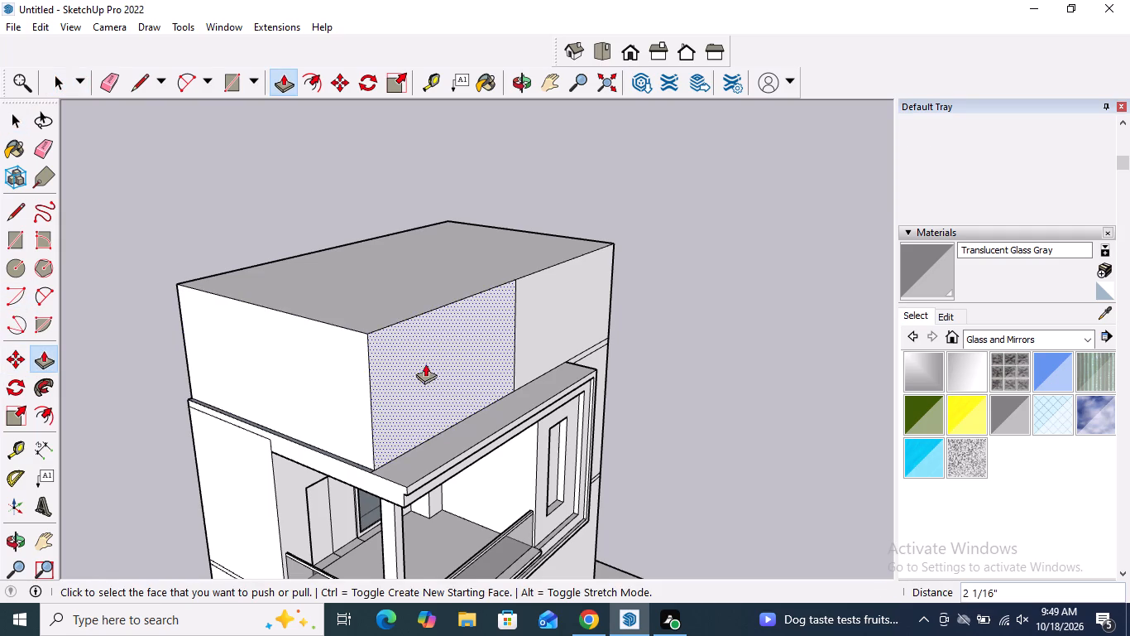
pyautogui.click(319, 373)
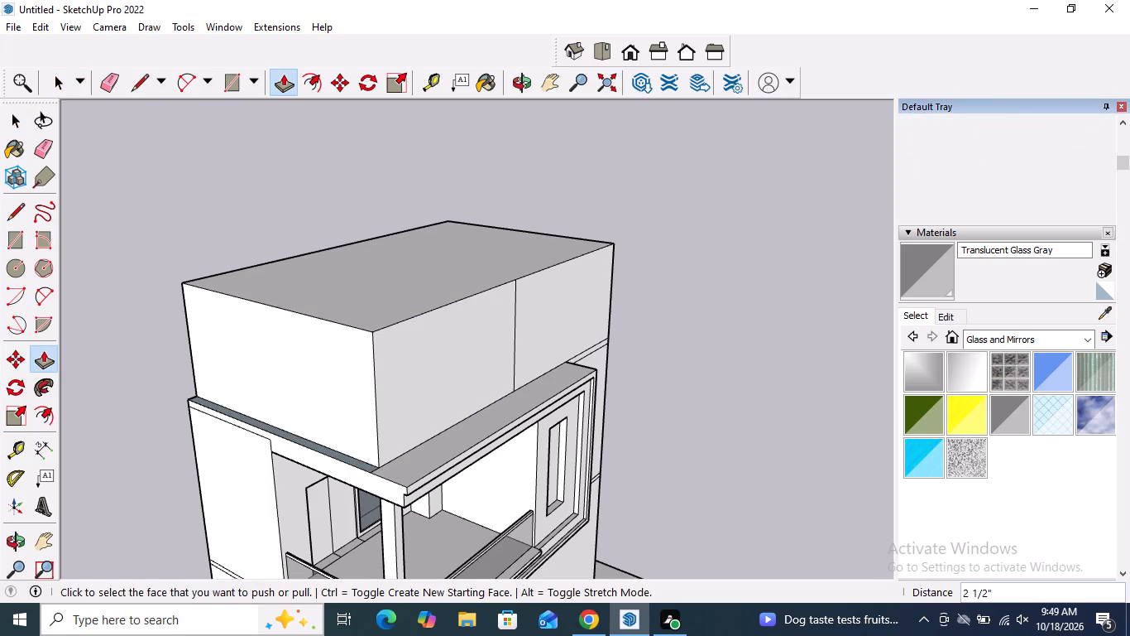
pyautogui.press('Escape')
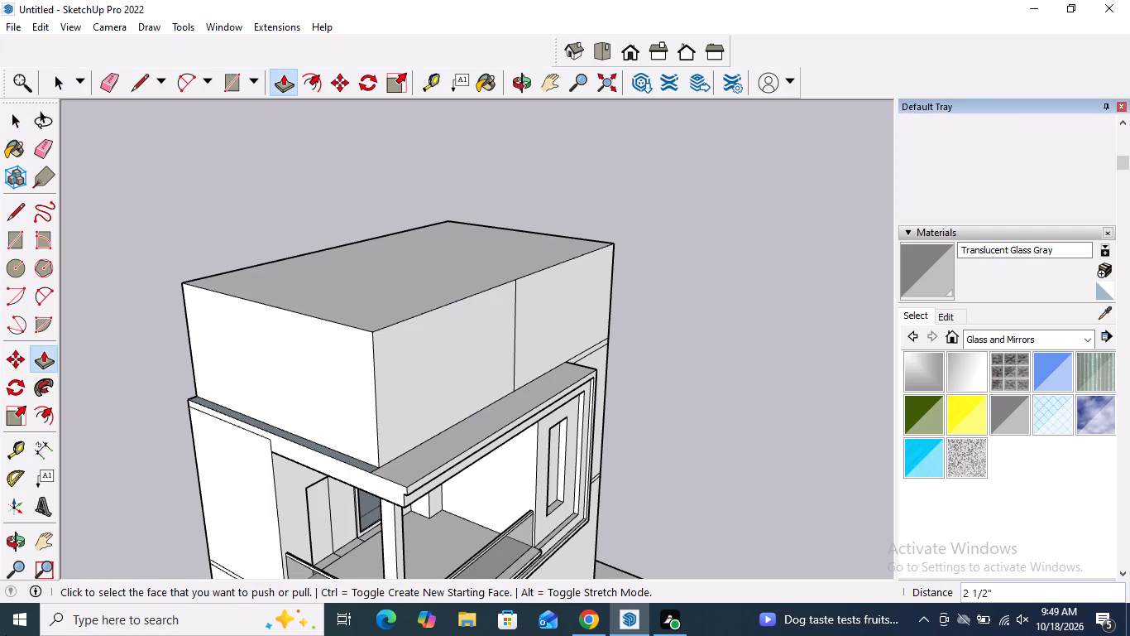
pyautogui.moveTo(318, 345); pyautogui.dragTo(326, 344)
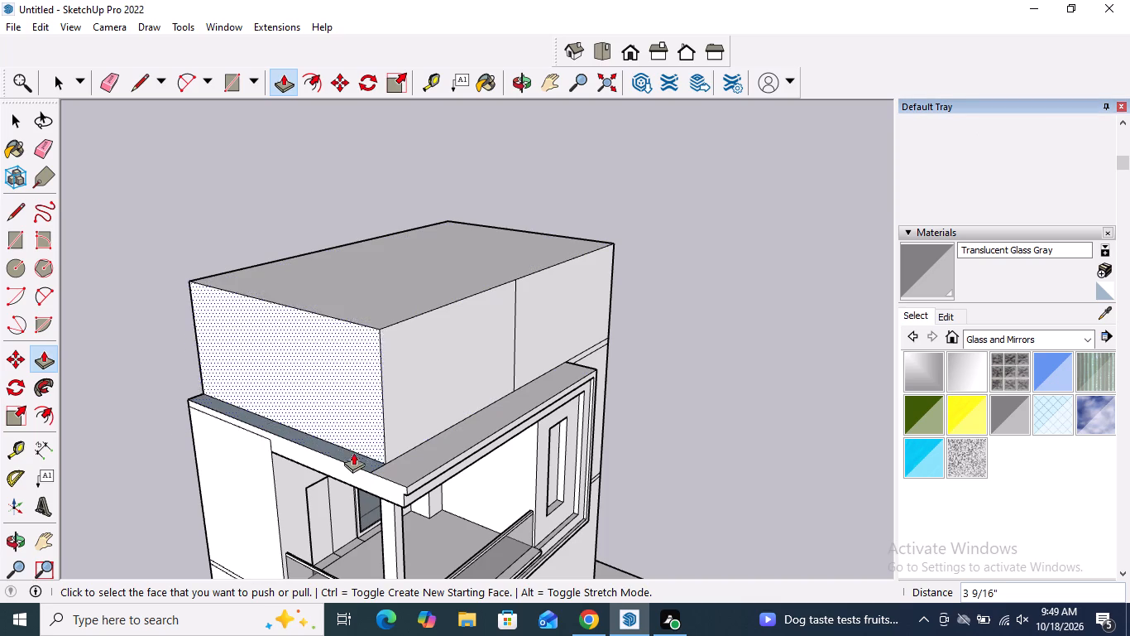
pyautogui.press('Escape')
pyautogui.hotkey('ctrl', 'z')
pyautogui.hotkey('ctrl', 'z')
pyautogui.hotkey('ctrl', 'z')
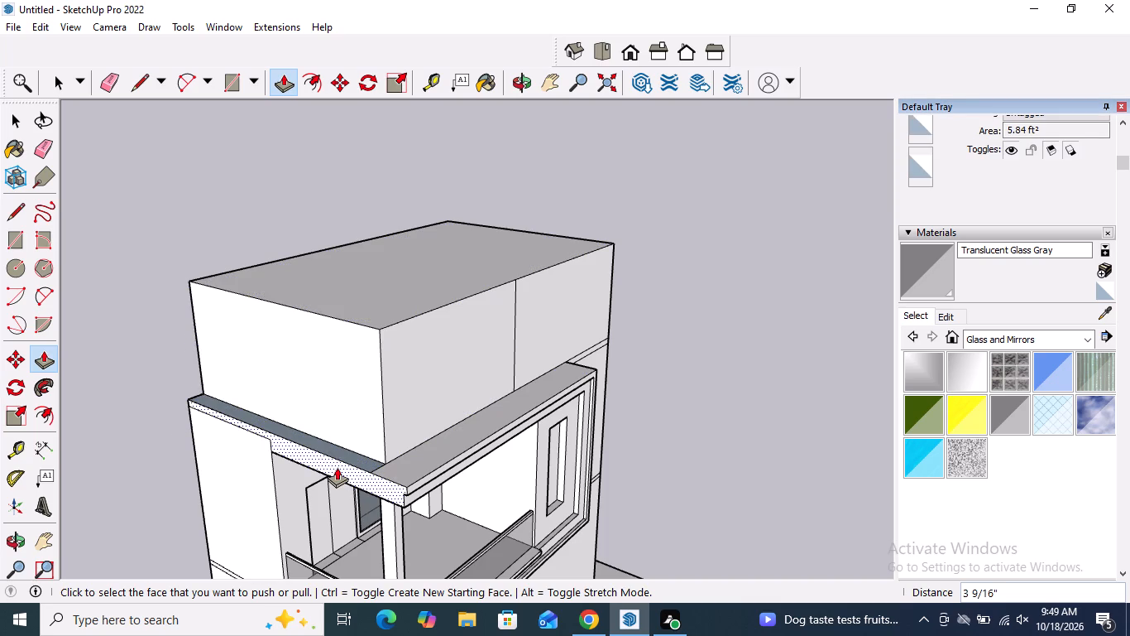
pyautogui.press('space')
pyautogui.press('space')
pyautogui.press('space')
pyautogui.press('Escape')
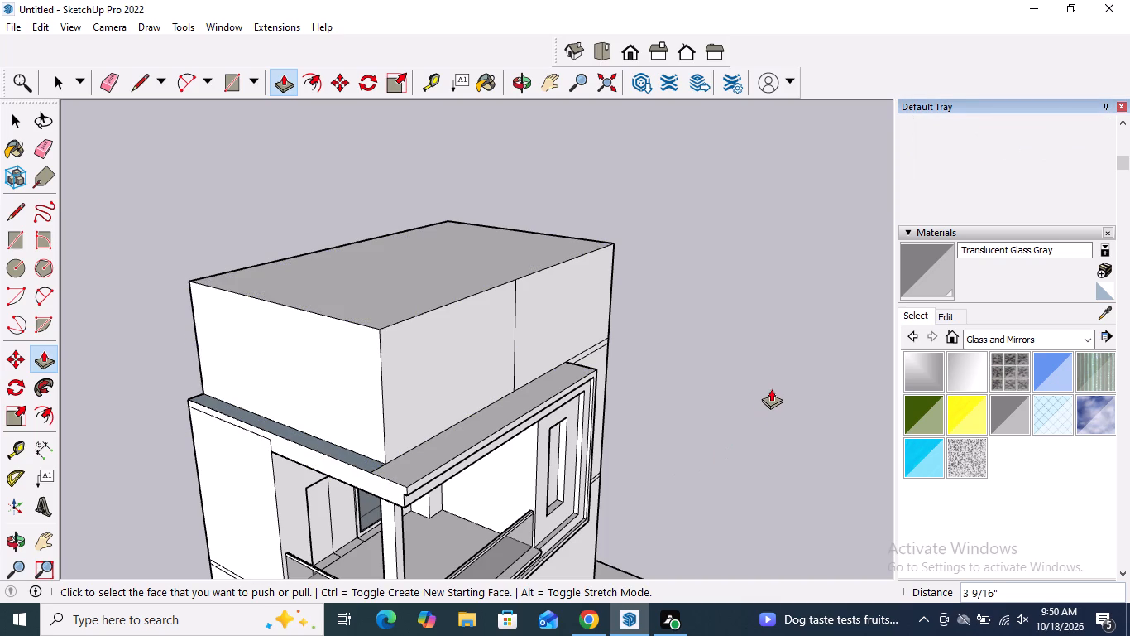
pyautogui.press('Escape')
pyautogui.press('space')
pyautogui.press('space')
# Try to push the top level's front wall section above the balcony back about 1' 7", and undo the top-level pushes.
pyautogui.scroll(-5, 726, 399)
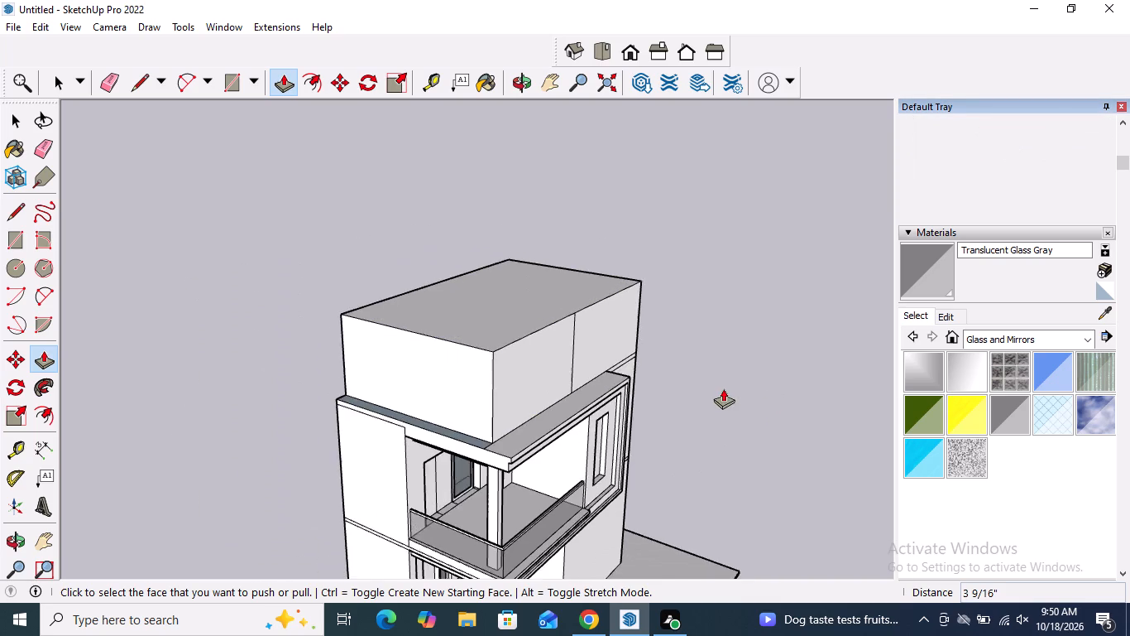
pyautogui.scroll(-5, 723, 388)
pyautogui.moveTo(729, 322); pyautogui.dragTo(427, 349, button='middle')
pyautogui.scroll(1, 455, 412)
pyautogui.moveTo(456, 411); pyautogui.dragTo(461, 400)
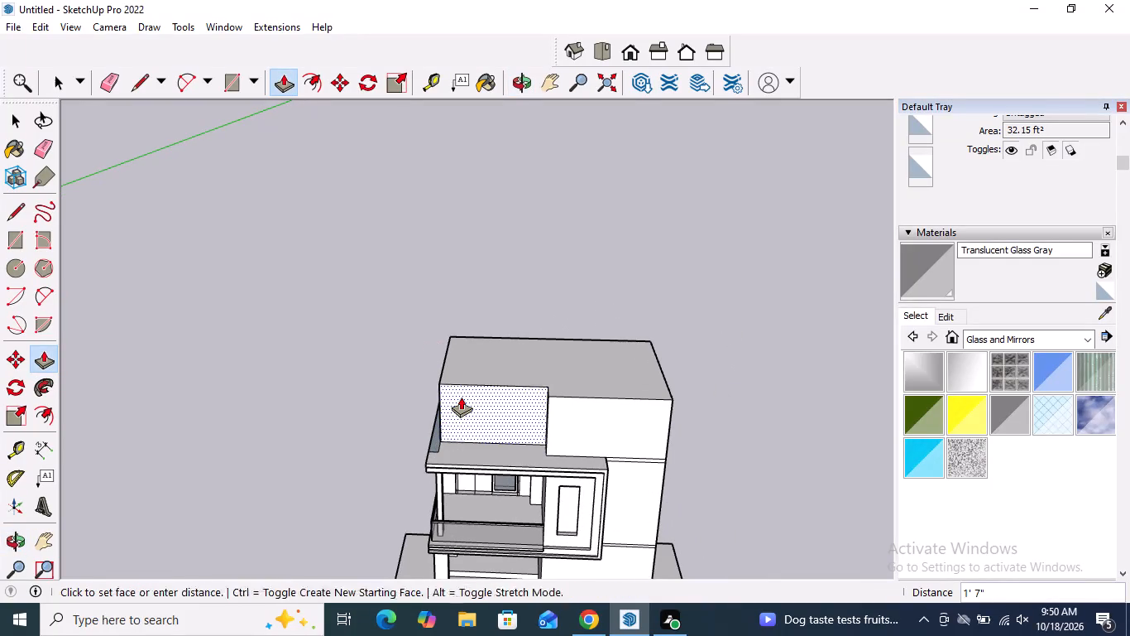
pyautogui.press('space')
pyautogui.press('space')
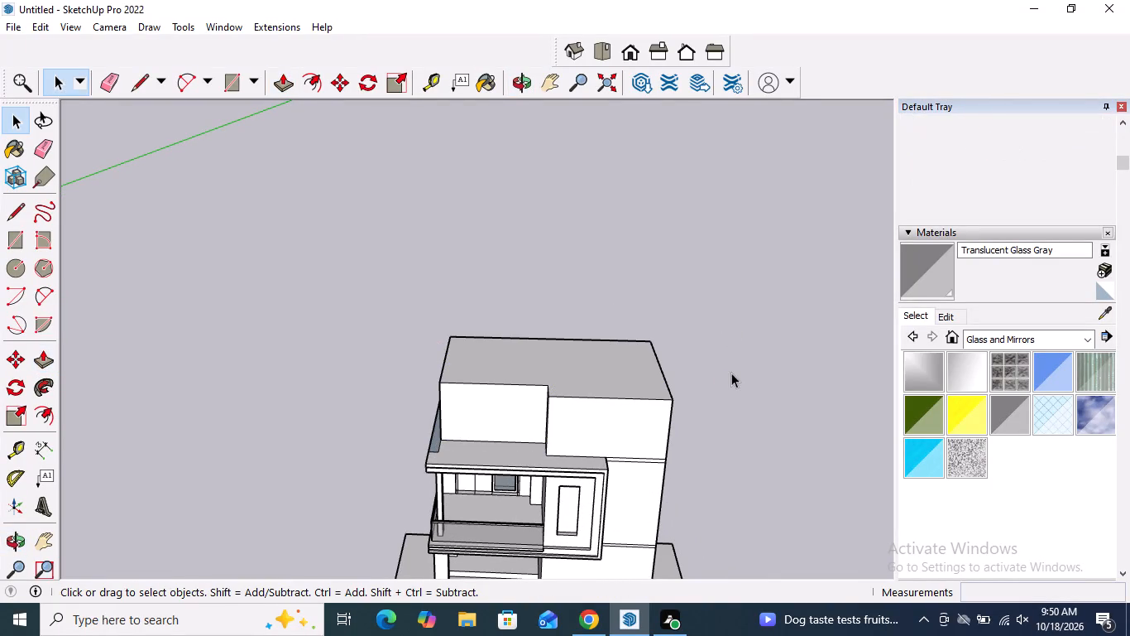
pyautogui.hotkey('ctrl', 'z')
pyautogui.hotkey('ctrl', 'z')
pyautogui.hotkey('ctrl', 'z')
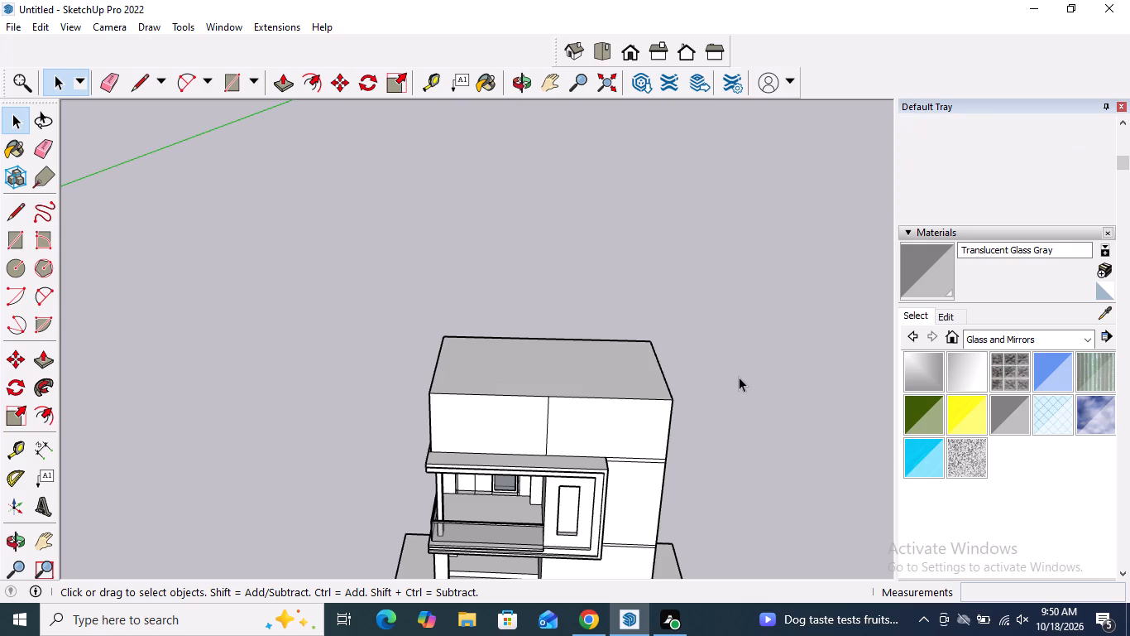
# Push the top level's side wall above the balcony inward about 7' 11 1/16" to the vertical dividing line.
pyautogui.scroll(-4, 739, 377)
pyautogui.moveTo(541, 394); pyautogui.dragTo(818, 407, button='middle')
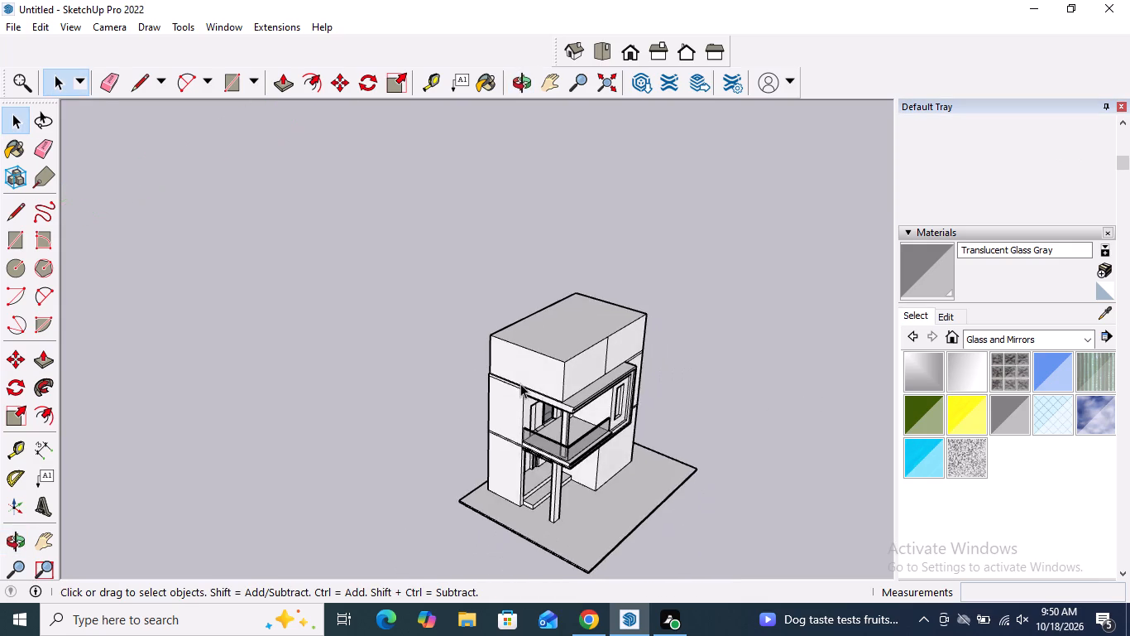
pyautogui.scroll(16, 520, 383)
pyautogui.hotkey('ctrl', 'z')
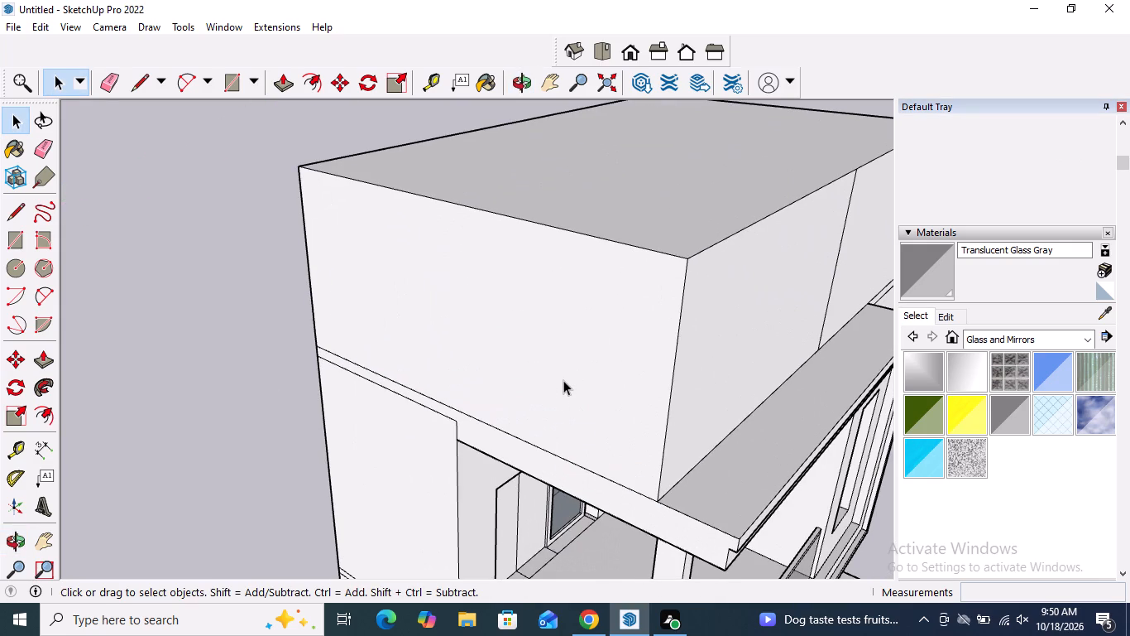
pyautogui.click(45, 363)
pyautogui.click(541, 307)
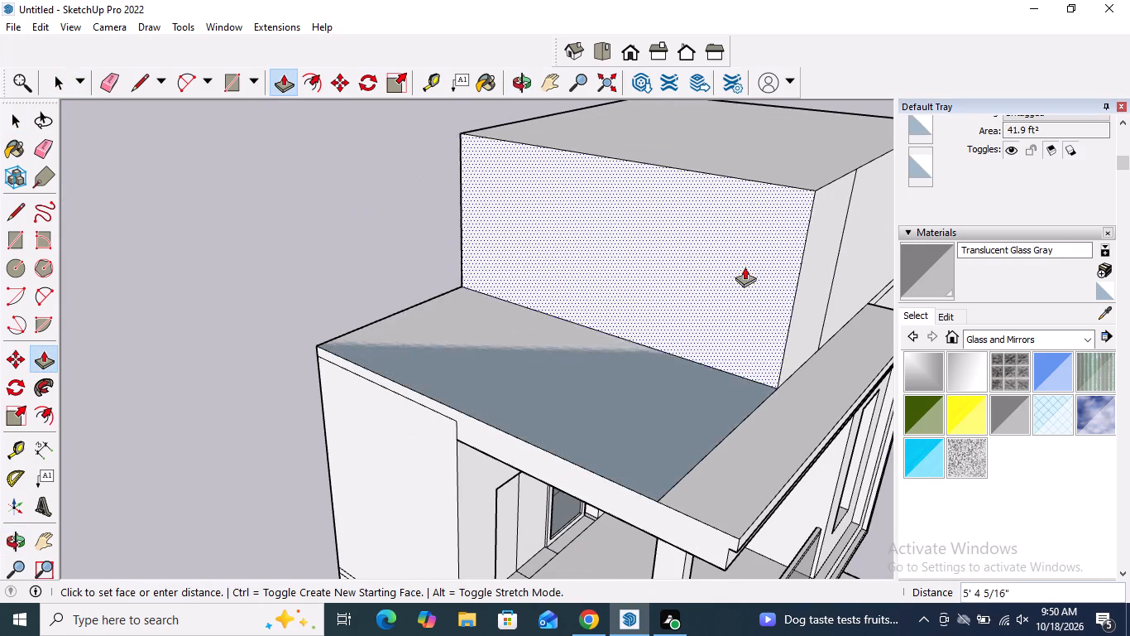
pyautogui.click(856, 275)
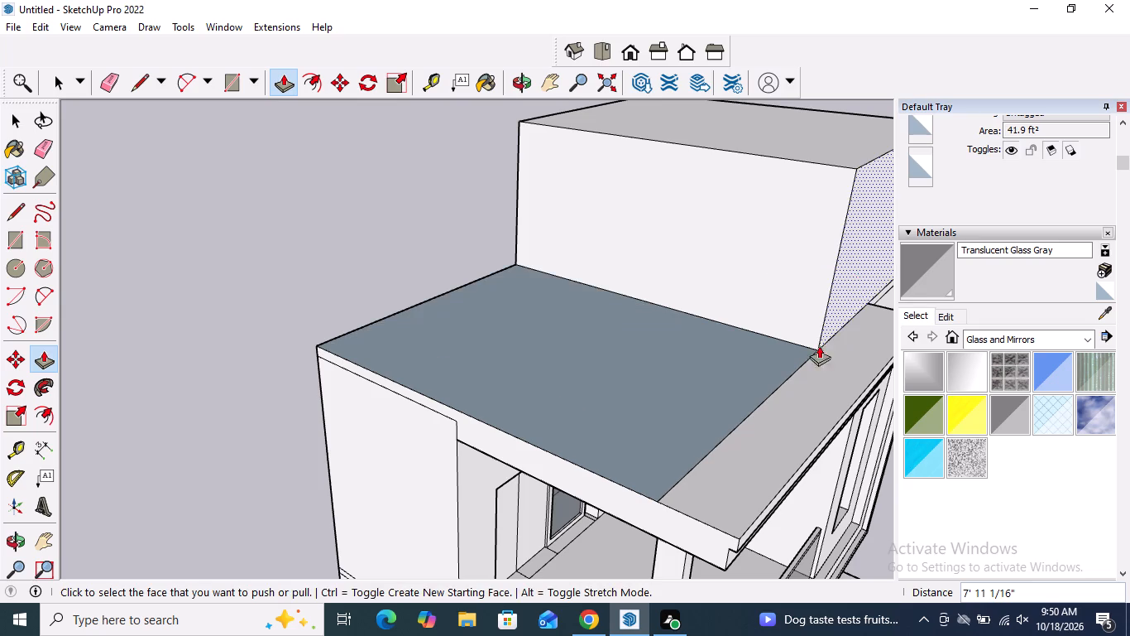
pyautogui.press('space')
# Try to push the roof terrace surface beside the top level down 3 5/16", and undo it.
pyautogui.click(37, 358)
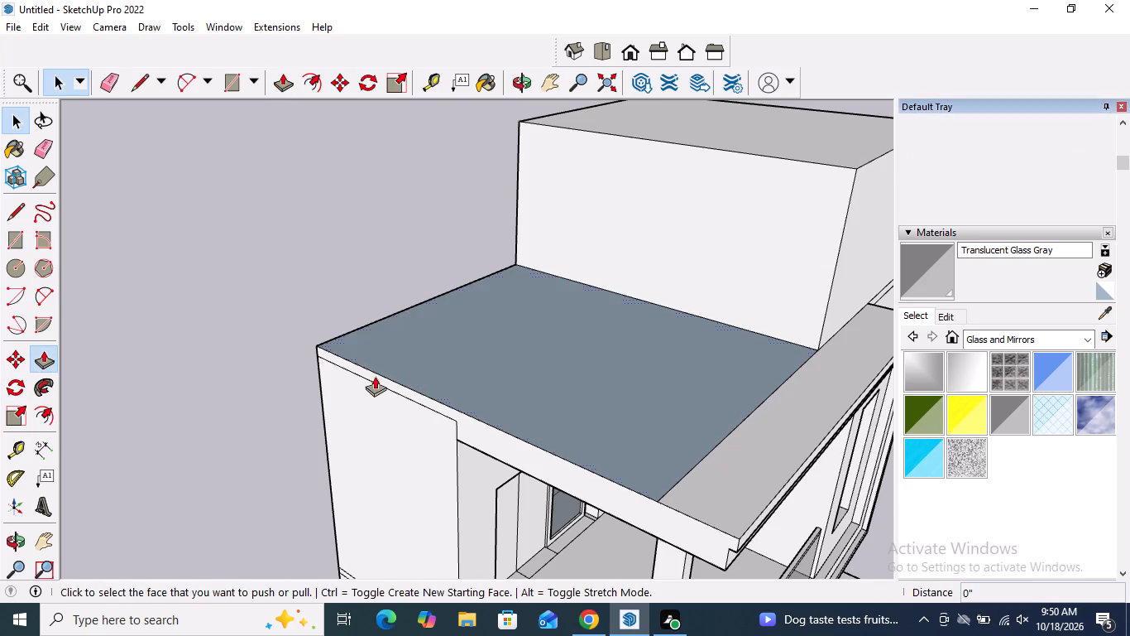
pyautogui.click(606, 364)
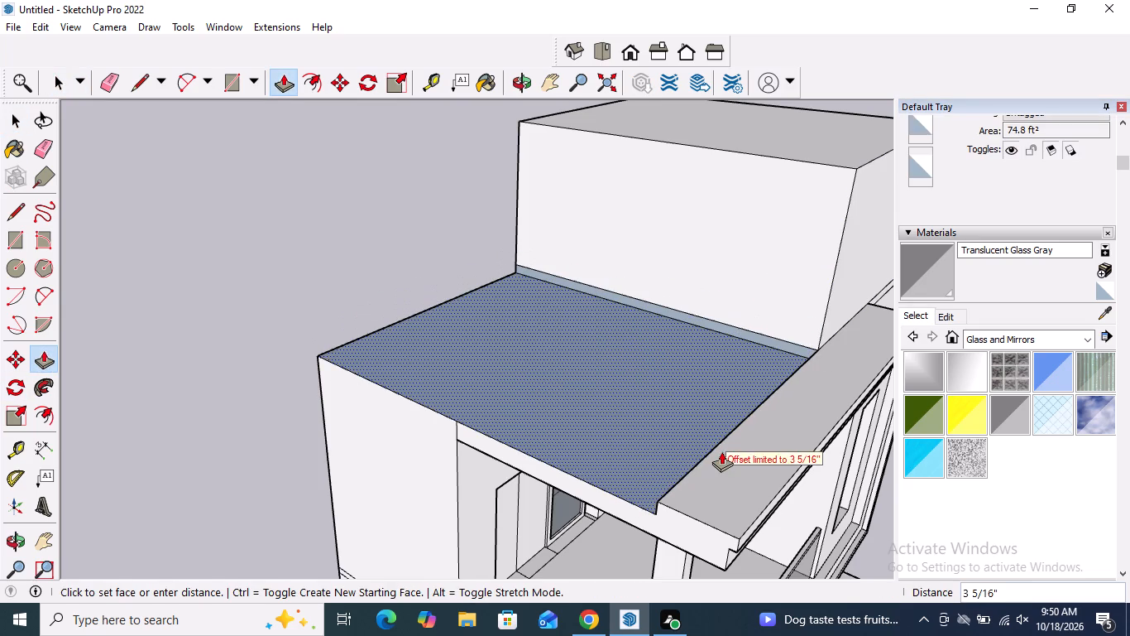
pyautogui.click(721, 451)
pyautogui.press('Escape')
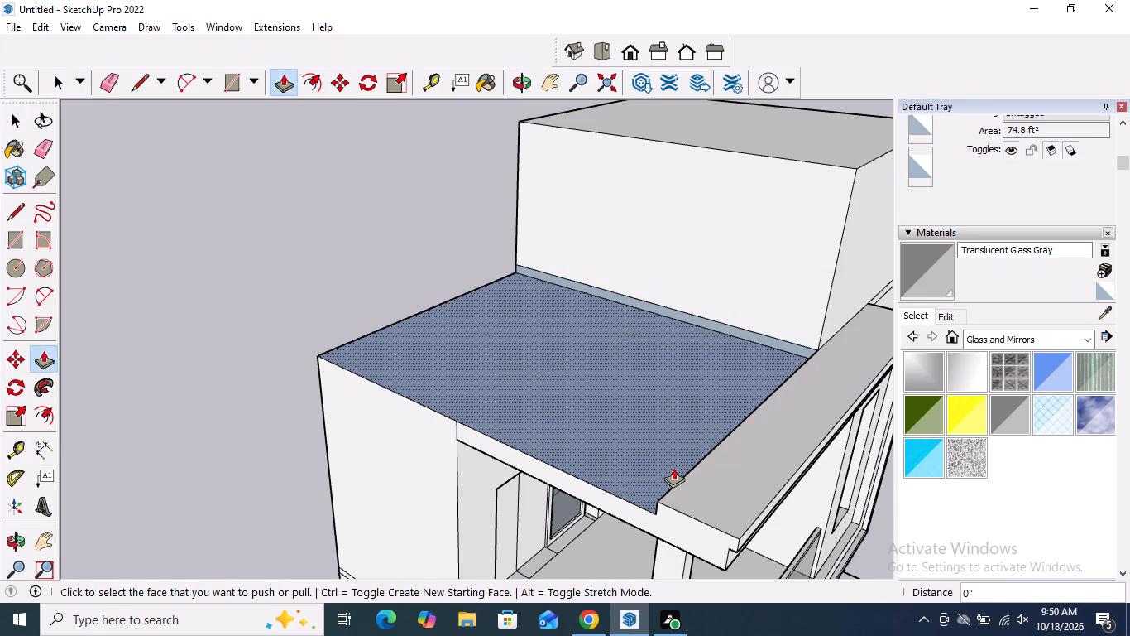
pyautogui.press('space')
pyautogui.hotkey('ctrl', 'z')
# Push/Pull the roof terrace surface beside the top level to align with the front roof strip.
pyautogui.click(46, 357)
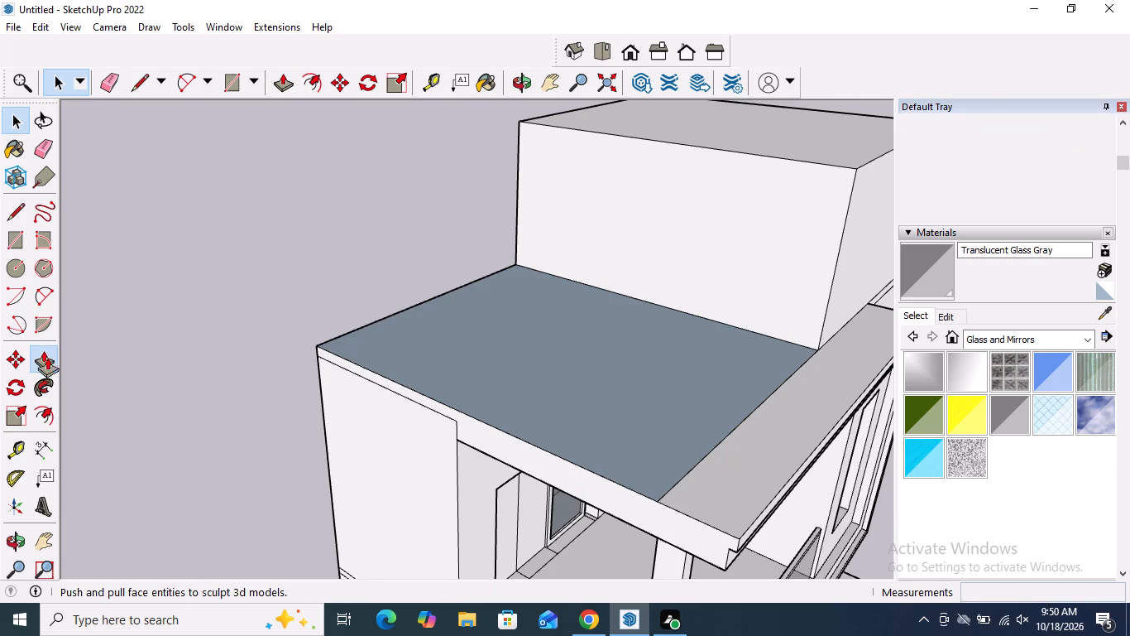
pyautogui.click(547, 363)
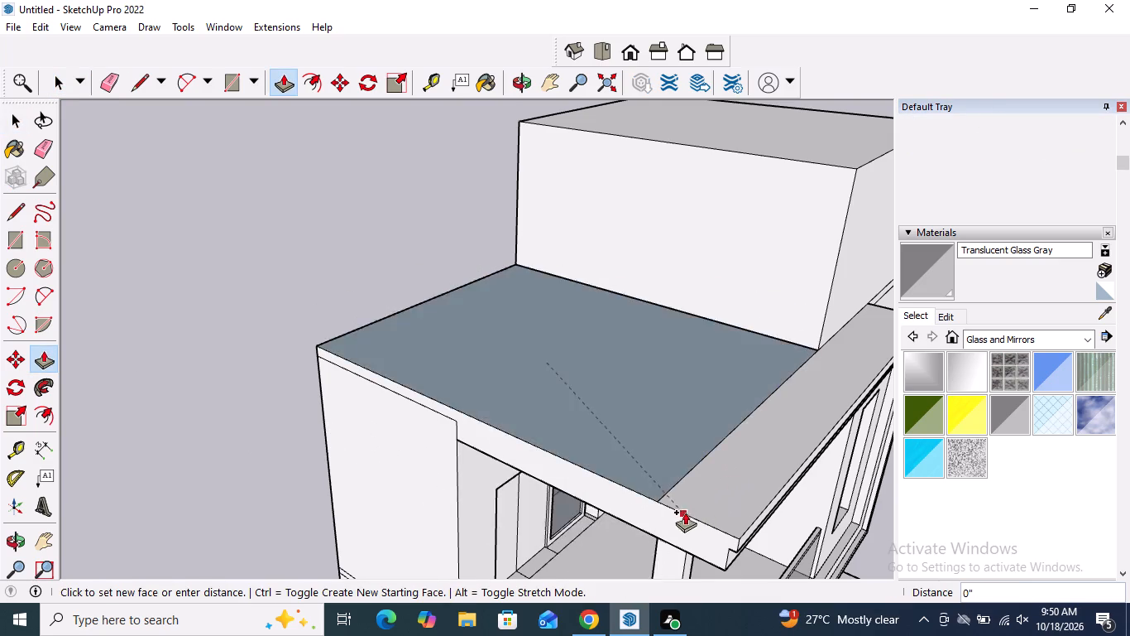
pyautogui.click(840, 421)
pyautogui.press('space')
# Examine the building's massing and roof terrace from the front and from above.
pyautogui.scroll(-4, 402, 410)
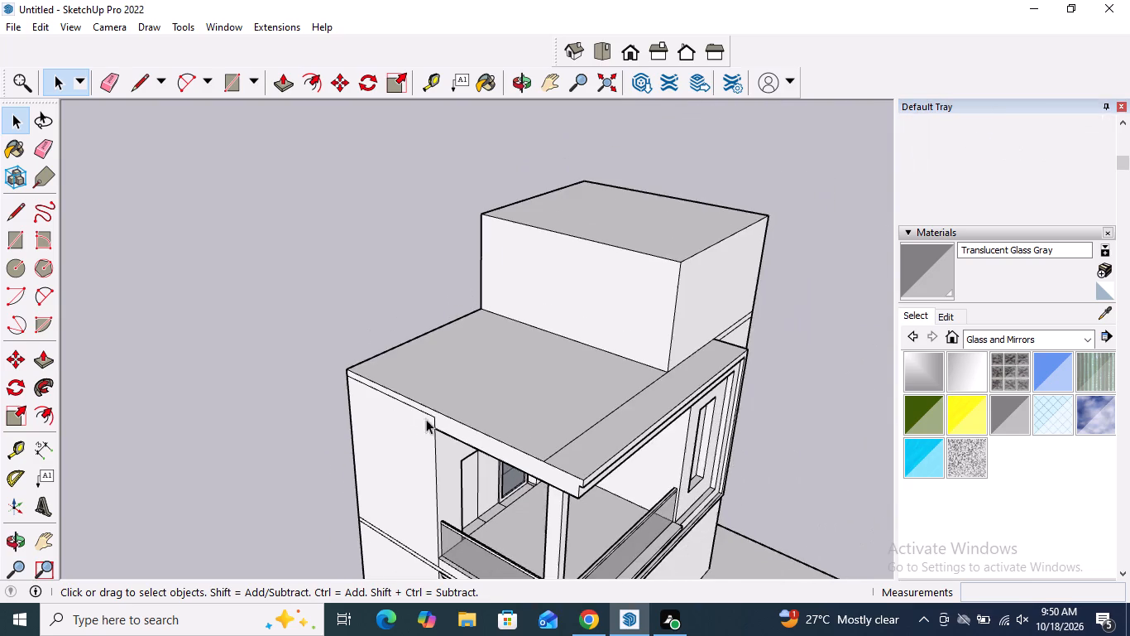
pyautogui.scroll(-1, 426, 419)
pyautogui.moveTo(694, 354); pyautogui.dragTo(370, 234, button='middle')
pyautogui.scroll(-3, 564, 306)
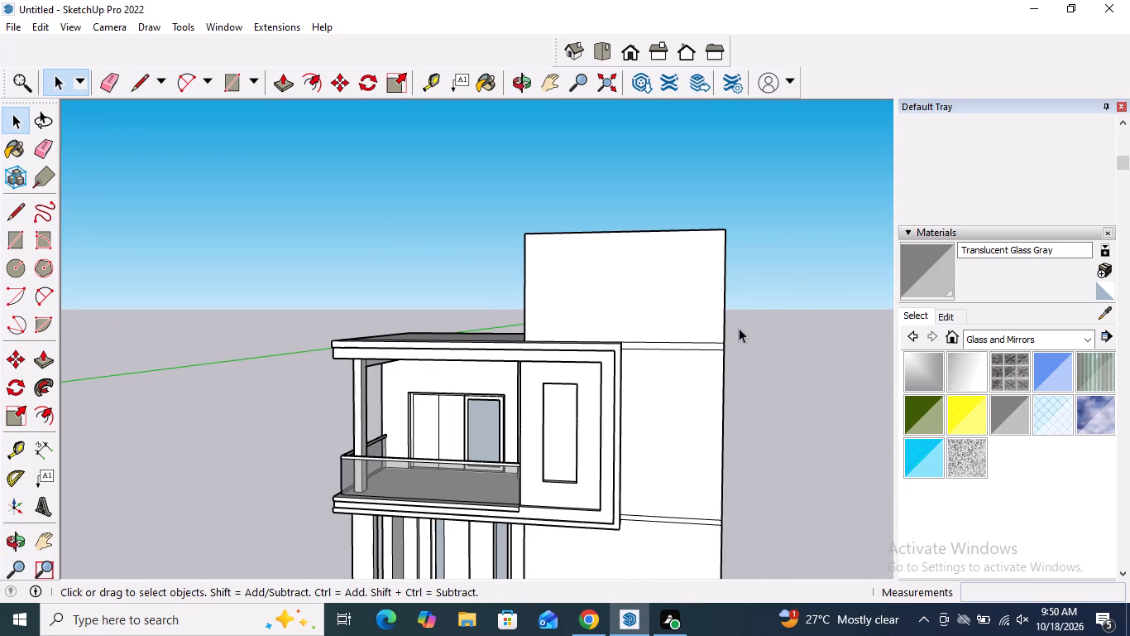
pyautogui.scroll(-3, 574, 273)
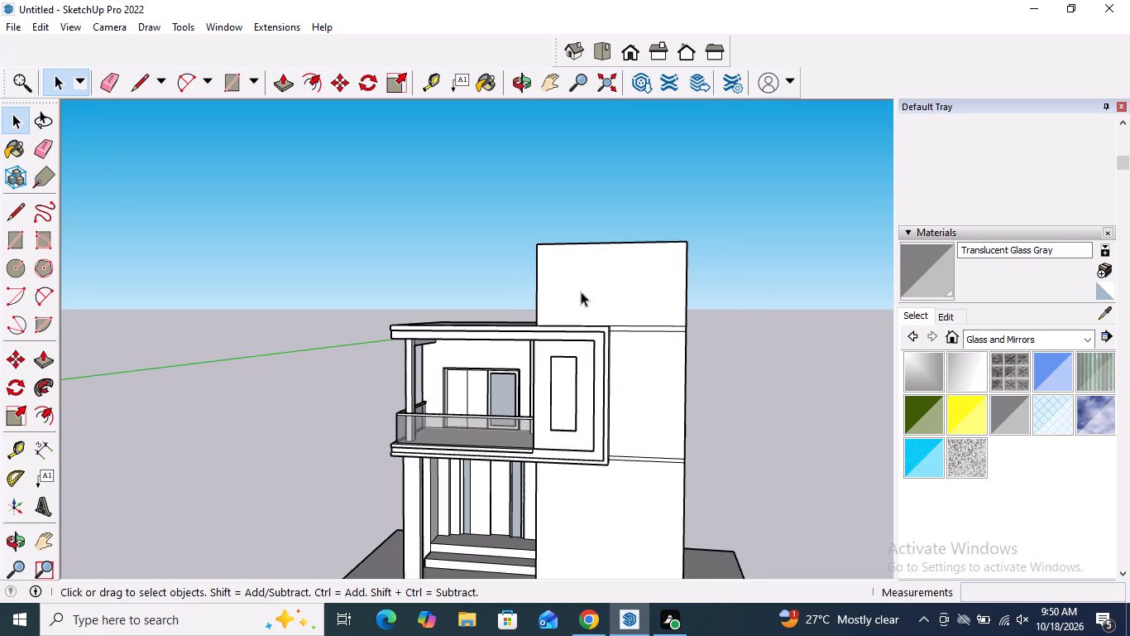
pyautogui.moveTo(582, 292); pyautogui.dragTo(645, 460, button='middle')
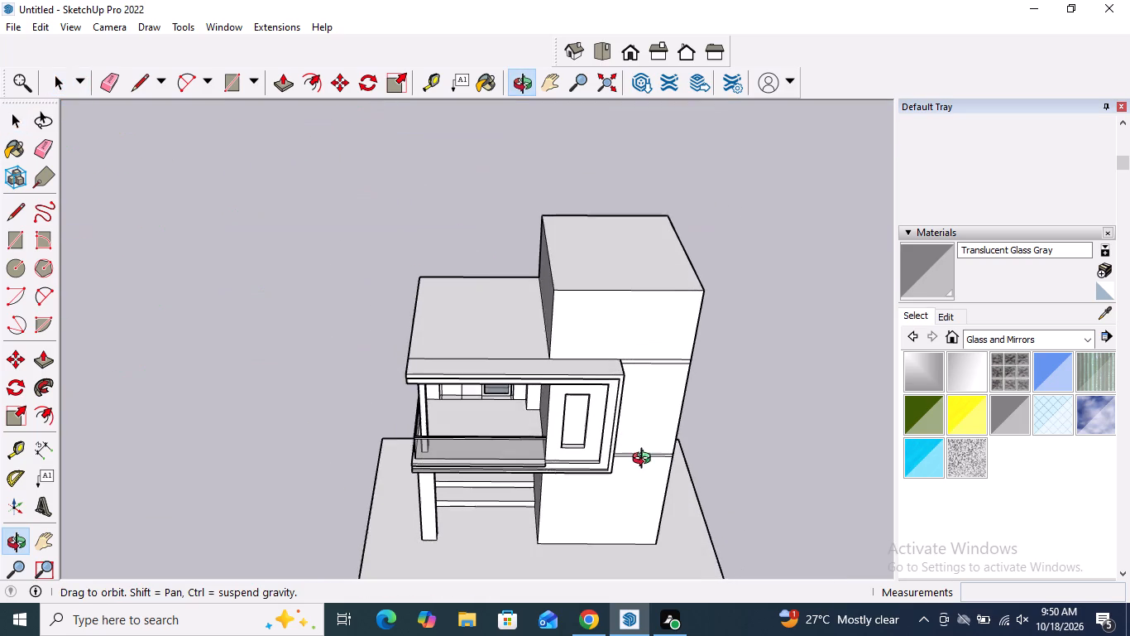
pyautogui.moveTo(645, 460); pyautogui.dragTo(640, 441, button='middle')
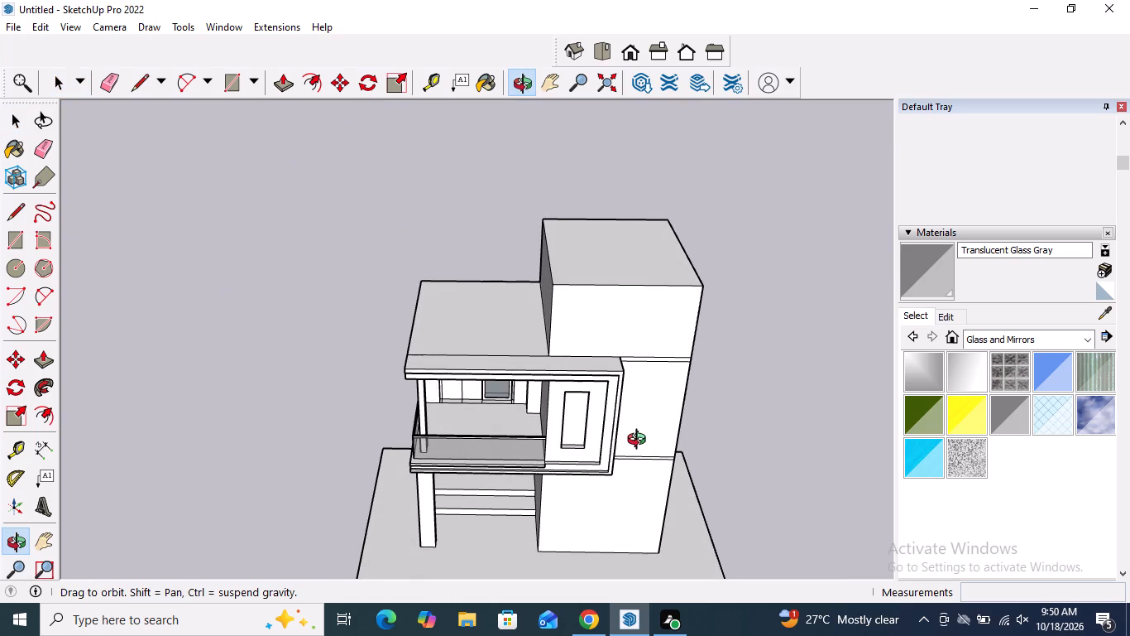
pyautogui.moveTo(640, 441); pyautogui.dragTo(640, 442, button='middle')
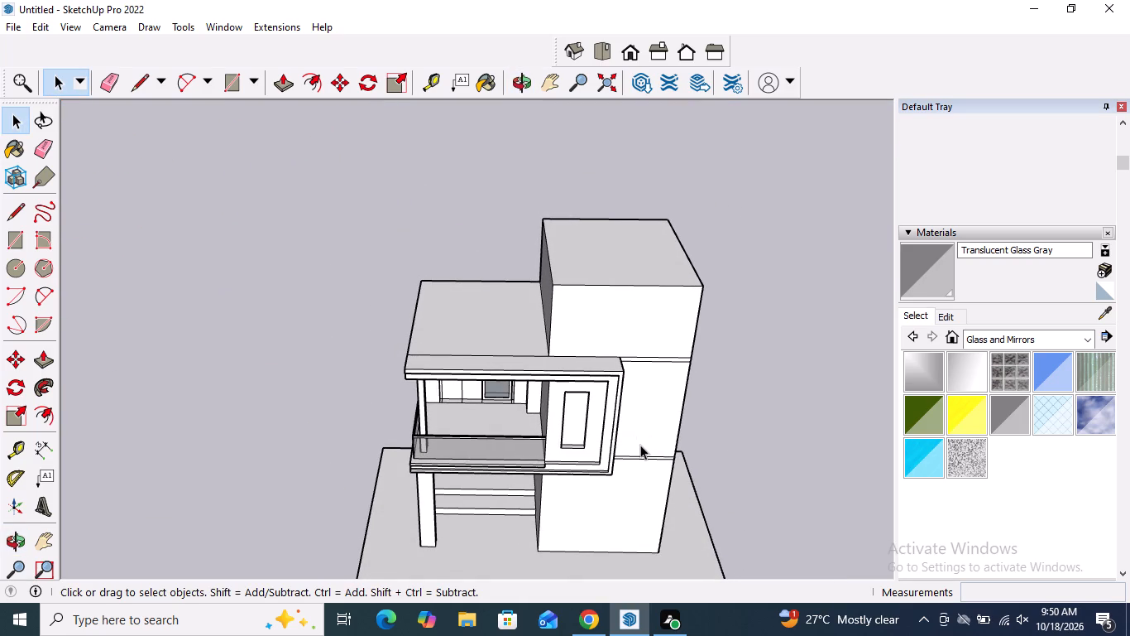
pyautogui.moveTo(537, 350); pyautogui.dragTo(529, 292, button='middle')
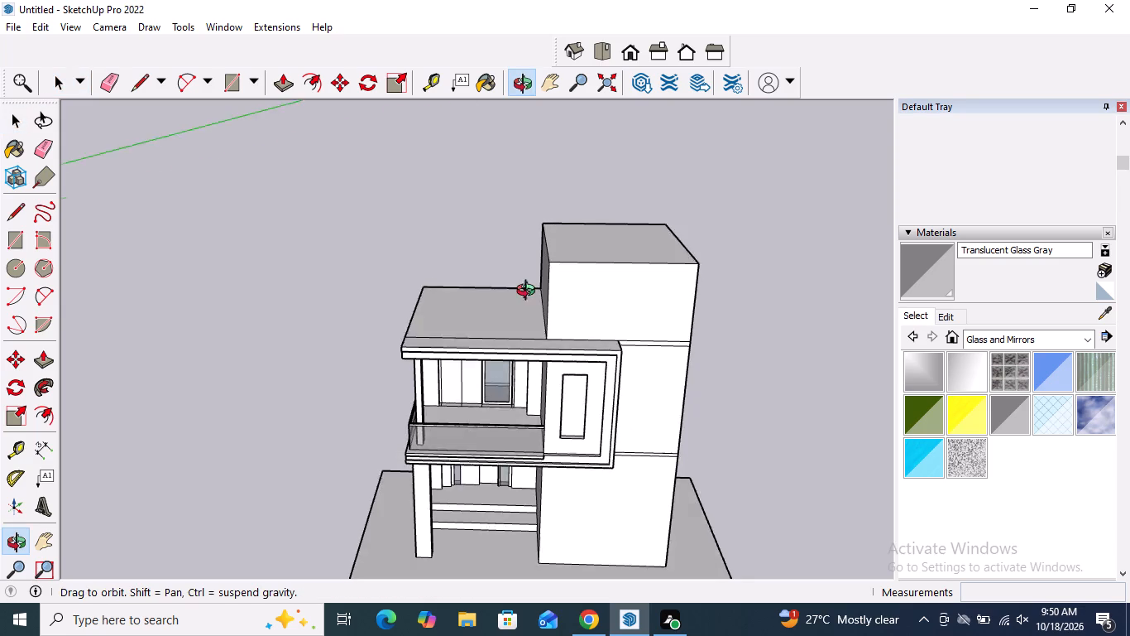
pyautogui.moveTo(529, 292); pyautogui.dragTo(529, 267, button='middle')
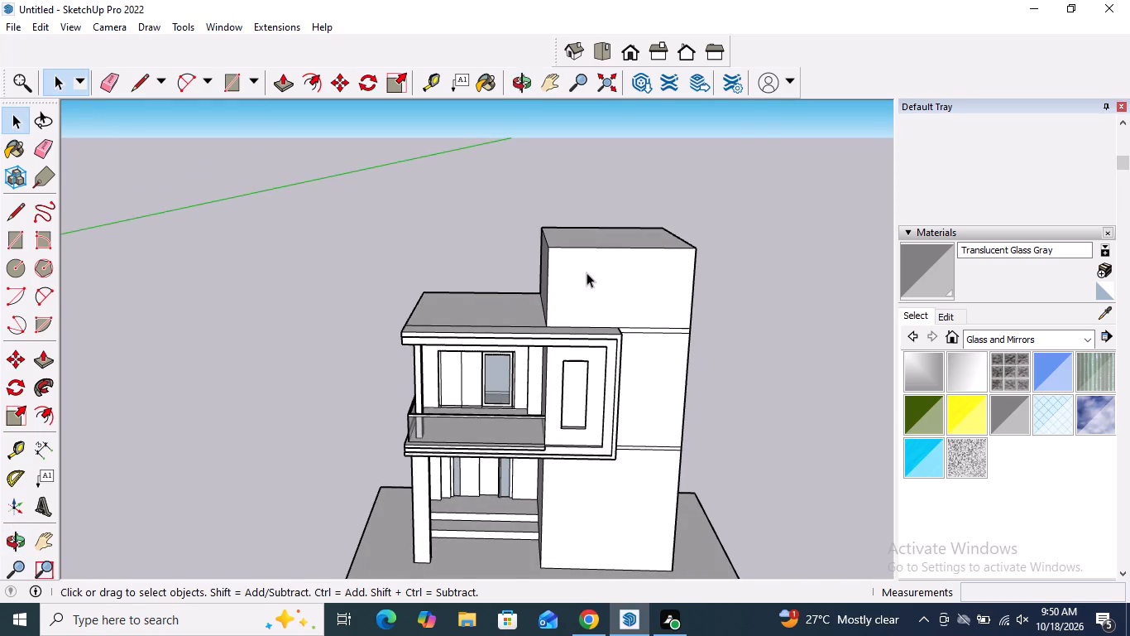
# Draw a 9" deep rectangle on the front roof strip against the top level's front wall, starting at its terrace-side corner.
pyautogui.scroll(7, 587, 272)
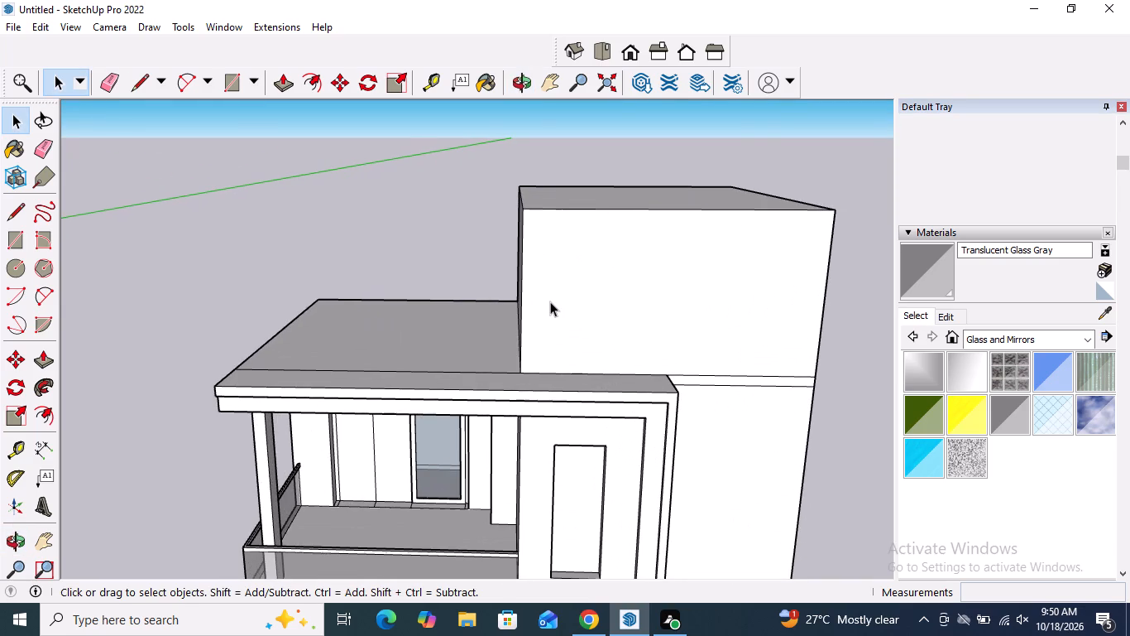
pyautogui.moveTo(550, 303); pyautogui.dragTo(570, 455, button='middle')
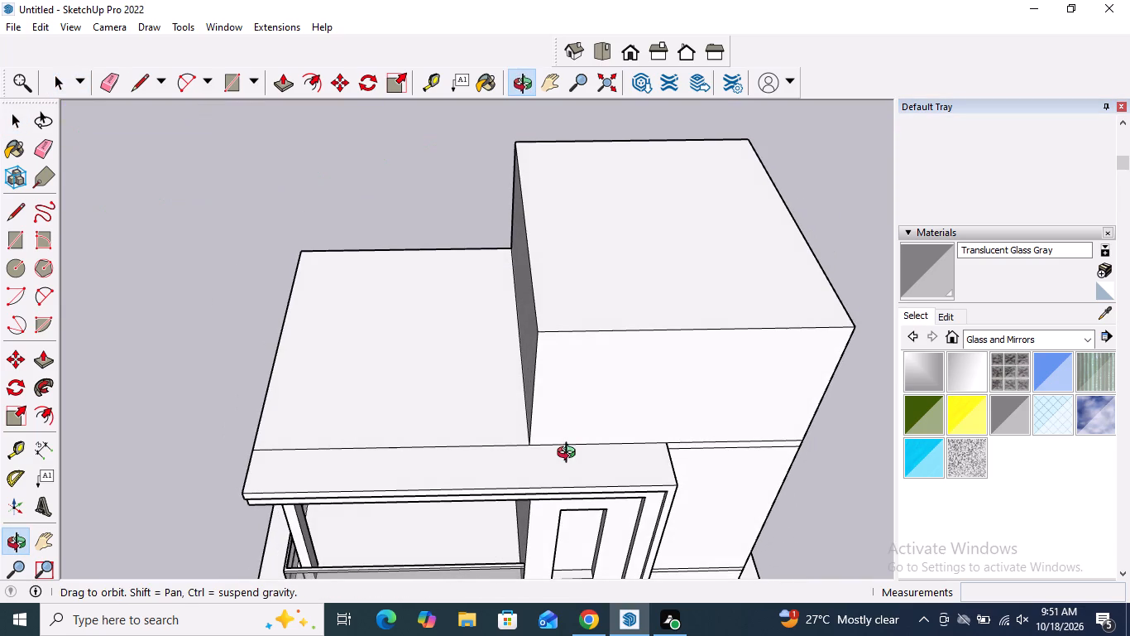
pyautogui.moveTo(570, 455); pyautogui.dragTo(570, 456, button='middle')
pyautogui.scroll(1, 570, 456)
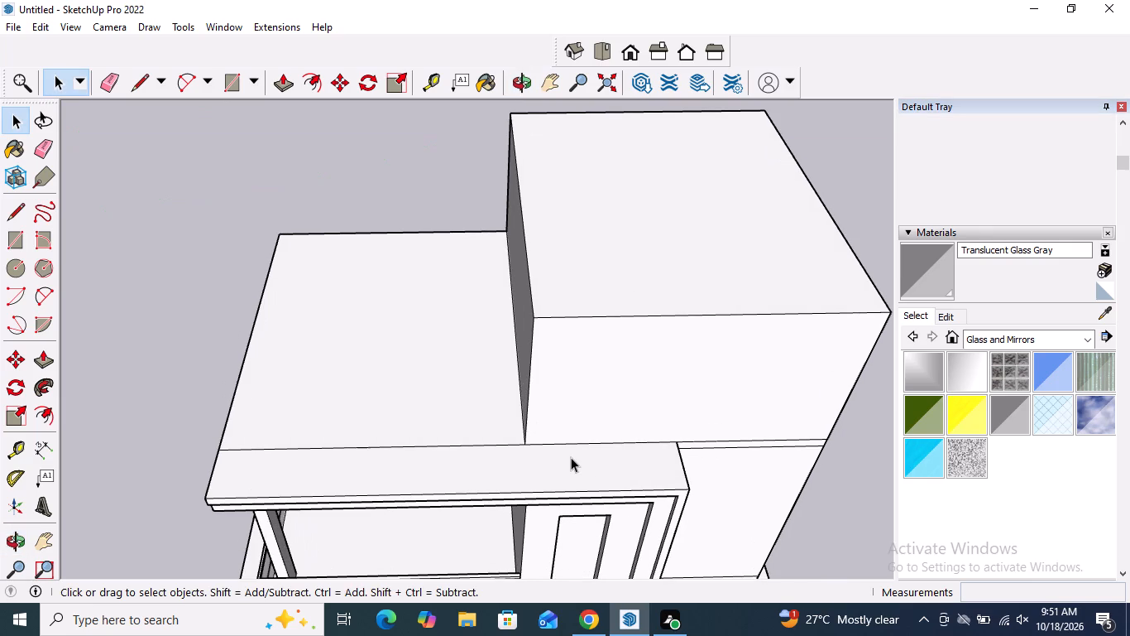
pyautogui.click(14, 215)
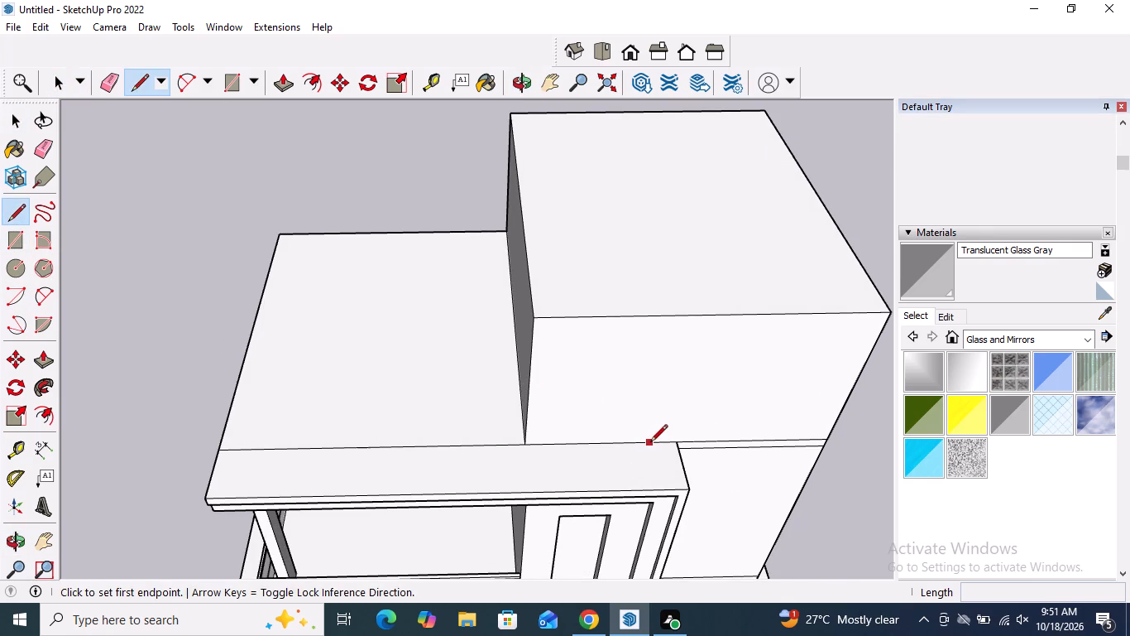
pyautogui.click(650, 443)
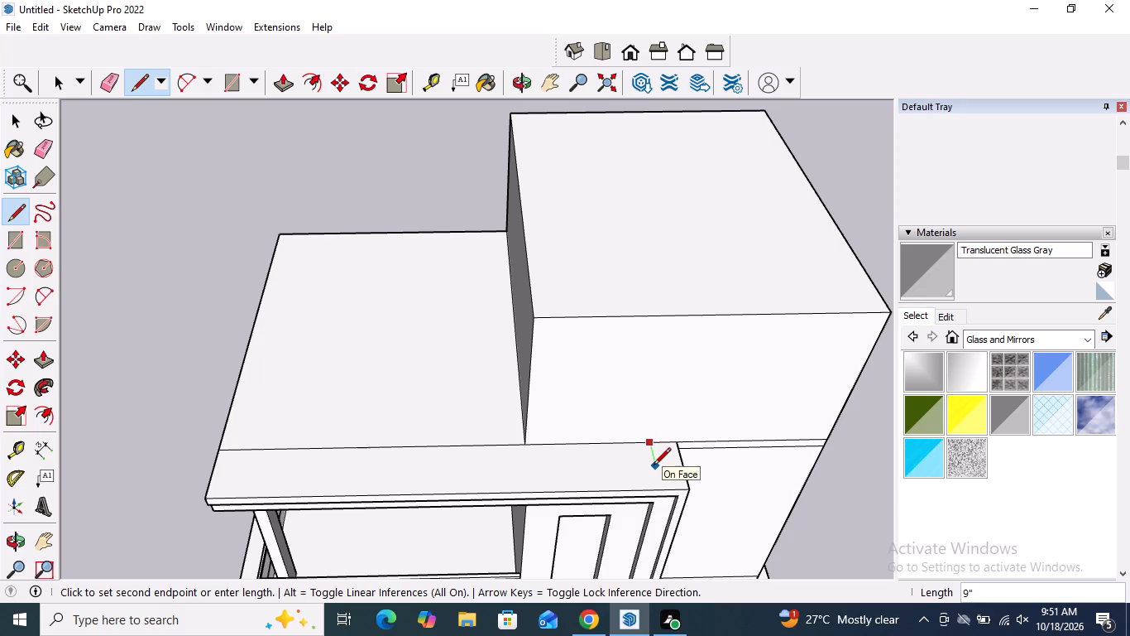
pyautogui.click(654, 466)
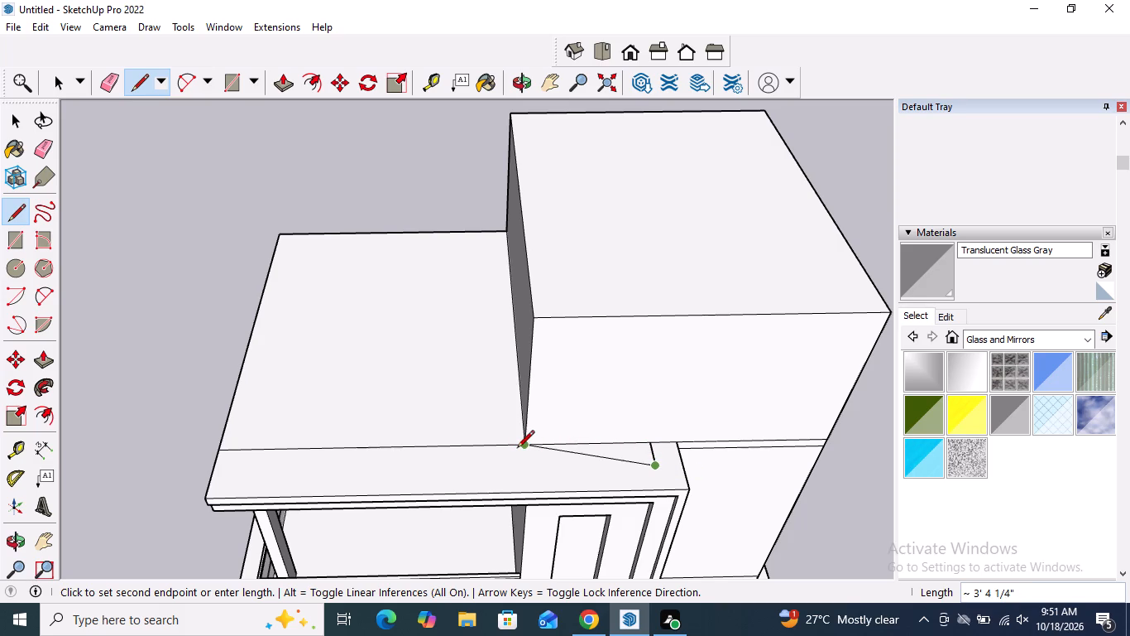
pyautogui.click(524, 469)
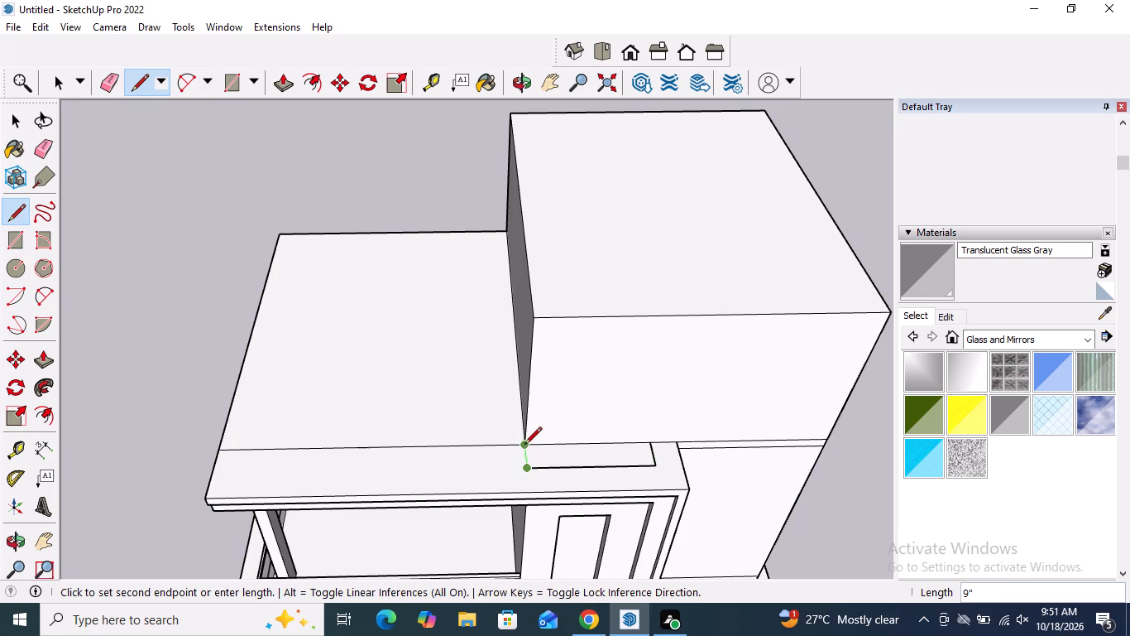
pyautogui.click(524, 445)
pyautogui.press('space')
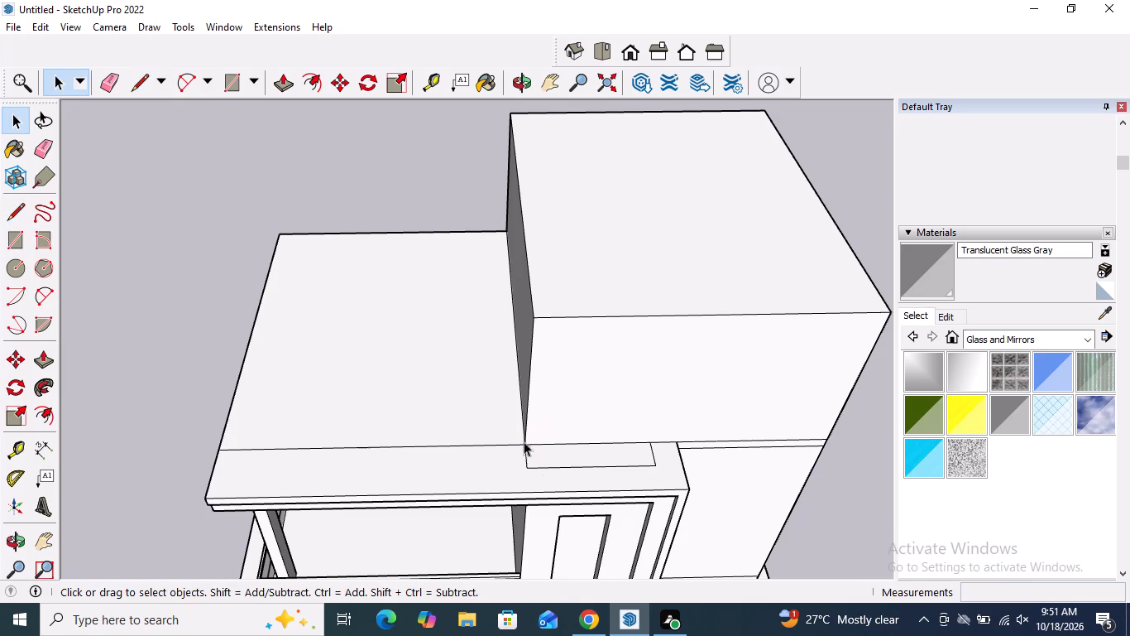
# Extend the rectangle's front line across the roof strip to its outer edge, and add a cross line outlining a small corner rectangle.
pyautogui.click(26, 207)
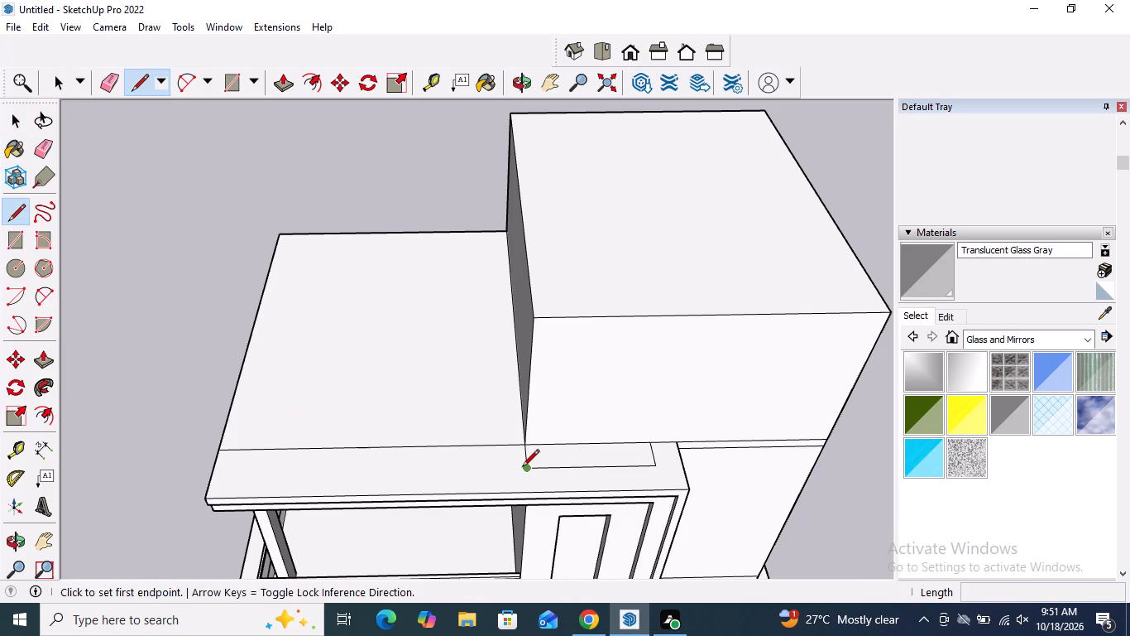
pyautogui.click(522, 468)
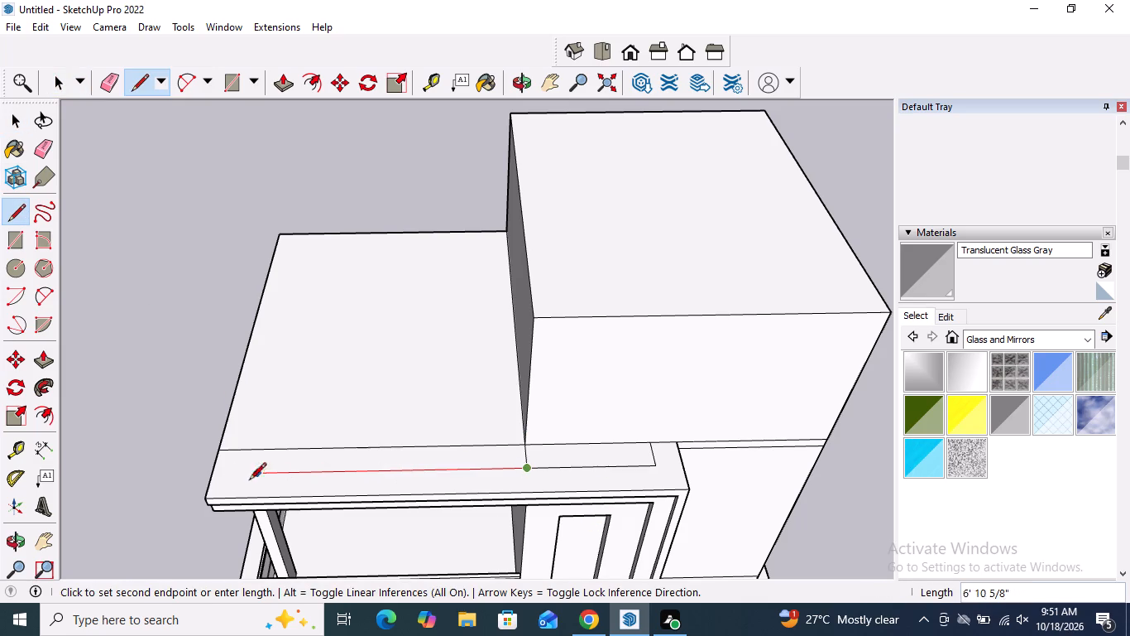
pyautogui.click(212, 474)
pyautogui.press('space')
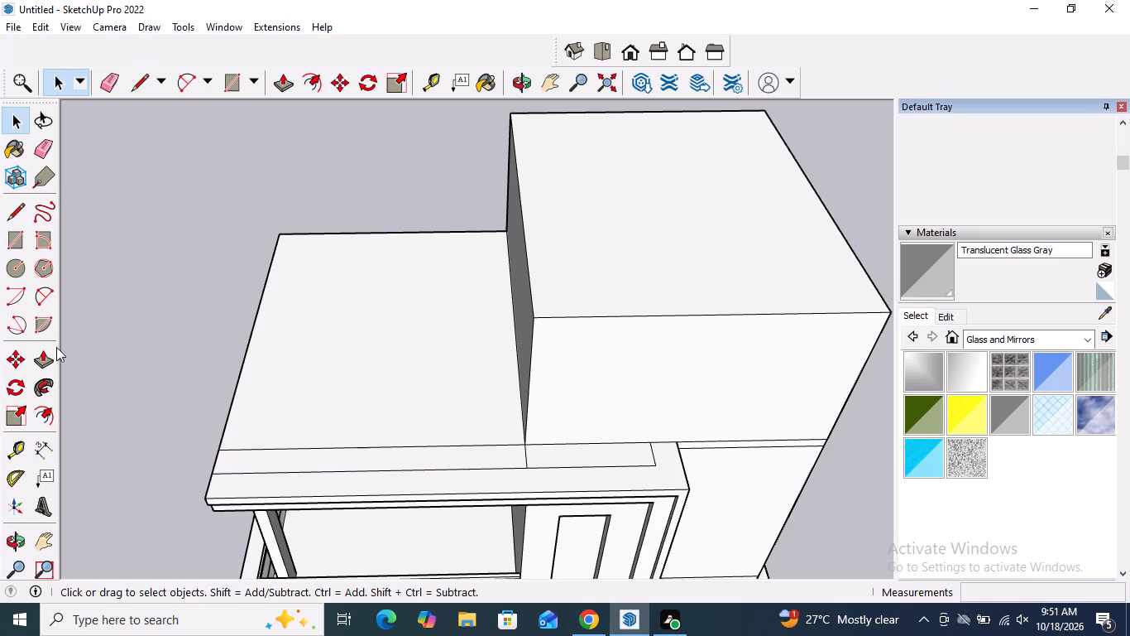
pyautogui.click(25, 207)
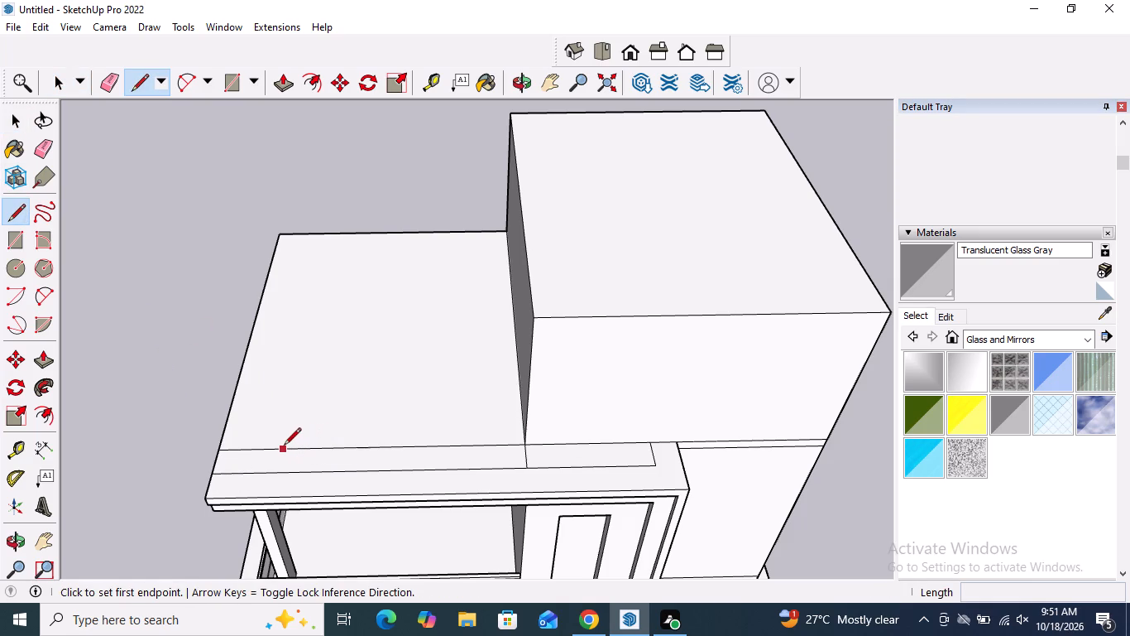
pyautogui.click(283, 446)
pyautogui.click(282, 471)
pyautogui.press('space')
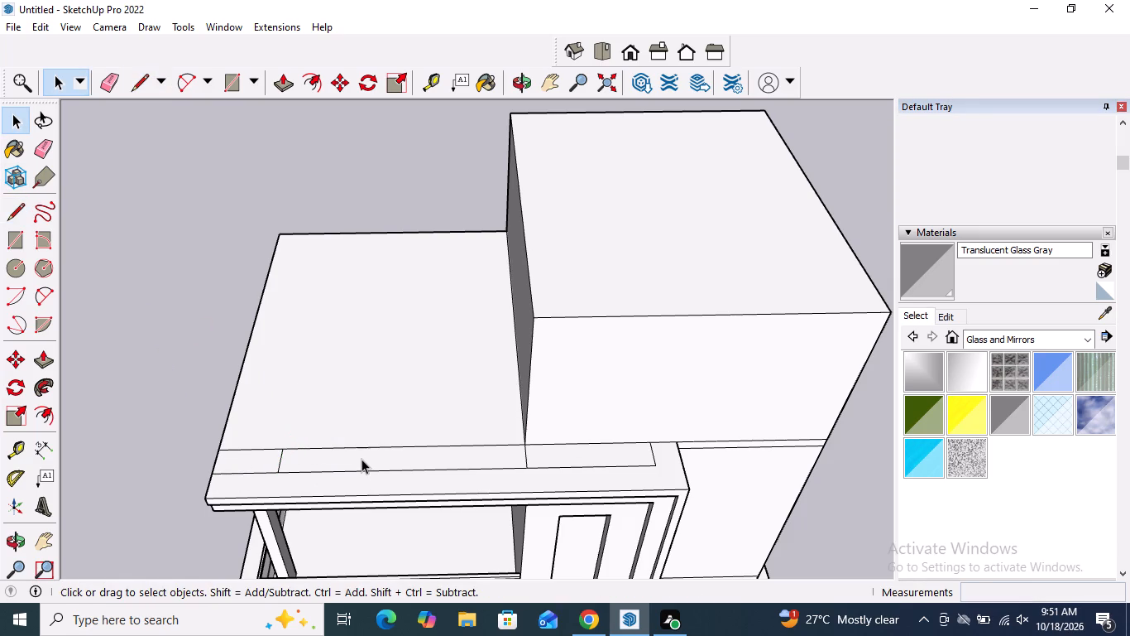
# Erase the front and back lines on the terrace roof between the two rectangles.
pyautogui.click(51, 152)
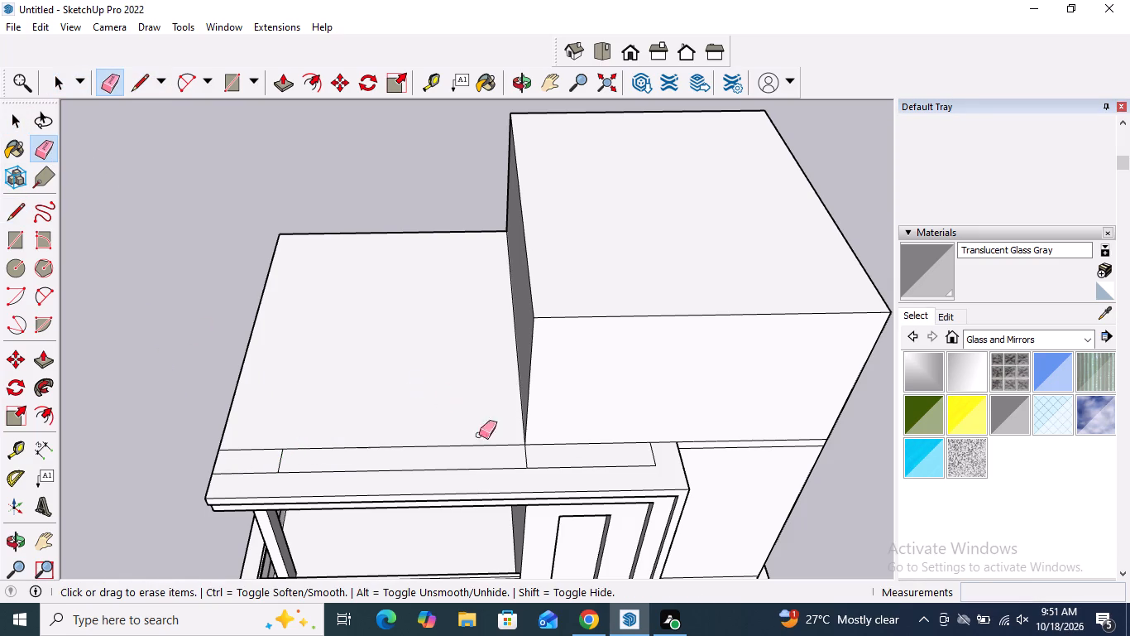
pyautogui.click(443, 470)
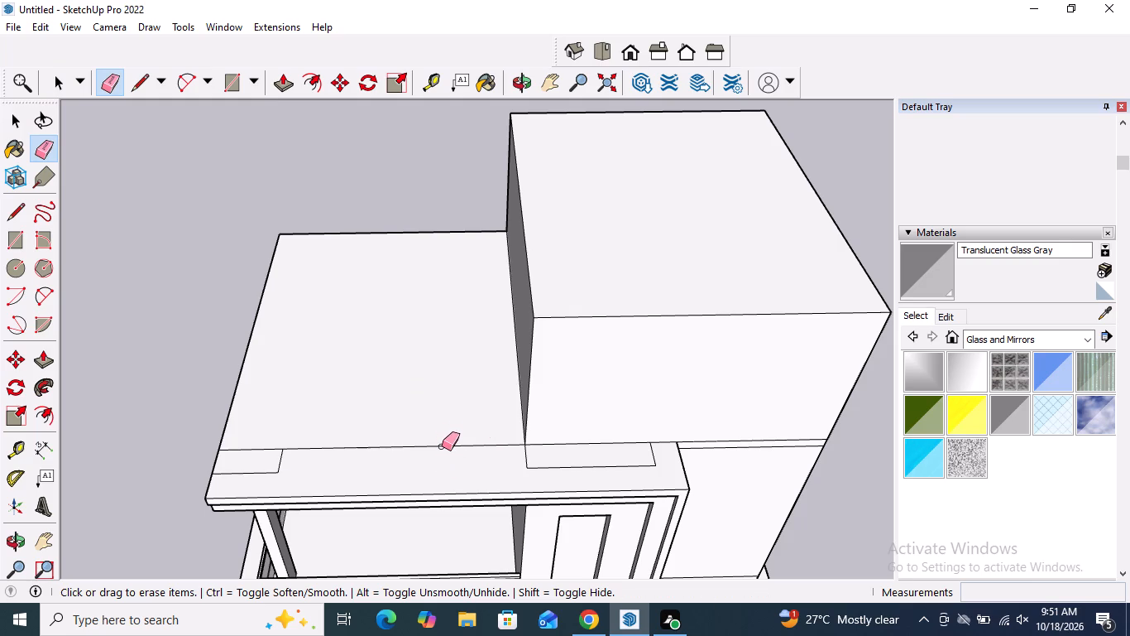
pyautogui.click(442, 446)
pyautogui.press('space')
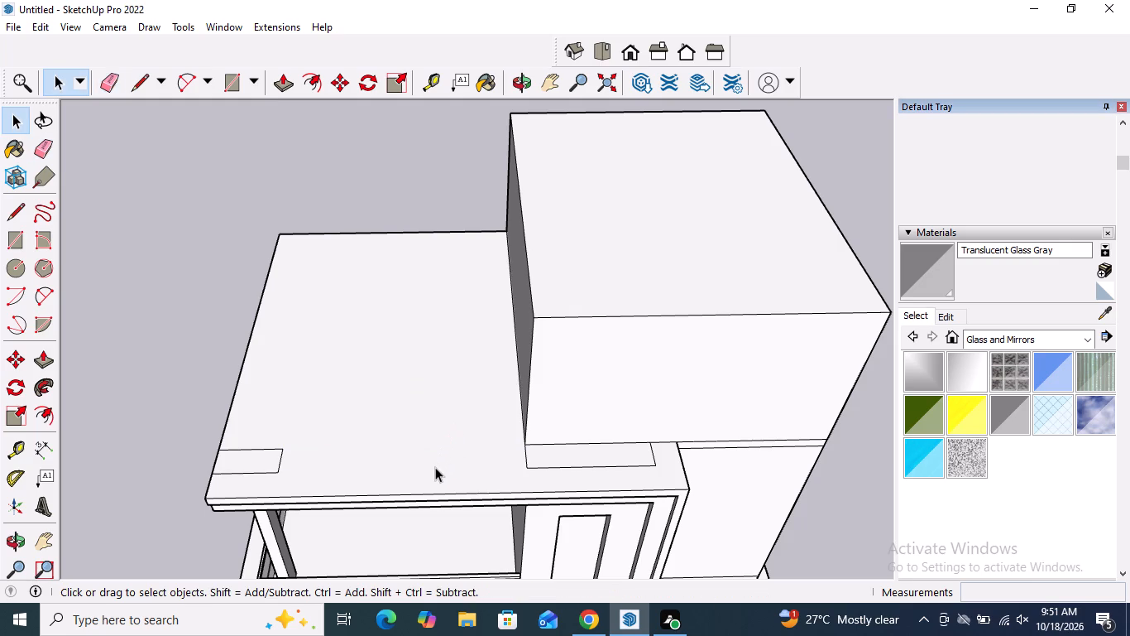
# Pull the terrace's outer corner rectangle up 1' 2 7/16" and raise the rectangle against the top level's wall to the same height.
pyautogui.click(46, 364)
pyautogui.click(258, 450)
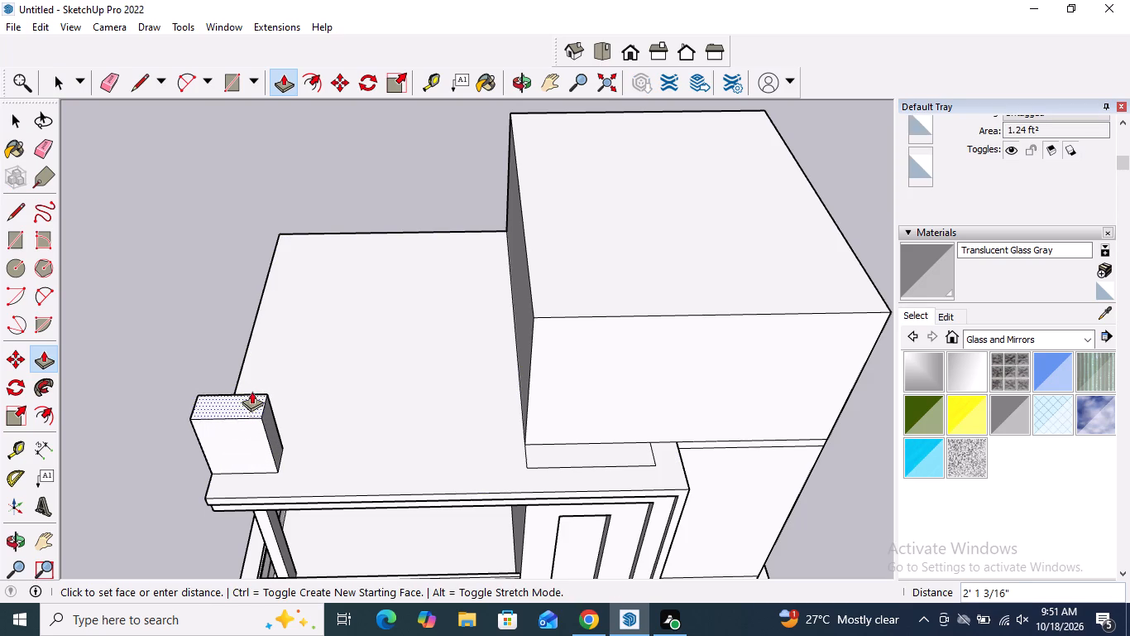
pyautogui.moveTo(251, 389); pyautogui.dragTo(282, 174, button='middle')
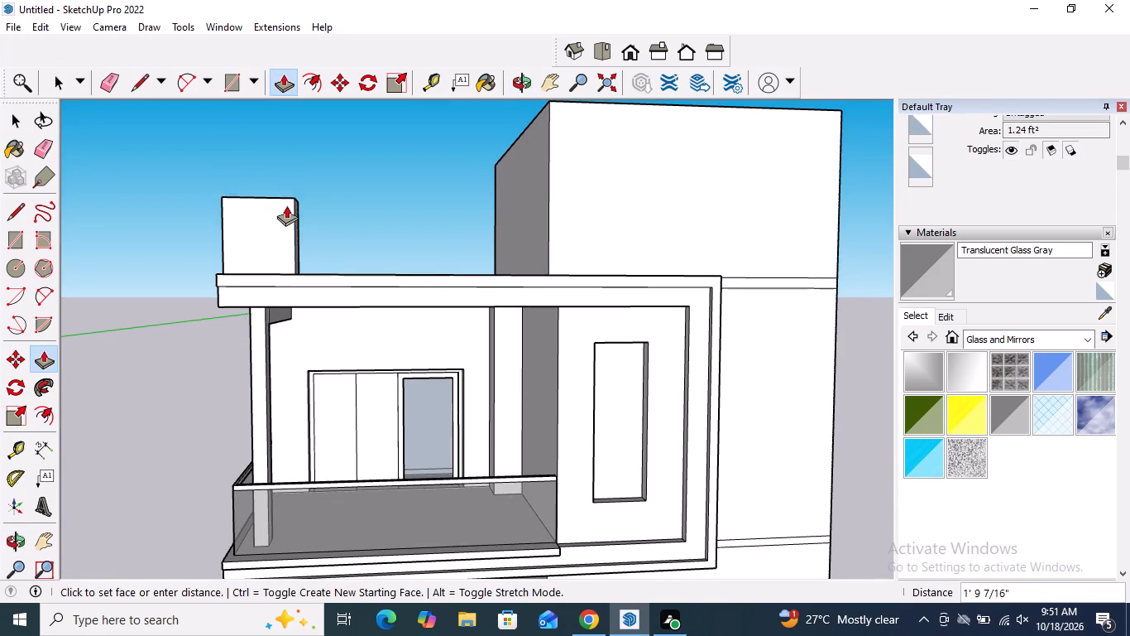
pyautogui.click(287, 227)
pyautogui.moveTo(655, 238); pyautogui.dragTo(658, 419, button='middle')
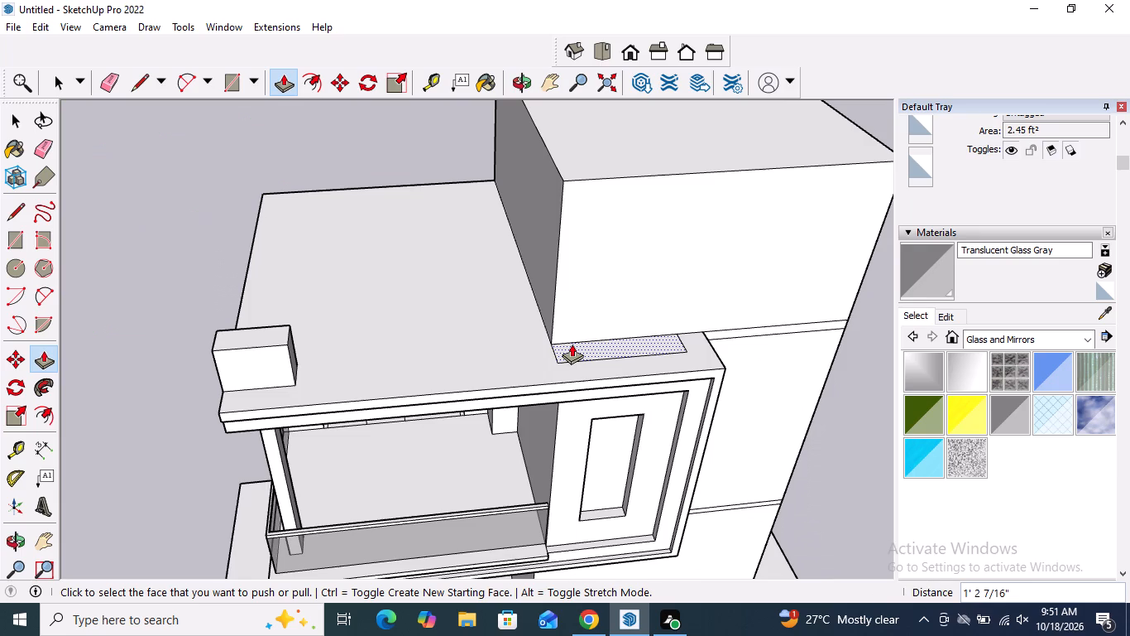
pyautogui.click(572, 344)
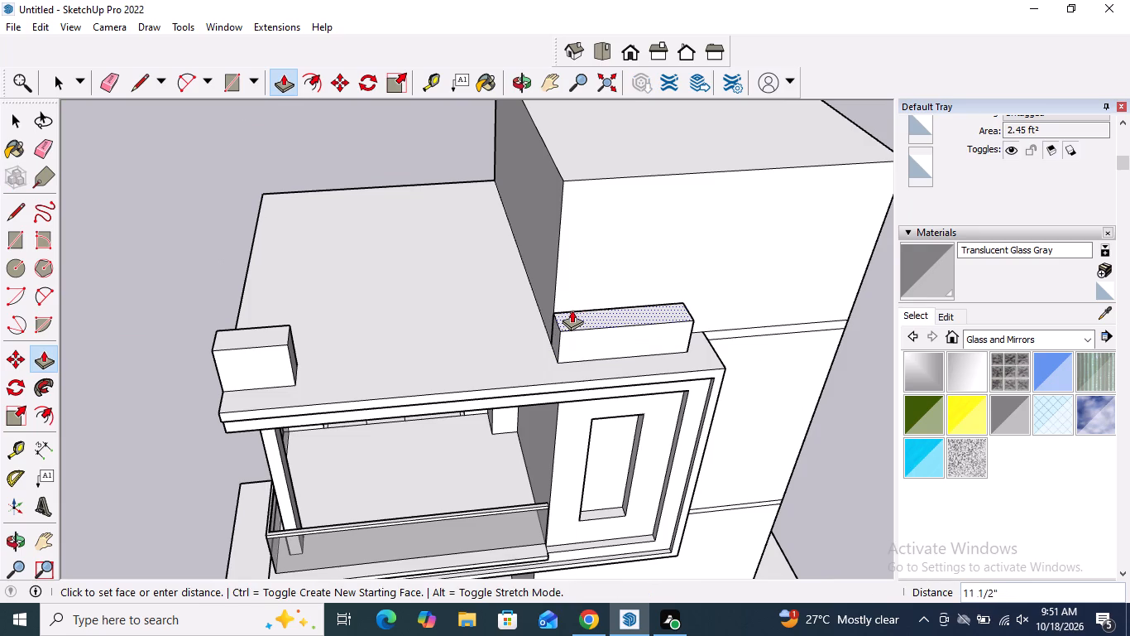
pyautogui.click(281, 335)
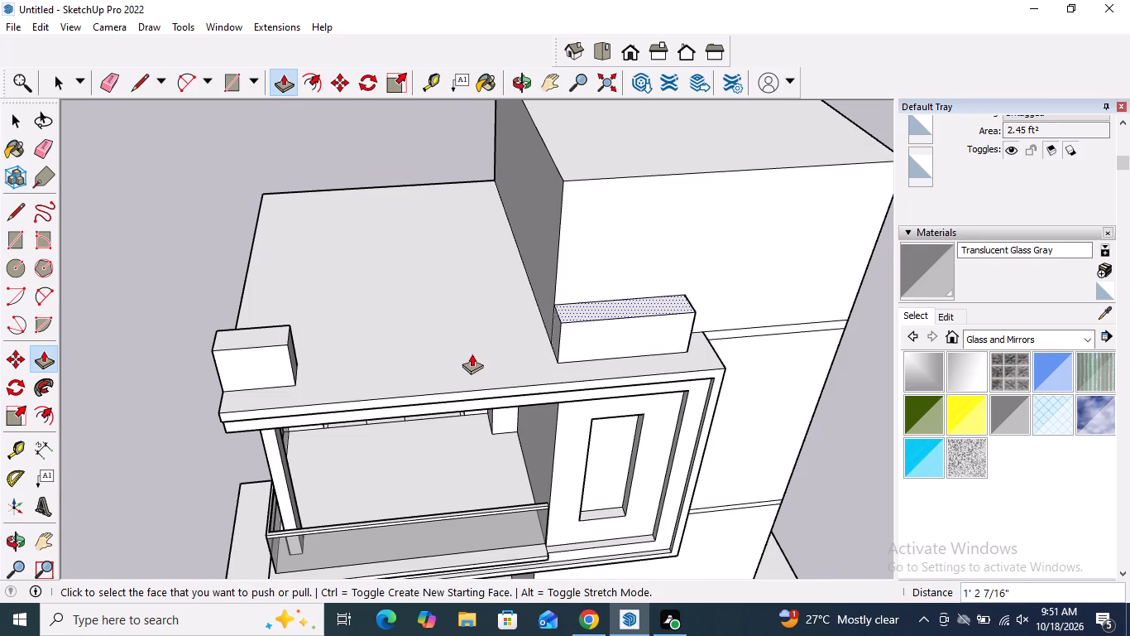
pyautogui.press('space')
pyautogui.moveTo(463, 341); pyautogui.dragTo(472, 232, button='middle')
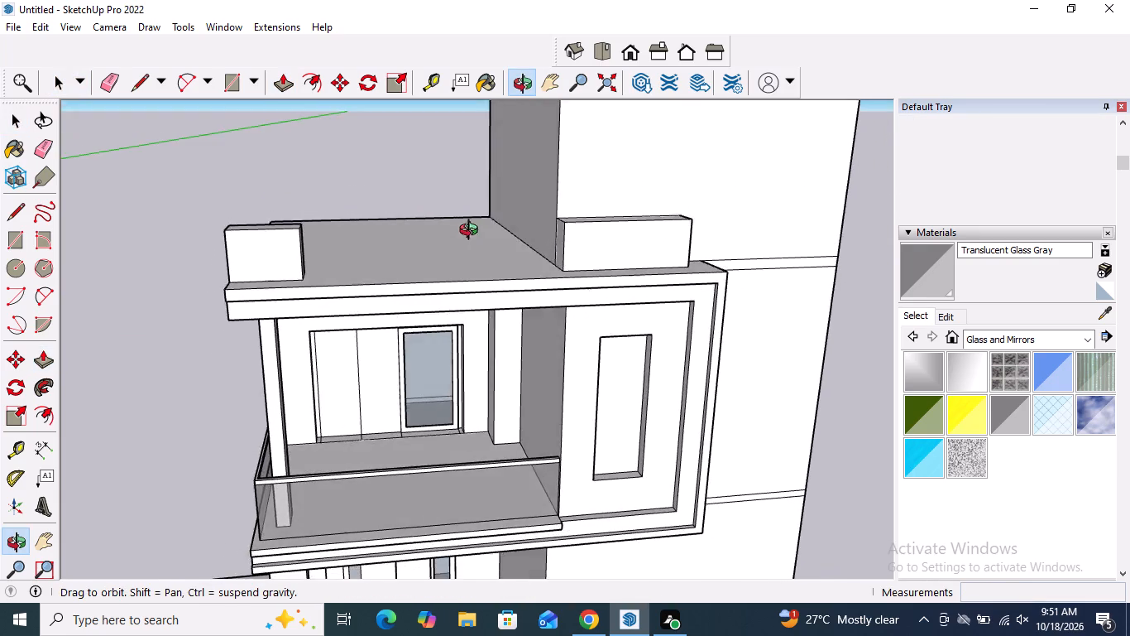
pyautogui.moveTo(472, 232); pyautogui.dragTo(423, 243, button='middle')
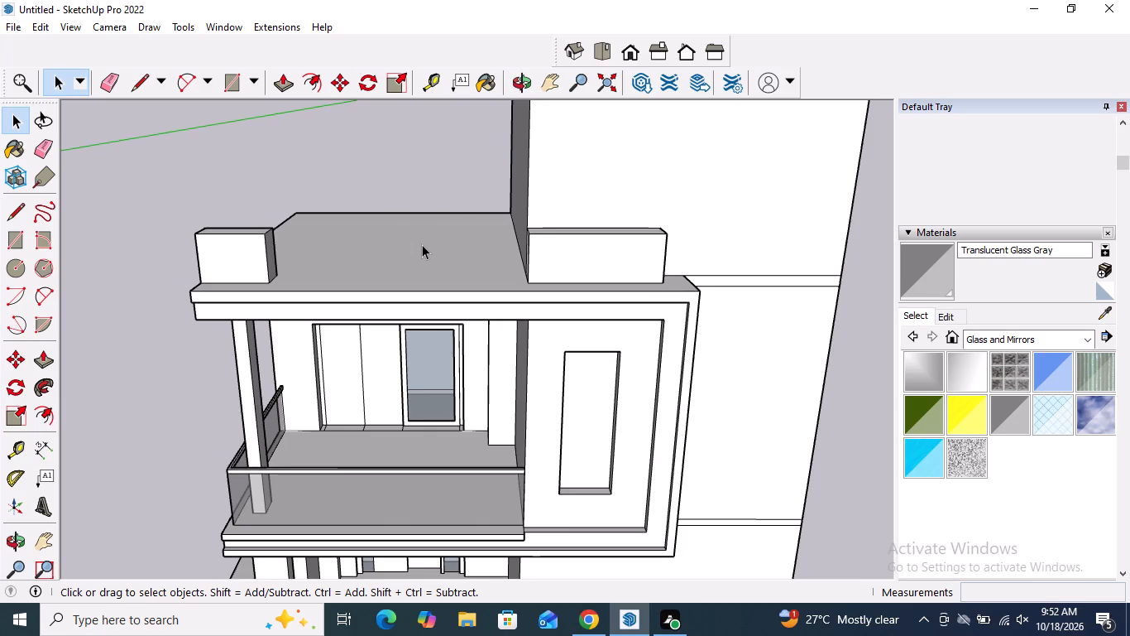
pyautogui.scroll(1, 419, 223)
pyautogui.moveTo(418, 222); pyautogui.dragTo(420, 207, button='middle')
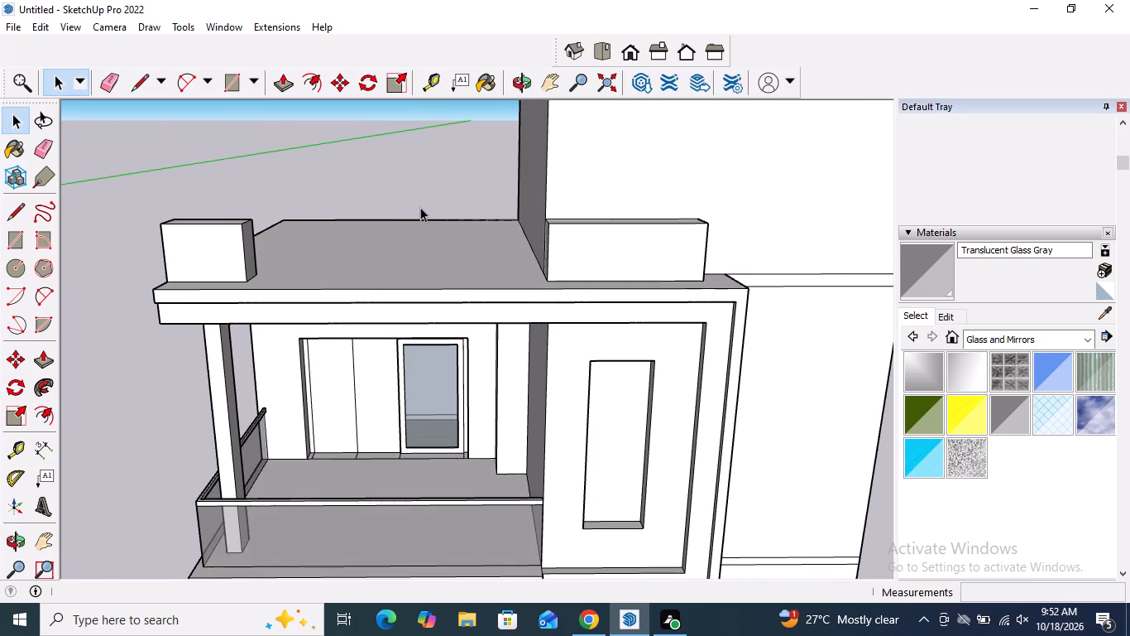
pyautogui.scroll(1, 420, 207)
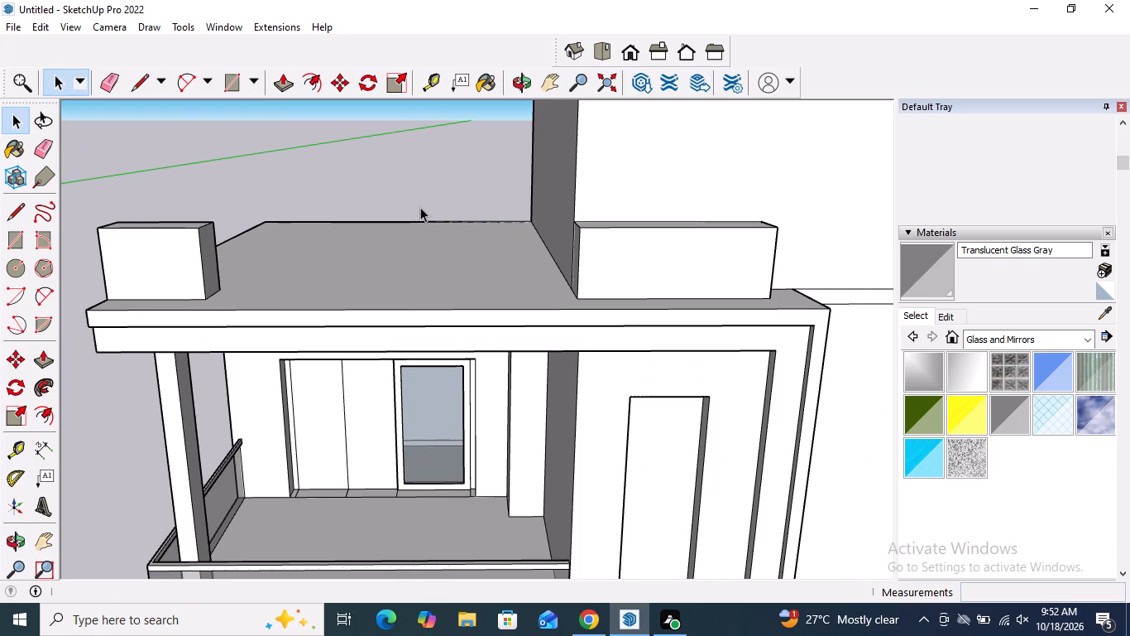
# Pull the front face of the terrace's outer corner block forward about 1 1/16".
pyautogui.scroll(2, 420, 207)
pyautogui.scroll(-3, 420, 207)
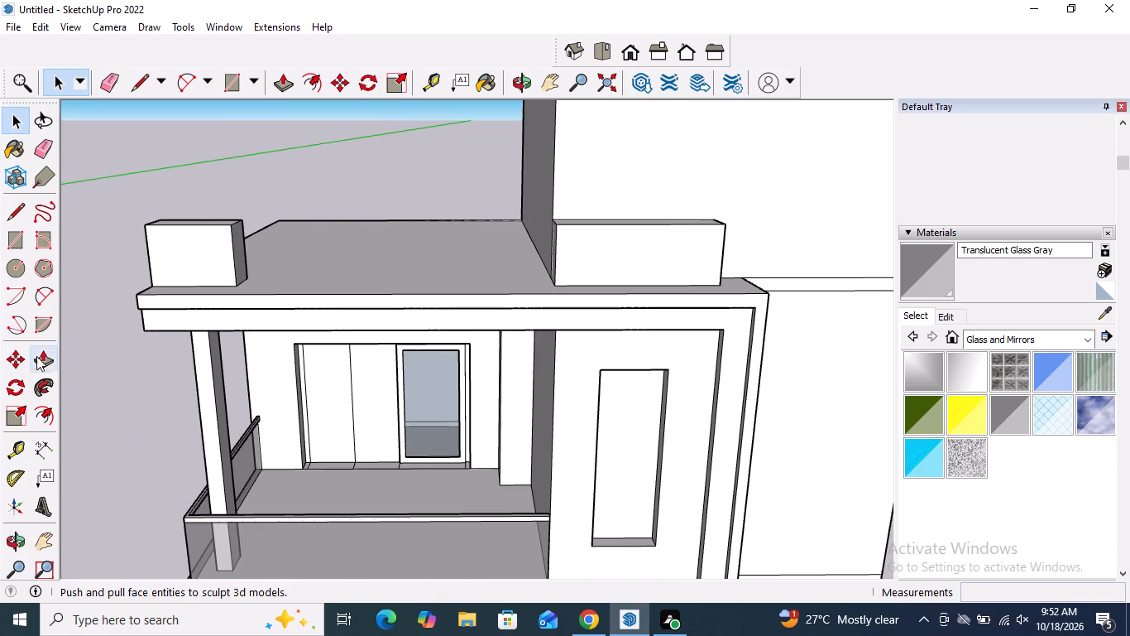
pyautogui.click(46, 369)
pyautogui.click(195, 257)
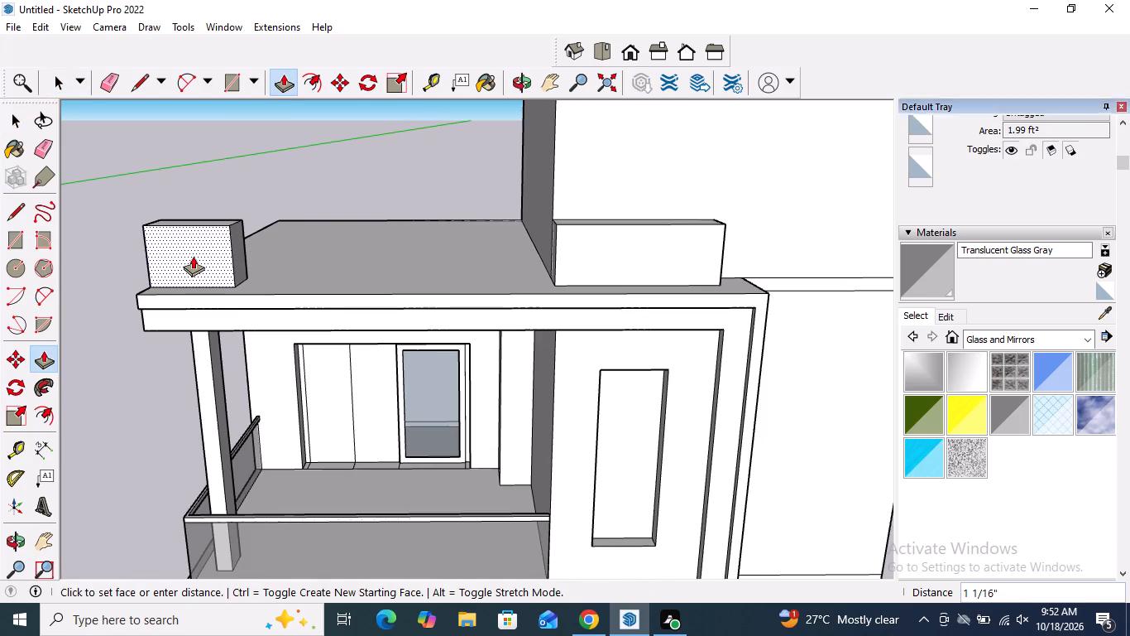
pyautogui.click(192, 257)
pyautogui.press('space')
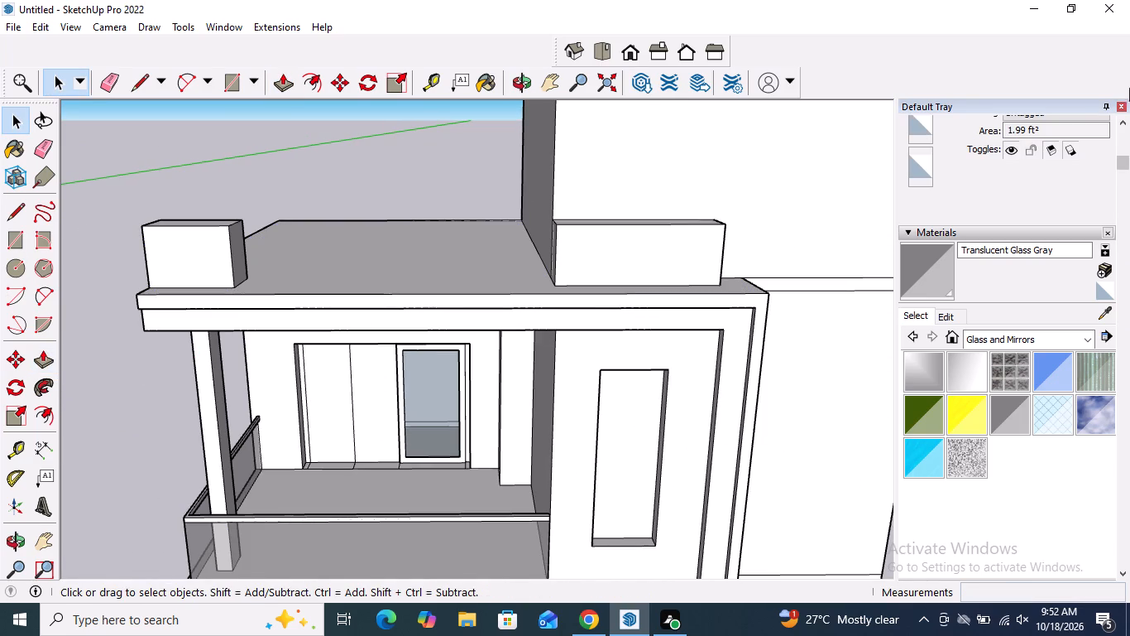
# Draw a line about 6' 3 1/4" long joining the tops of the two parapet blocks across the terrace front.
pyautogui.click(15, 204)
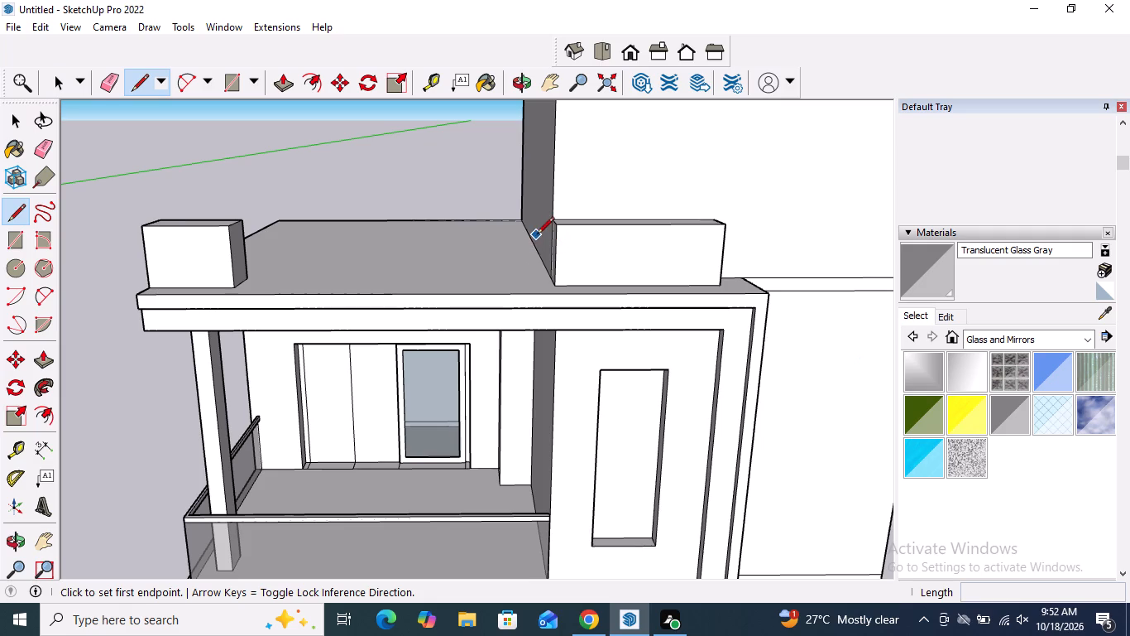
pyautogui.scroll(2, 540, 228)
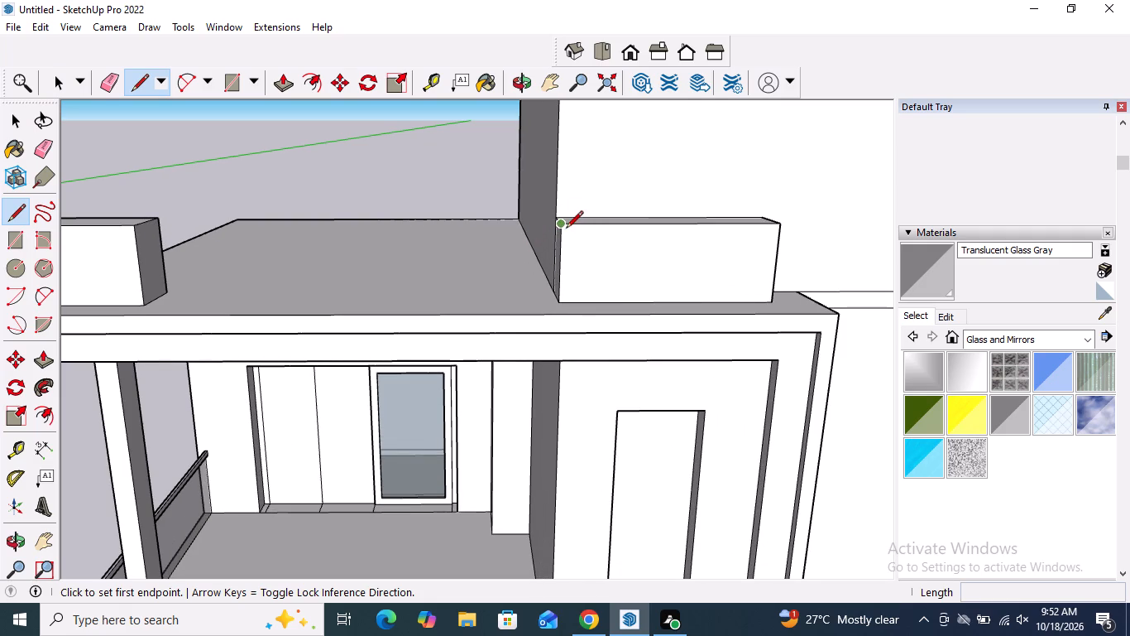
pyautogui.click(564, 225)
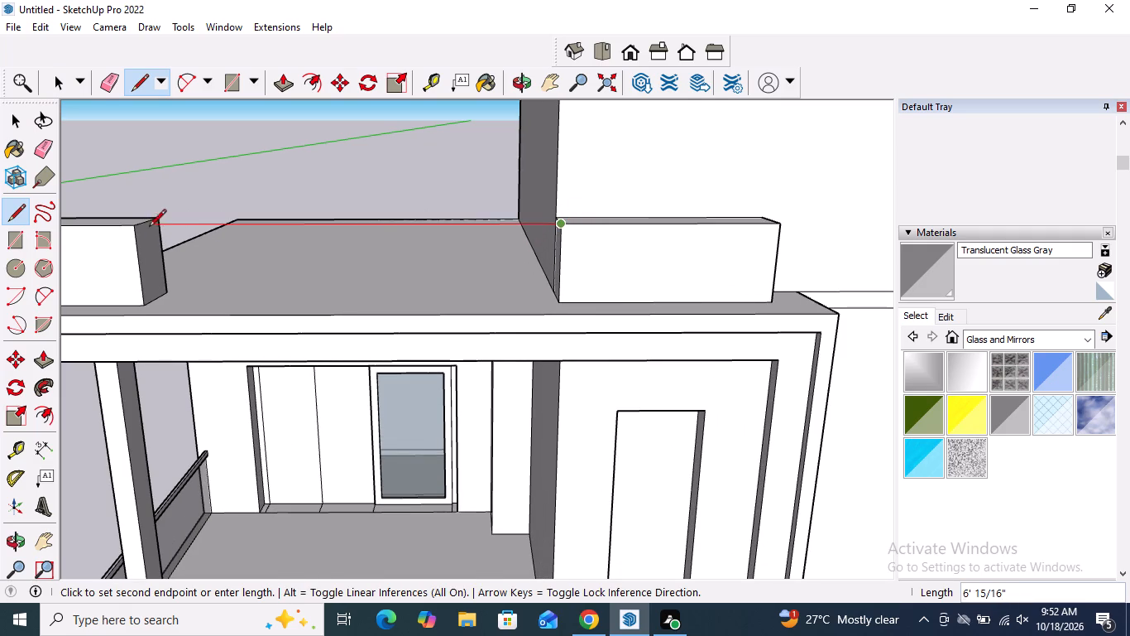
pyautogui.scroll(10, 134, 225)
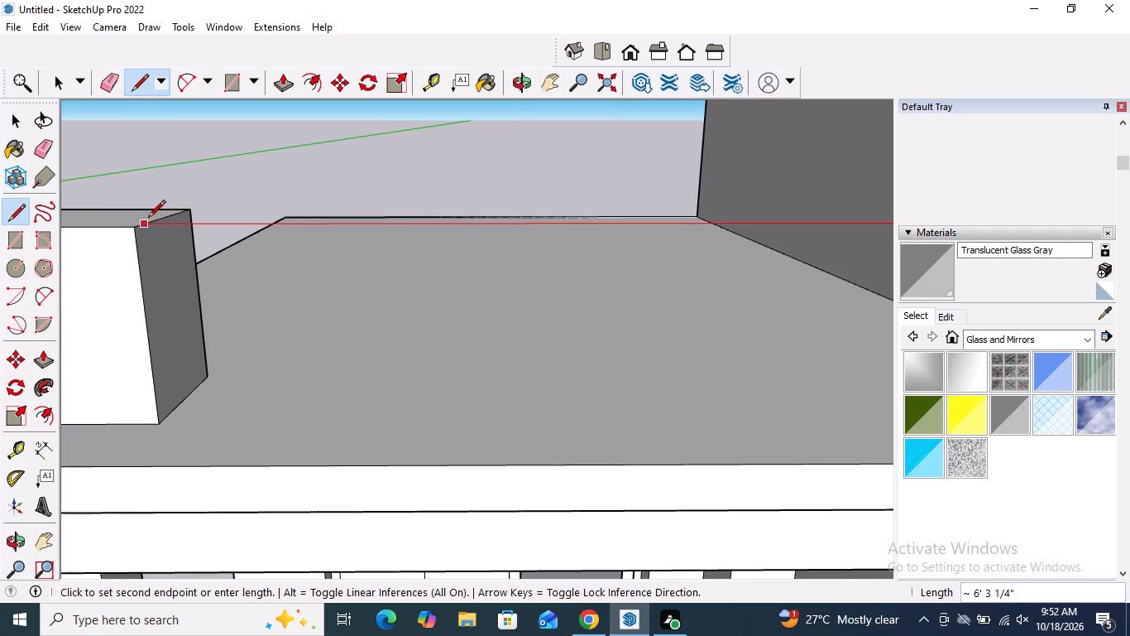
pyautogui.click(148, 219)
pyautogui.press('space')
pyautogui.scroll(-4, 213, 229)
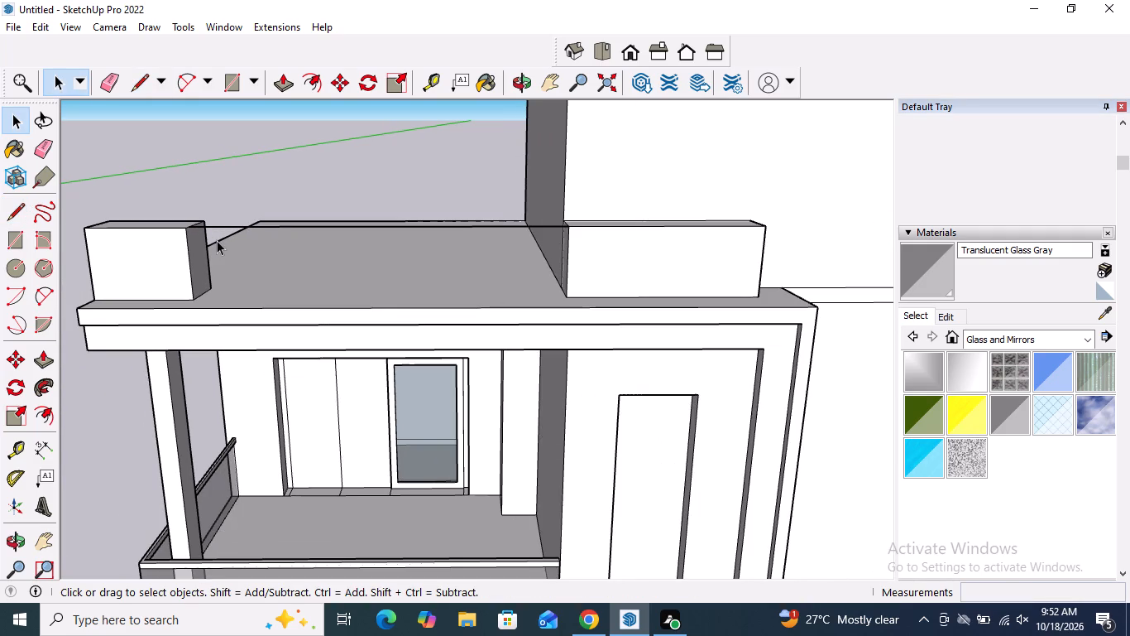
# Draw a parallel line just below it from the wall-side block's far edge to the corner block, closing a rail strip about 7/8" high.
pyautogui.scroll(2, 217, 240)
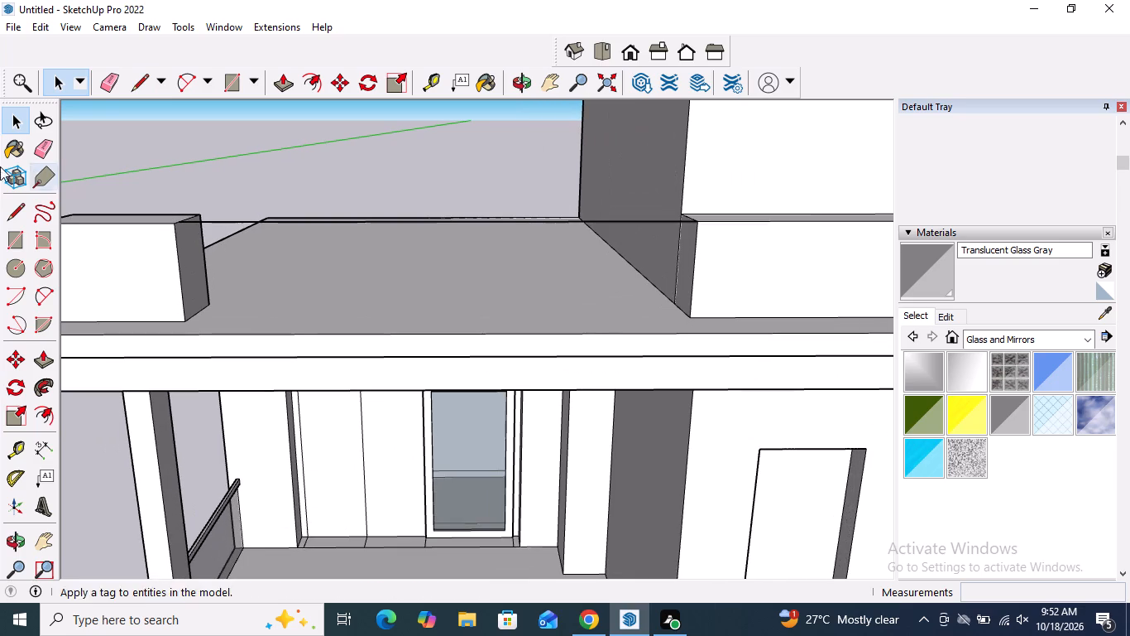
pyautogui.click(17, 207)
pyautogui.scroll(-4, 17, 213)
pyautogui.scroll(-3, 355, 240)
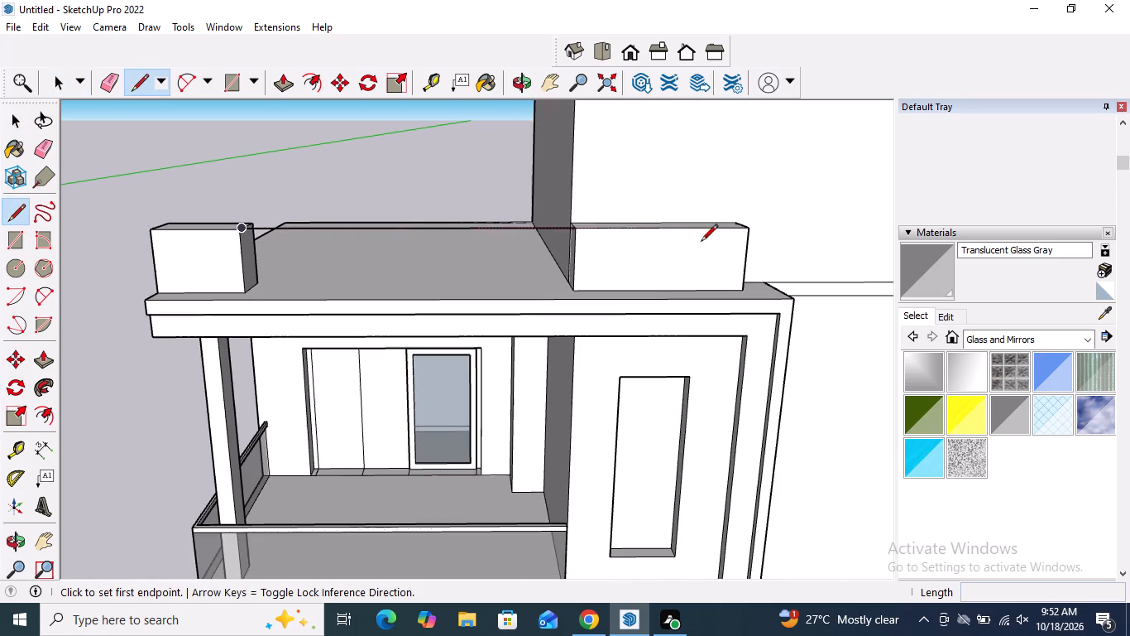
pyautogui.scroll(6, 777, 246)
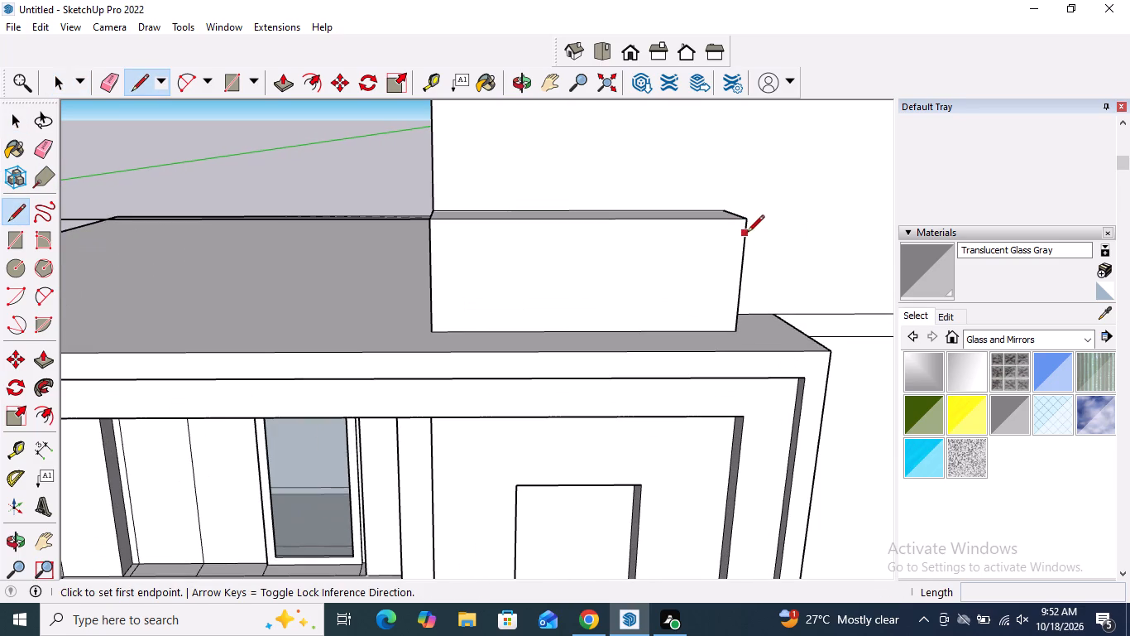
pyautogui.scroll(4, 742, 229)
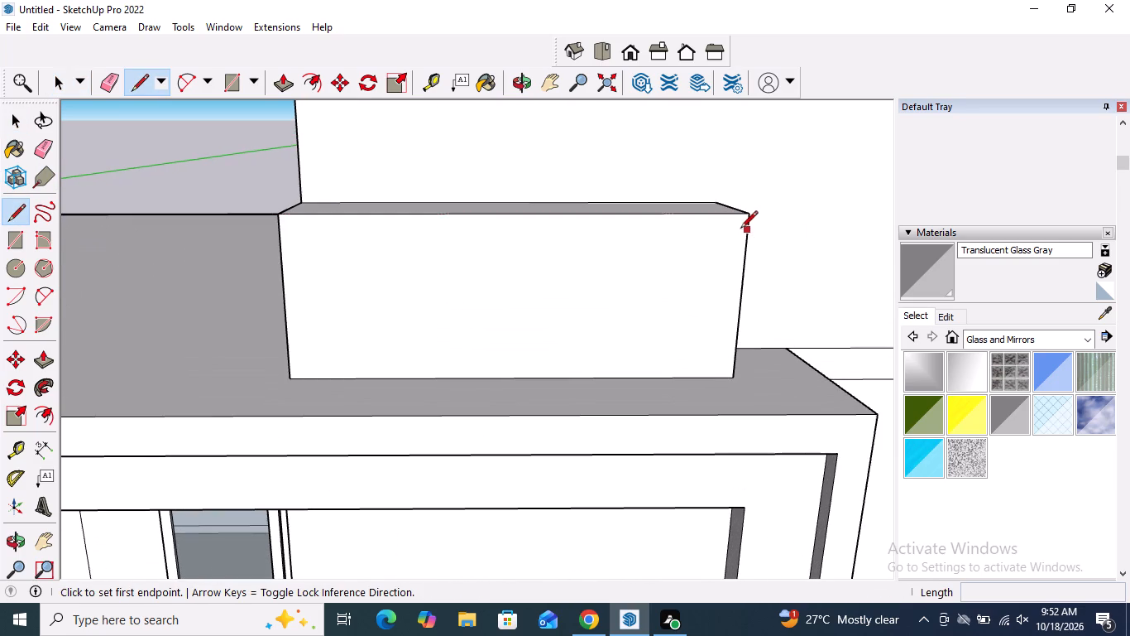
pyautogui.click(745, 224)
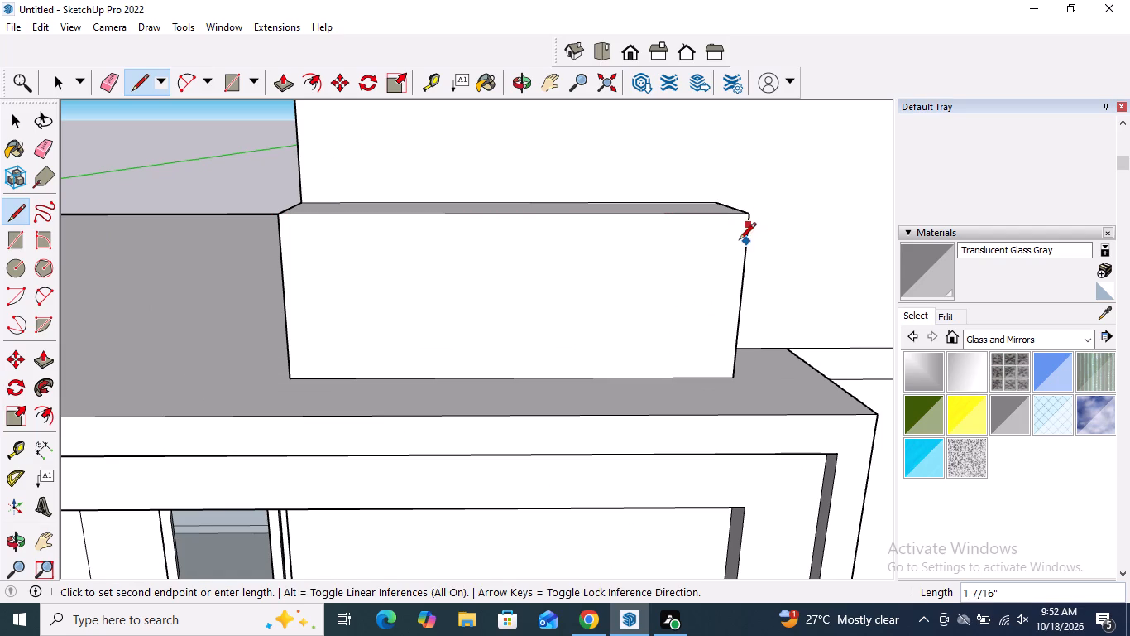
pyautogui.scroll(-9, 739, 241)
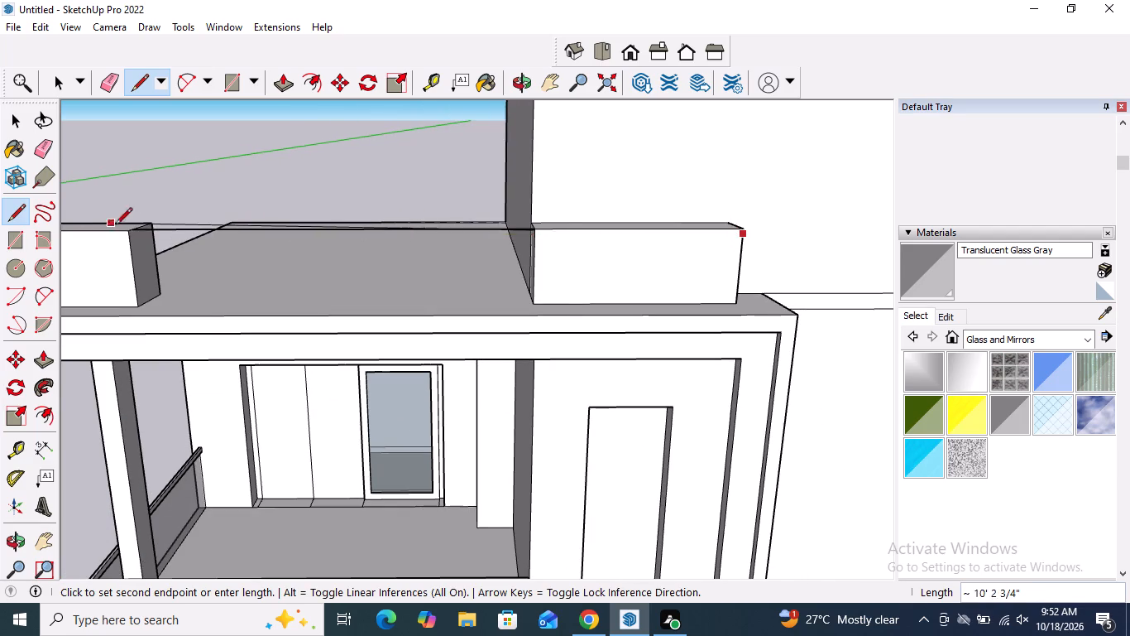
pyautogui.scroll(13, 130, 230)
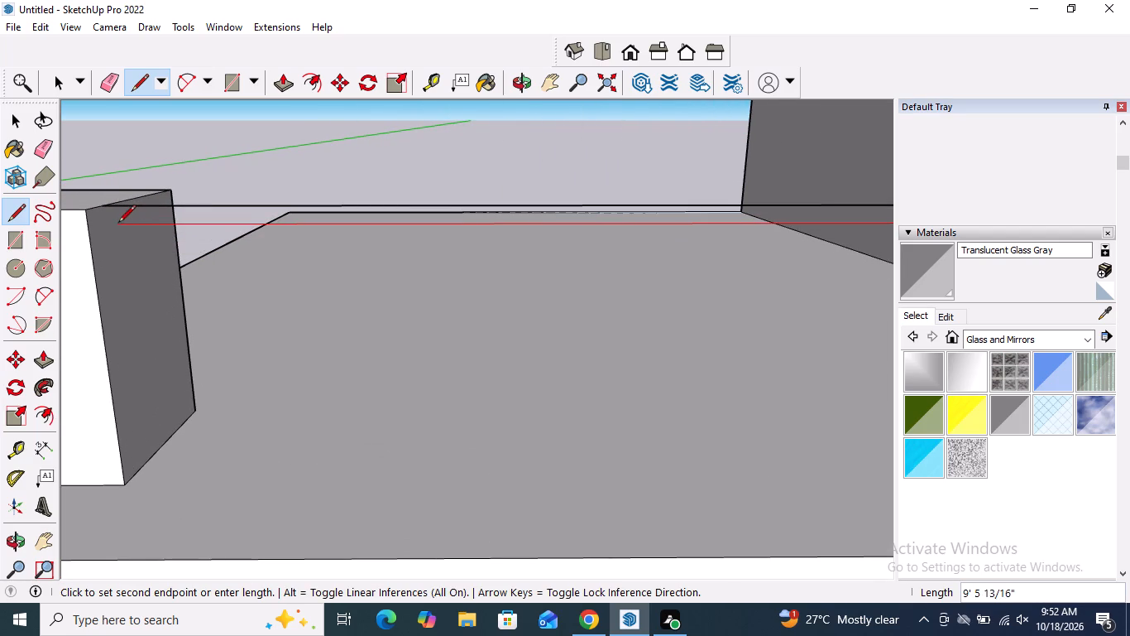
pyautogui.click(103, 228)
pyautogui.click(100, 211)
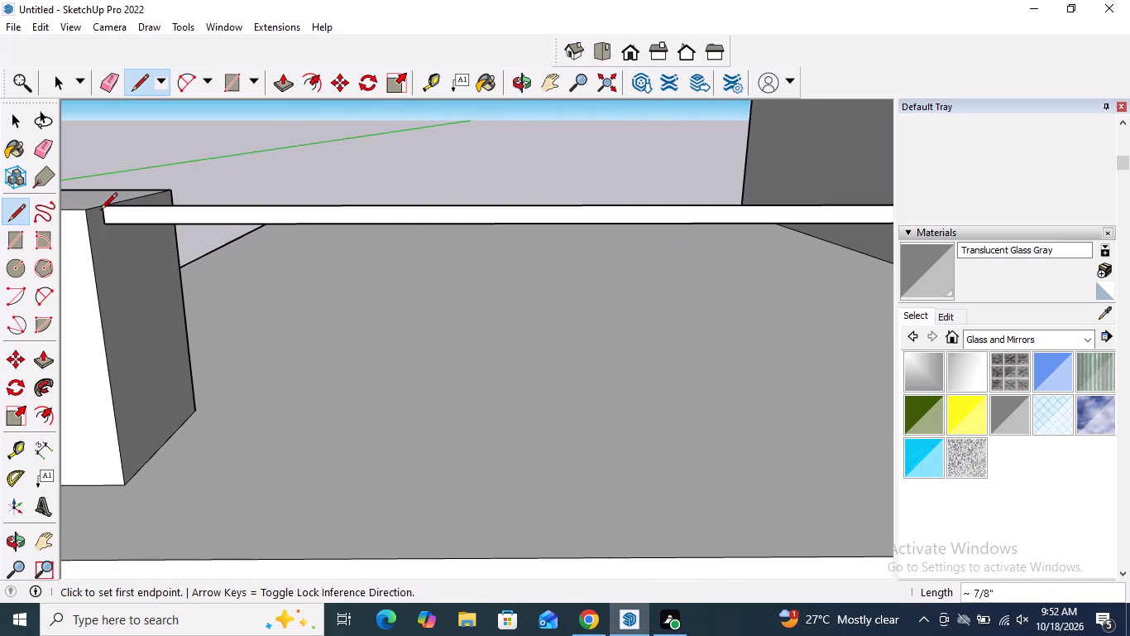
pyautogui.press('space')
pyautogui.scroll(-9, 197, 261)
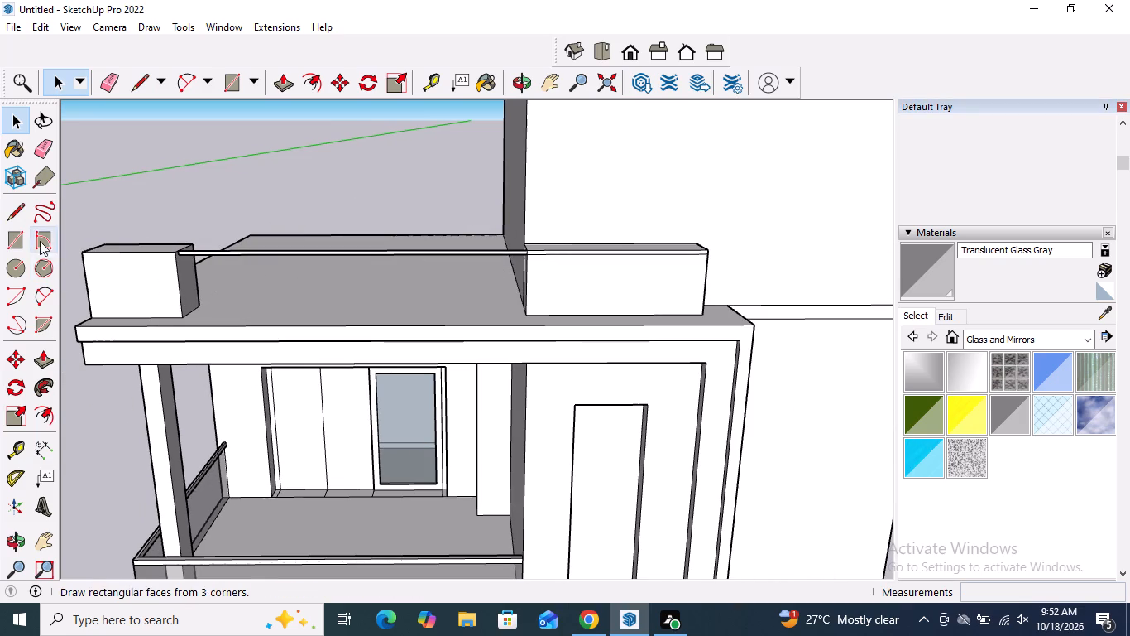
# Close the railing panel face below the rail strip with a vertical line down the corner block and a bottom line along the roof between the blocks.
pyautogui.click(12, 219)
pyautogui.scroll(3, 160, 258)
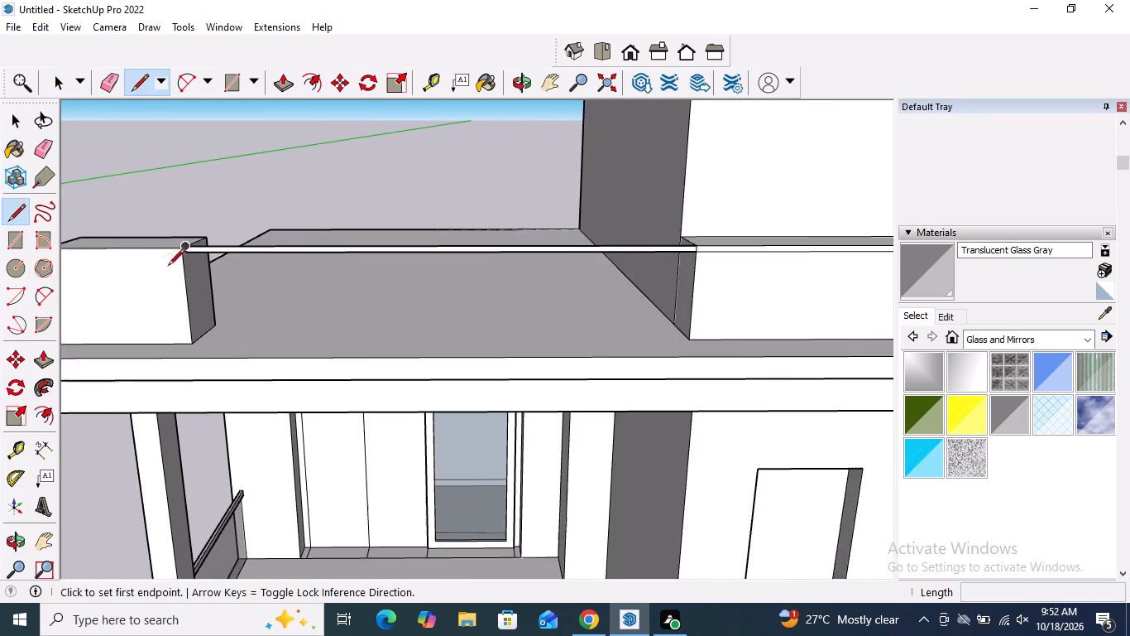
pyautogui.scroll(11, 168, 267)
pyautogui.click(162, 233)
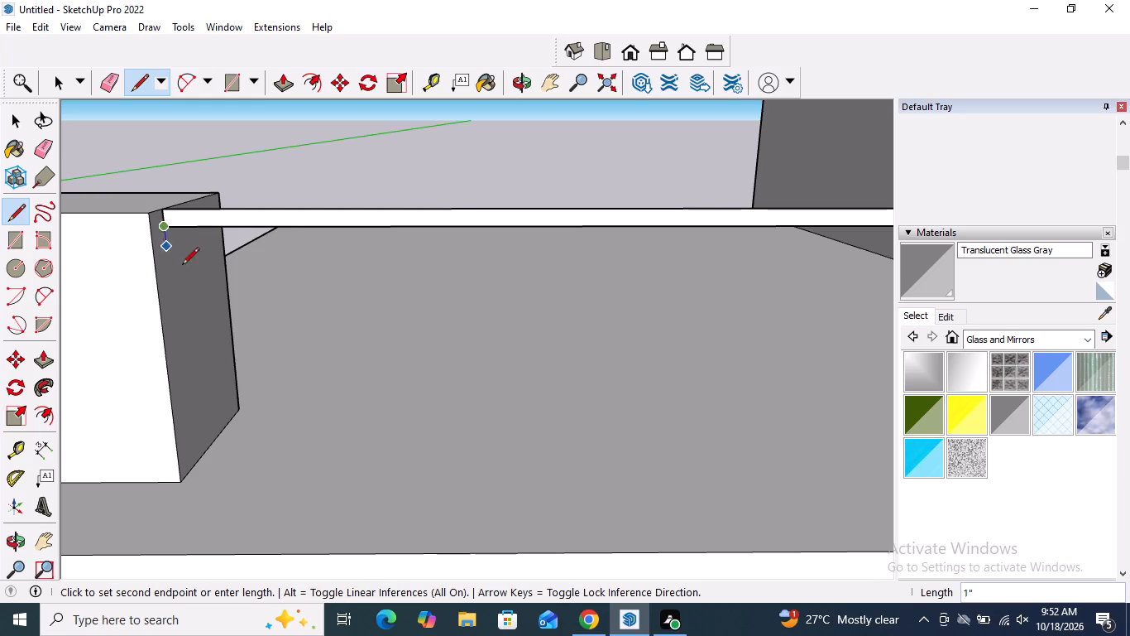
pyautogui.click(190, 466)
pyautogui.scroll(-6, 211, 465)
pyautogui.scroll(-6, 638, 452)
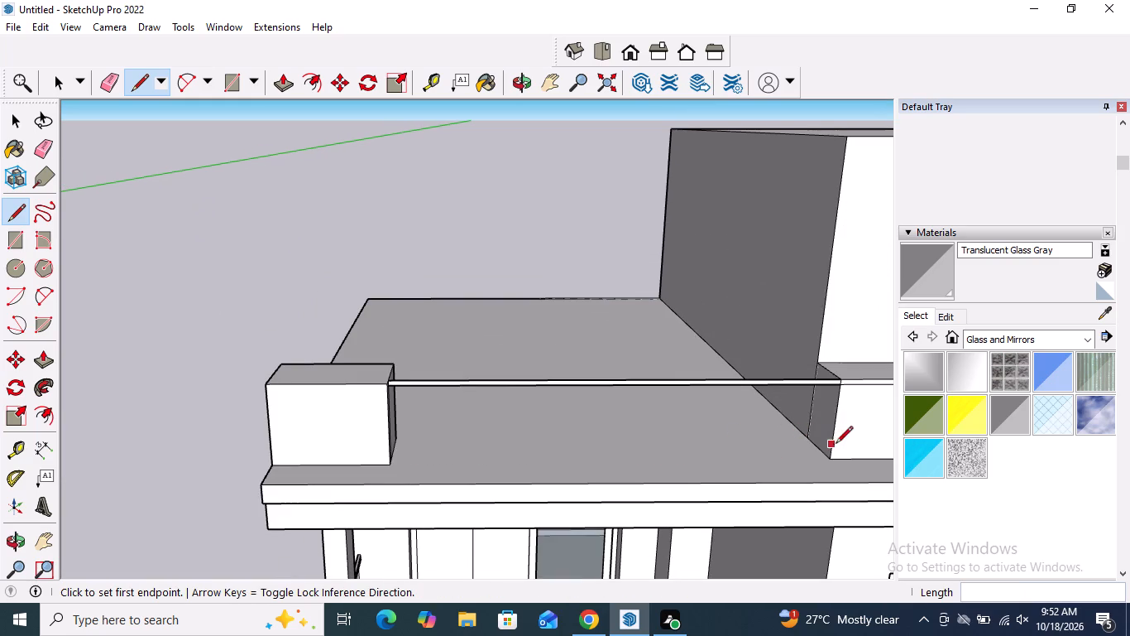
pyautogui.scroll(7, 829, 453)
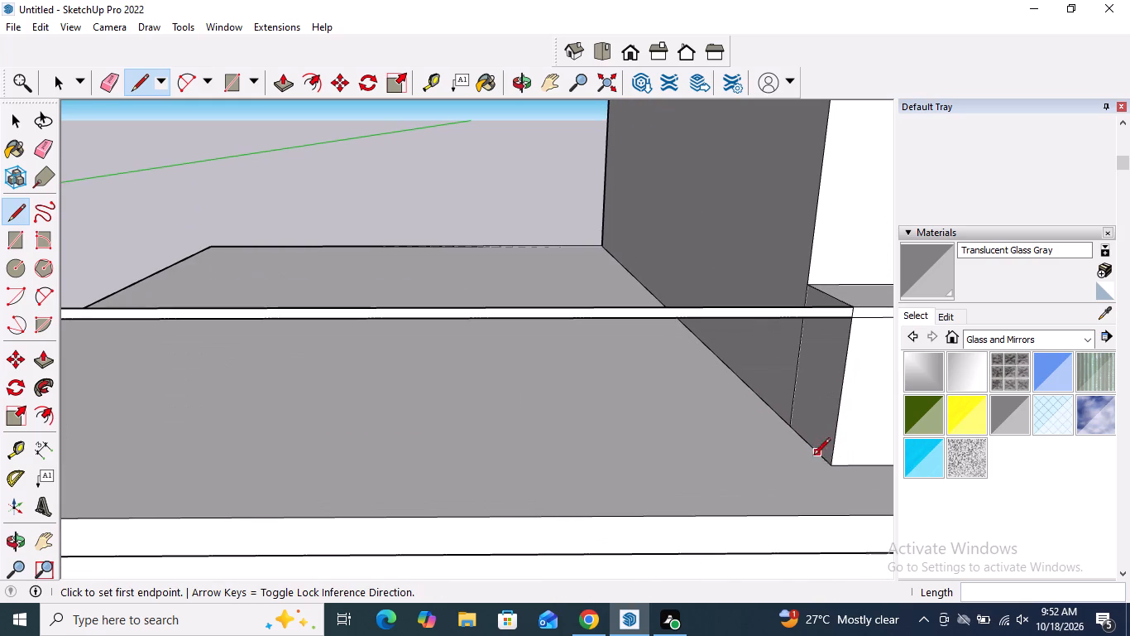
pyautogui.scroll(-6, 758, 457)
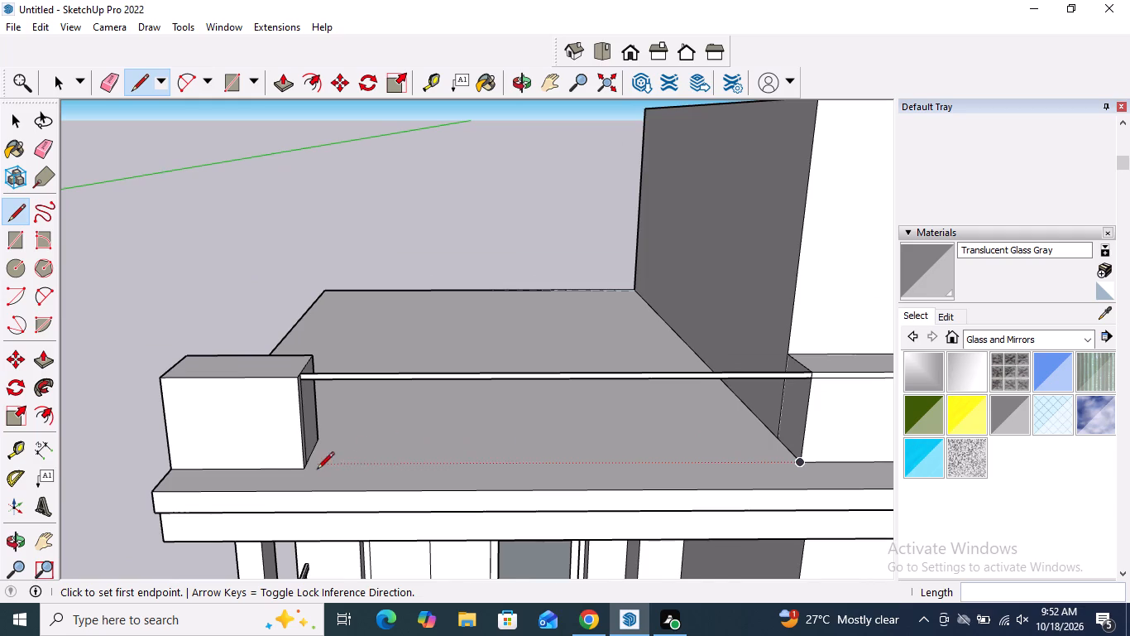
pyautogui.scroll(5, 317, 470)
pyautogui.click(299, 458)
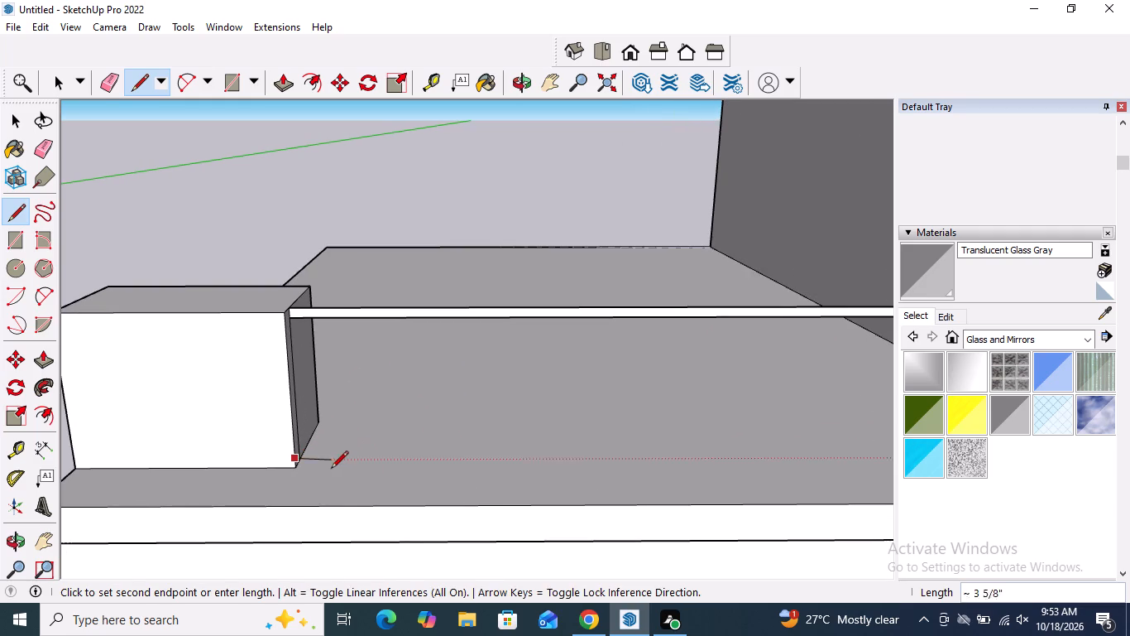
pyautogui.press('Escape')
pyautogui.scroll(3, 448, 458)
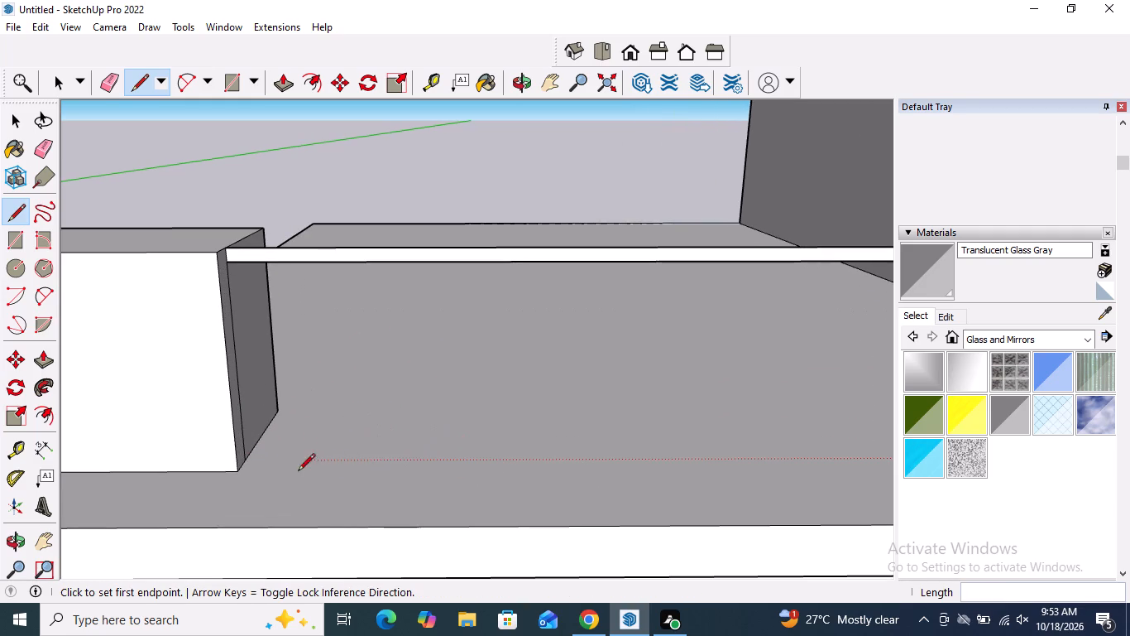
pyautogui.click(247, 461)
pyautogui.scroll(-11, 374, 453)
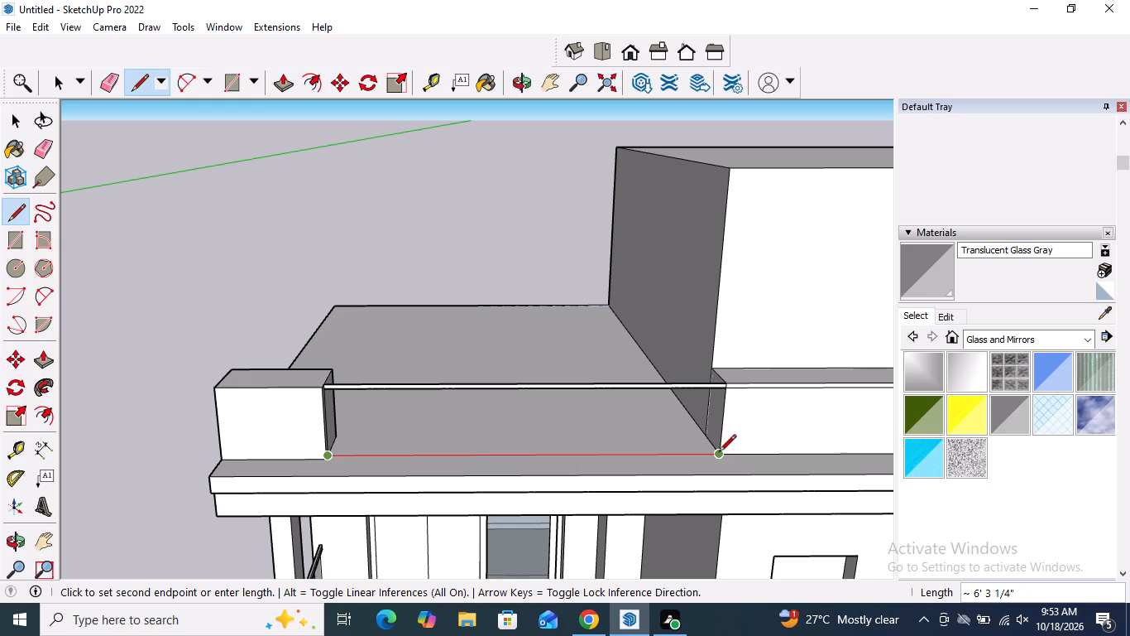
pyautogui.click(718, 456)
pyautogui.press('space')
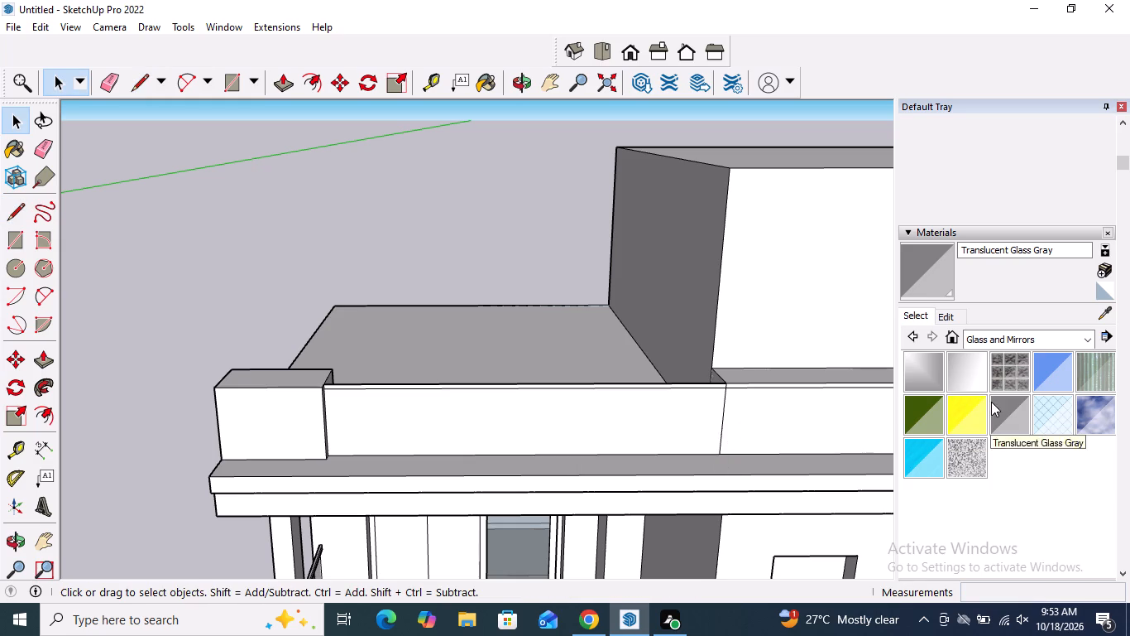
# Paint the terrace railing panel between the parapet blocks with Translucent Glass Gray.
pyautogui.click(1009, 410)
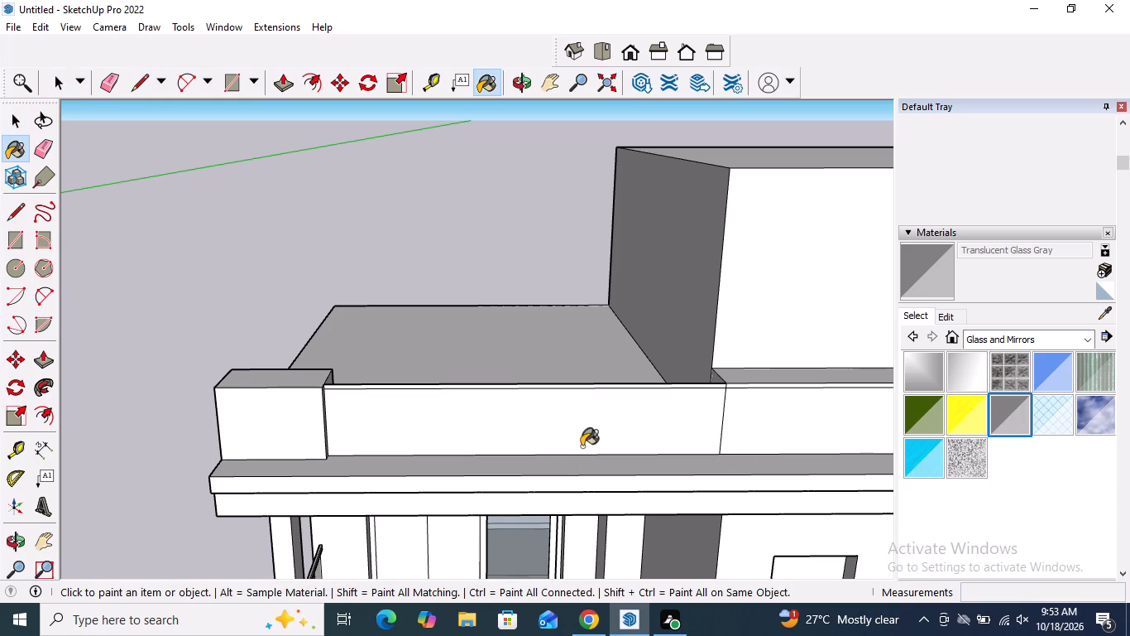
pyautogui.click(555, 426)
pyautogui.press('space')
# Pull the thin rail strip above the glass panel 13/16" toward the terrace as a handrail.
pyautogui.moveTo(430, 412); pyautogui.dragTo(613, 445, button='middle')
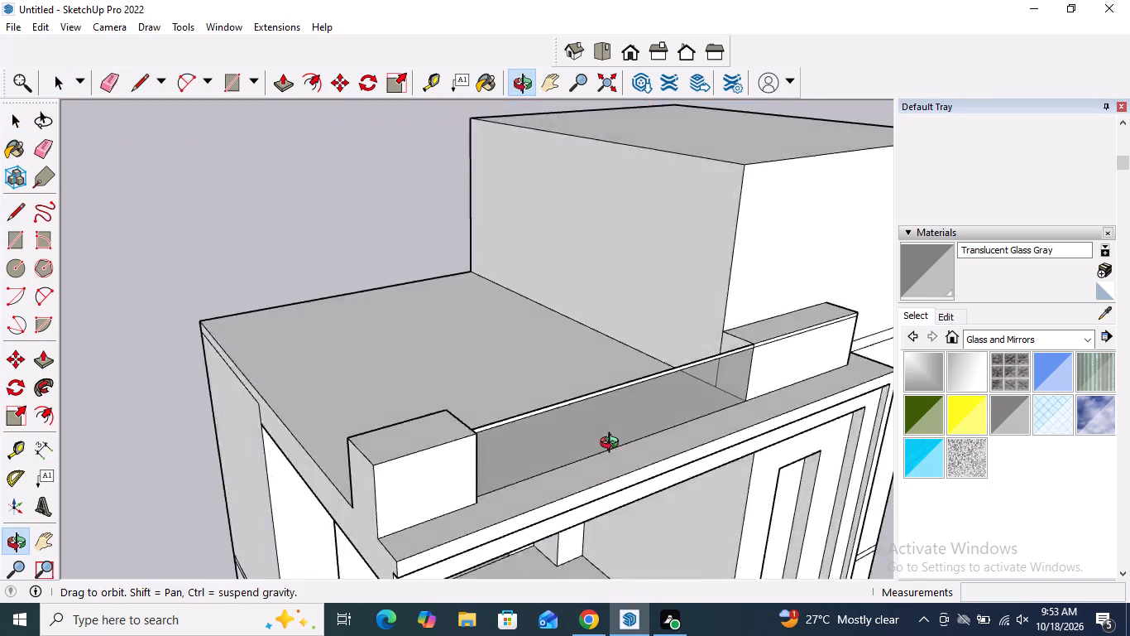
pyautogui.moveTo(613, 445); pyautogui.dragTo(1078, 460, button='middle')
pyautogui.scroll(15, 523, 276)
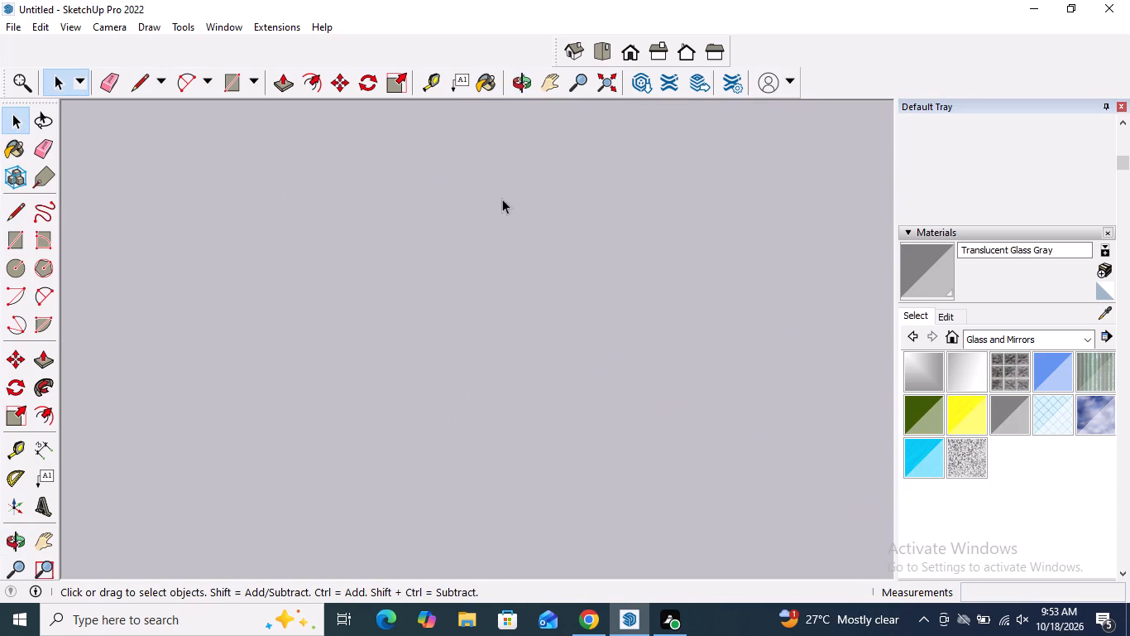
pyautogui.scroll(-9, 502, 199)
pyautogui.scroll(4, 555, 272)
pyautogui.scroll(-6, 524, 296)
pyautogui.scroll(16, 492, 347)
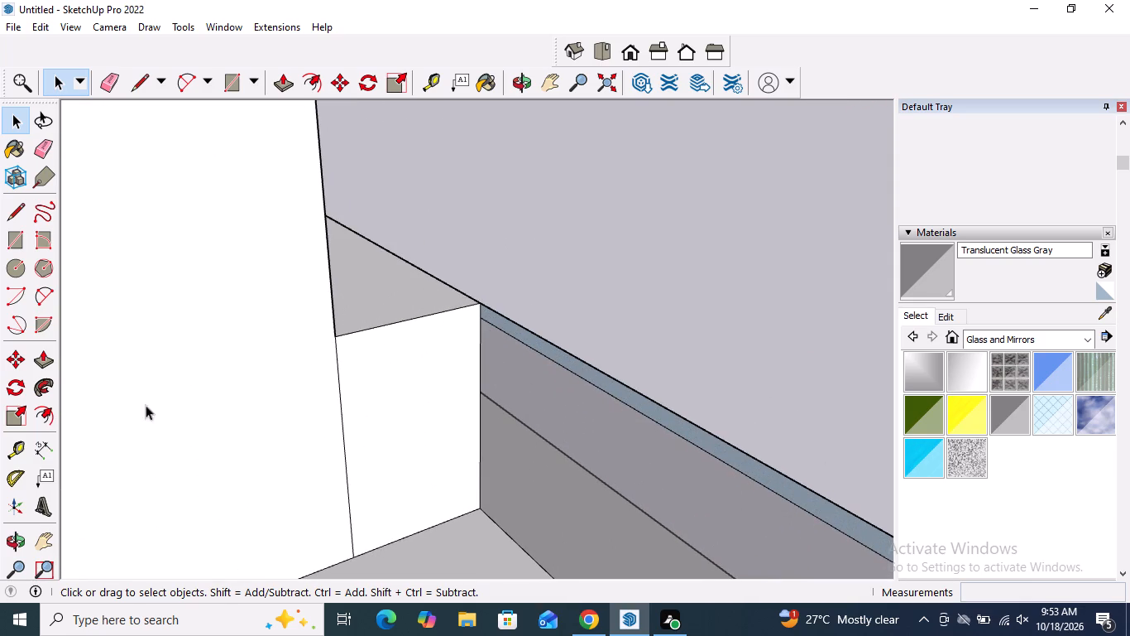
pyautogui.click(35, 359)
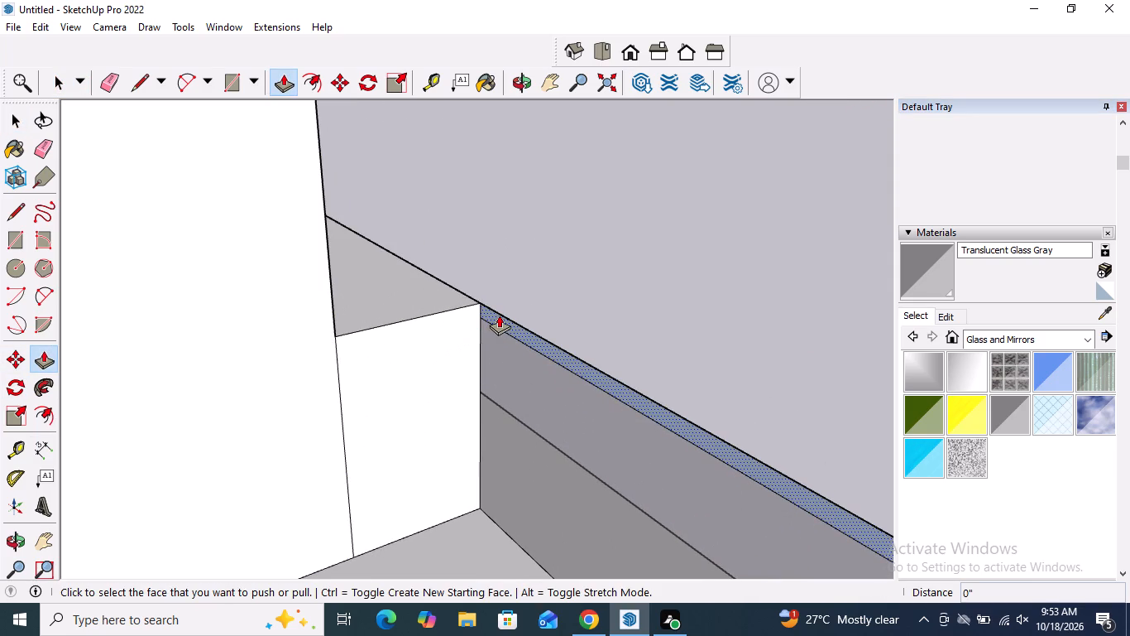
pyautogui.click(499, 315)
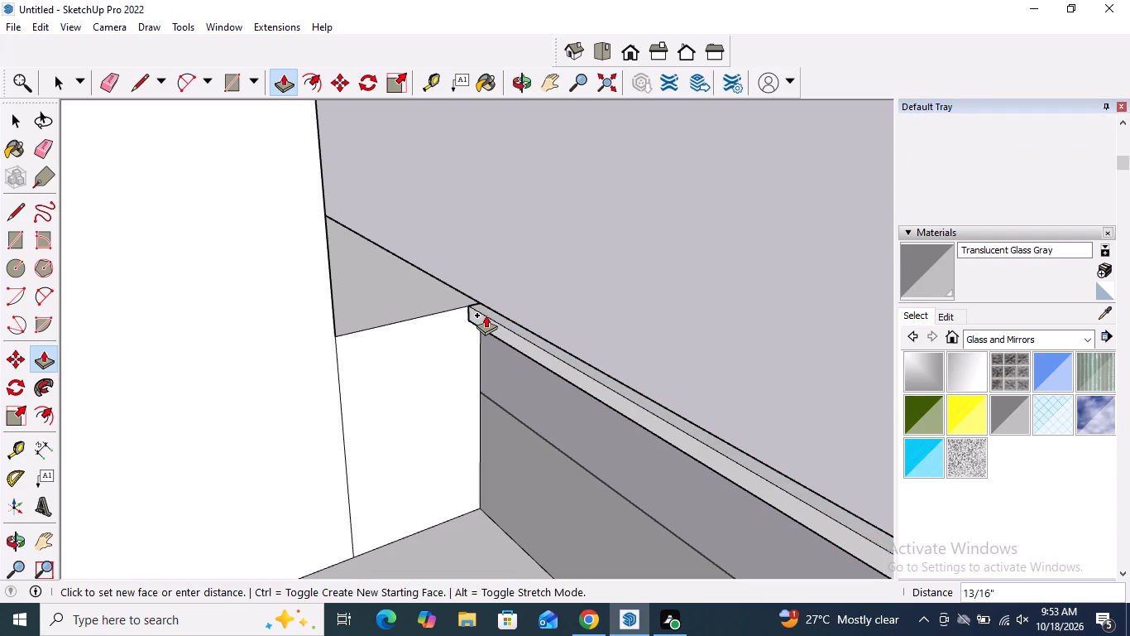
pyautogui.click(486, 315)
pyautogui.press('space')
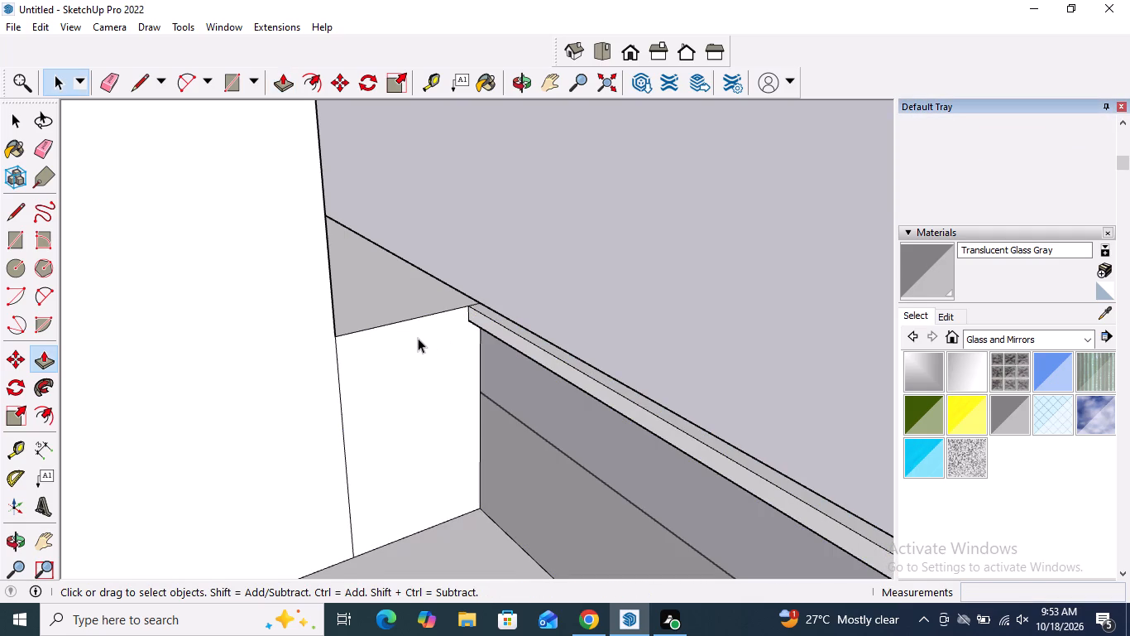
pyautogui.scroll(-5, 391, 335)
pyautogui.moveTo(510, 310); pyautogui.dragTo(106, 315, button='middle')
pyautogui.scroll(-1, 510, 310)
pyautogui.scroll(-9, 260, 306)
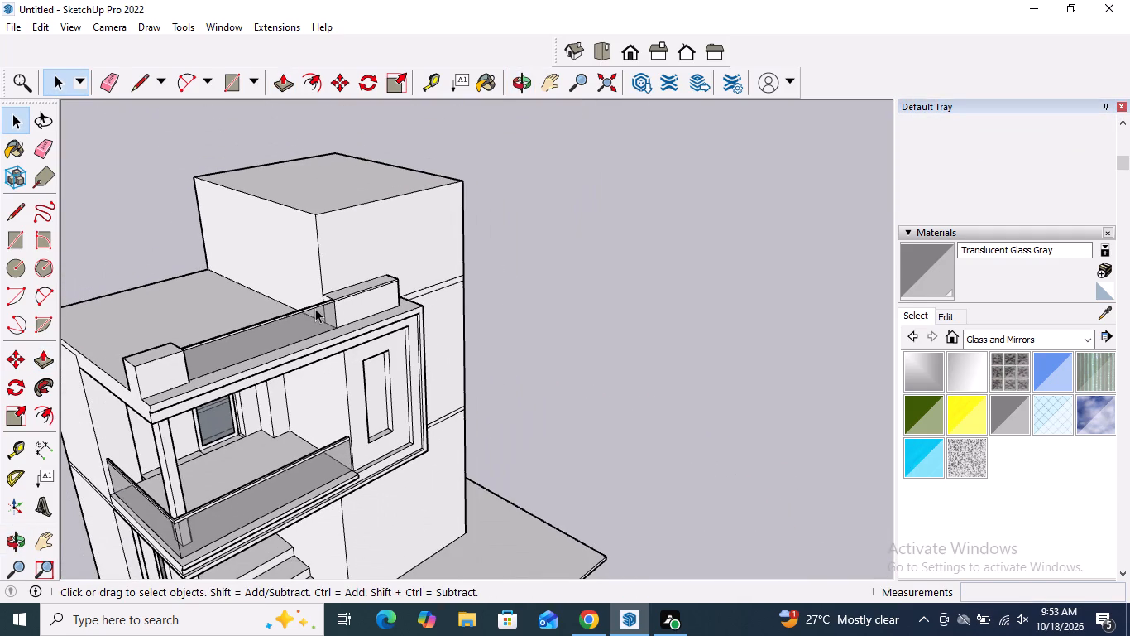
# Examine the whole building from the front and side, including the terrace railing, projecting frame and plain wall beside it.
pyautogui.moveTo(309, 309); pyautogui.dragTo(159, 234, button='middle')
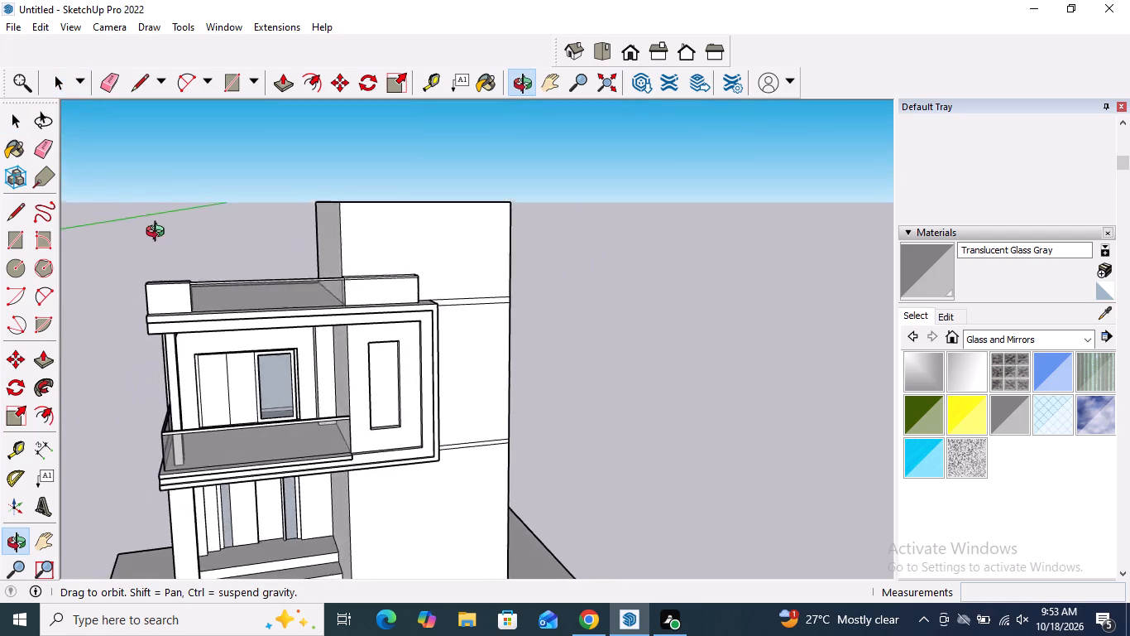
pyautogui.moveTo(159, 234); pyautogui.dragTo(148, 179, button='middle')
pyautogui.scroll(-2, 268, 306)
pyautogui.moveTo(405, 340); pyautogui.dragTo(277, 316, button='middle')
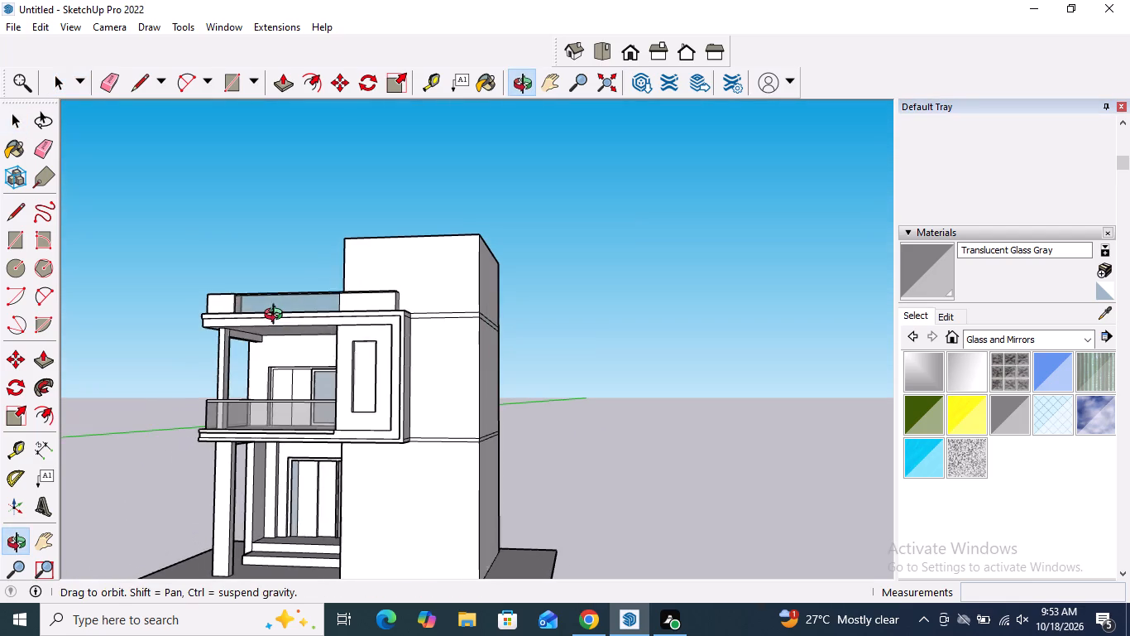
pyautogui.moveTo(277, 316); pyautogui.dragTo(275, 316, button='middle')
pyautogui.scroll(-2, 413, 379)
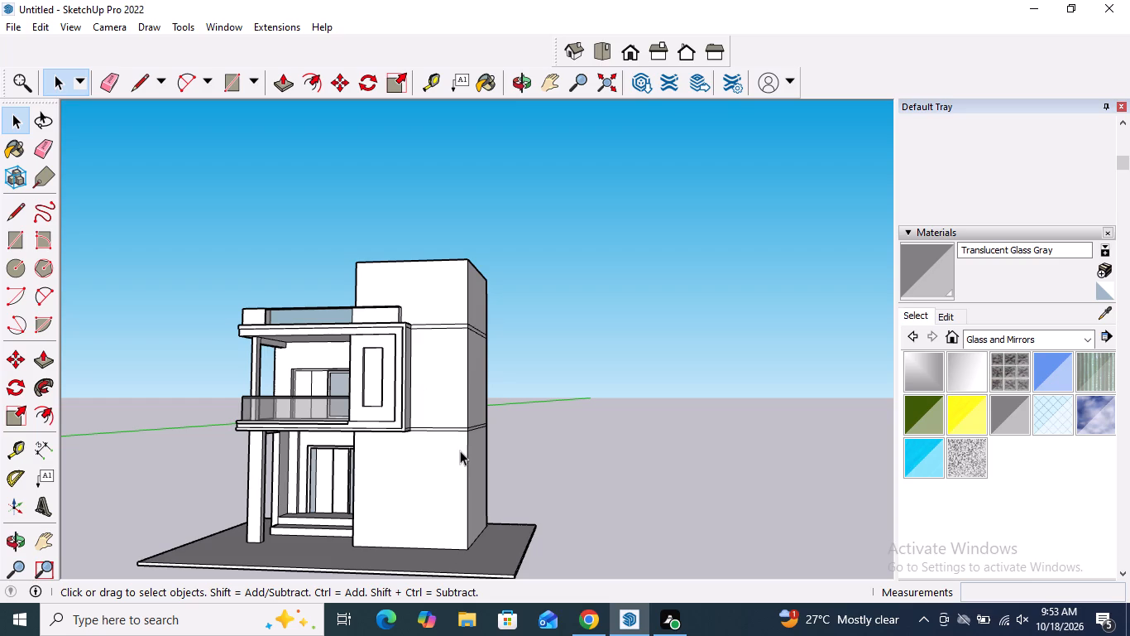
pyautogui.scroll(-5, 432, 412)
pyautogui.moveTo(420, 426); pyautogui.dragTo(491, 438, button='middle')
pyautogui.scroll(5, 448, 435)
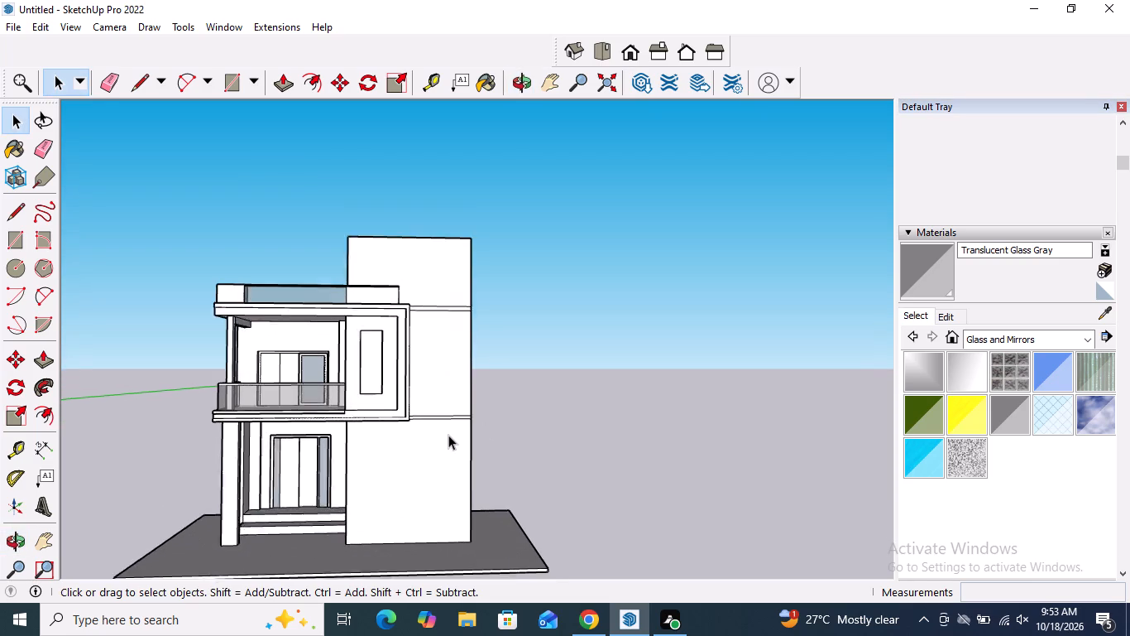
pyautogui.scroll(1, 448, 435)
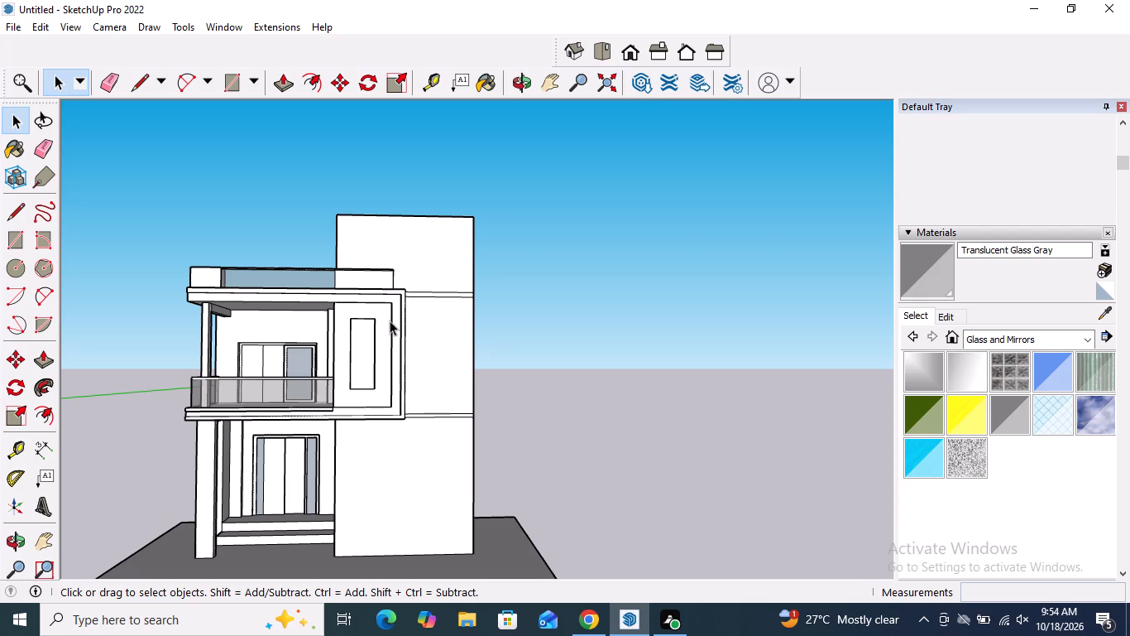
pyautogui.scroll(-1, 393, 351)
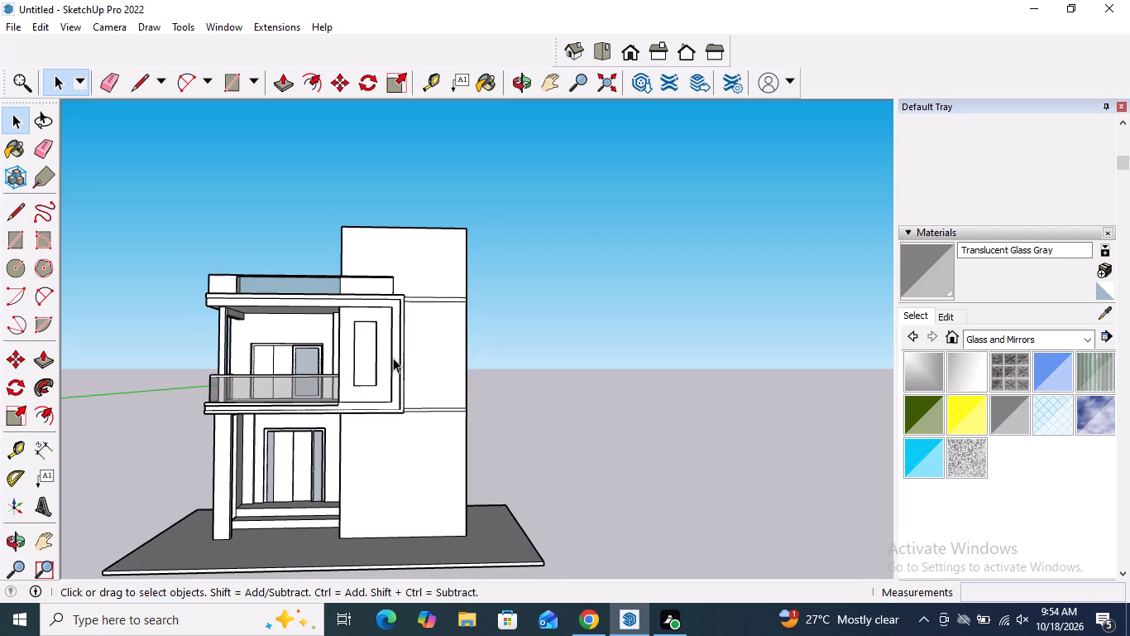
# Erase the two lower floor lines on the front wall beside the projecting frame and the matching leftover edge on the frame's side.
pyautogui.click(33, 152)
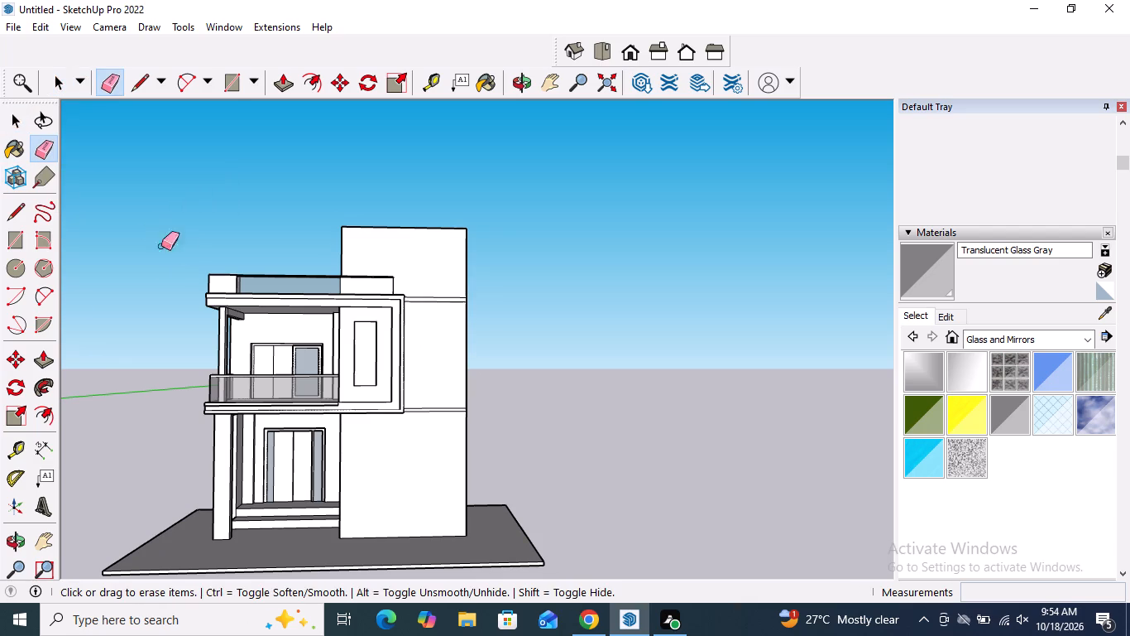
pyautogui.scroll(17, 403, 402)
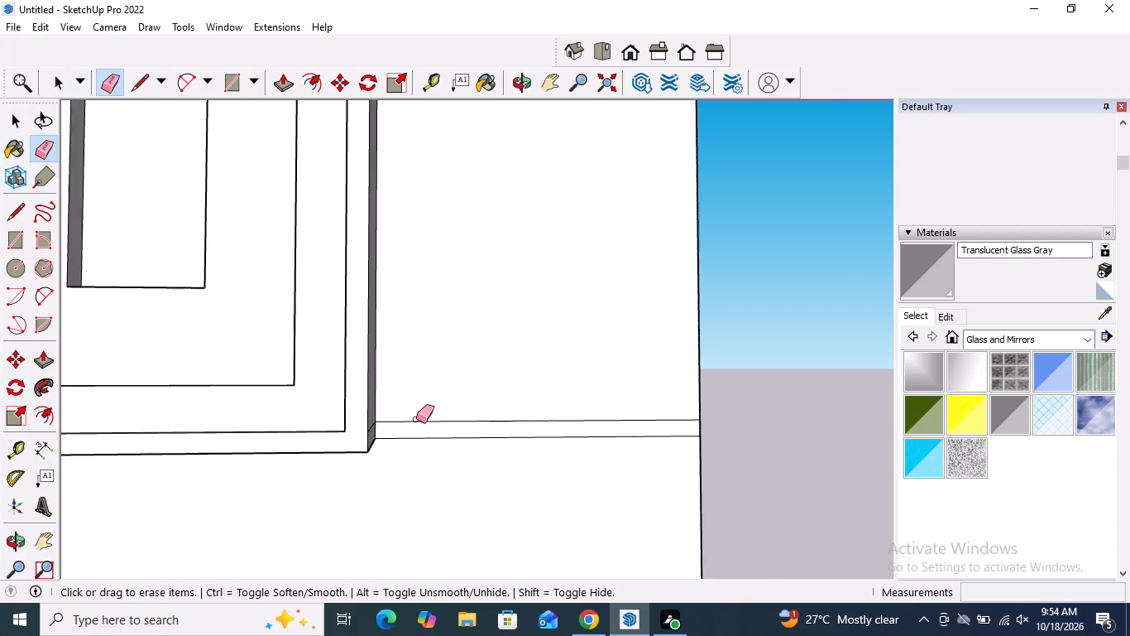
pyautogui.scroll(4, 416, 419)
pyautogui.click(419, 423)
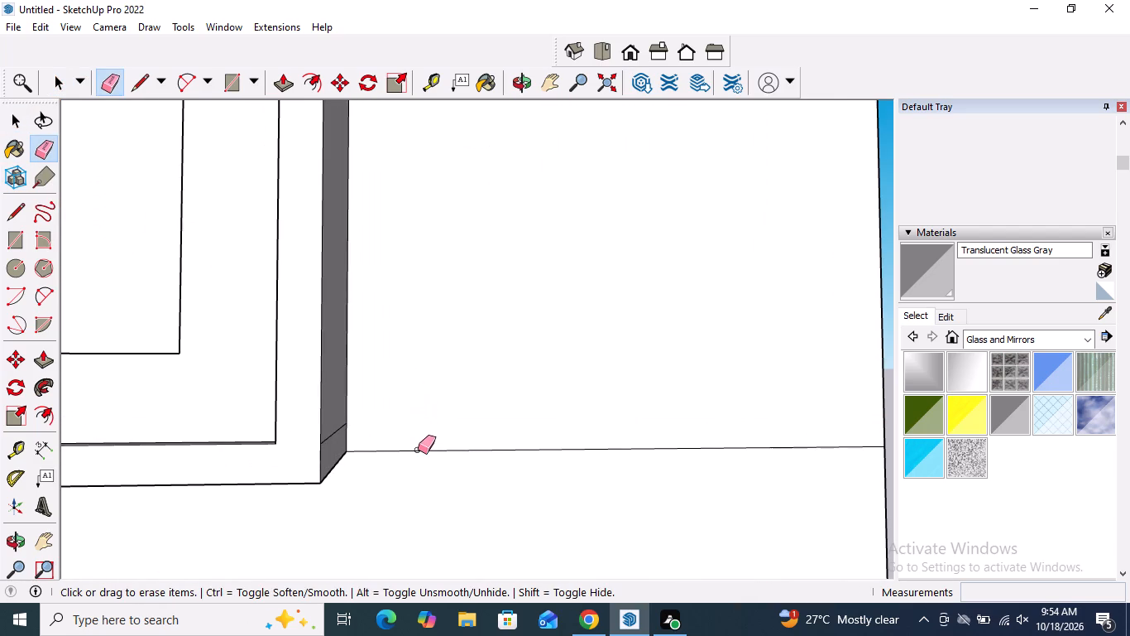
pyautogui.click(418, 451)
pyautogui.click(328, 438)
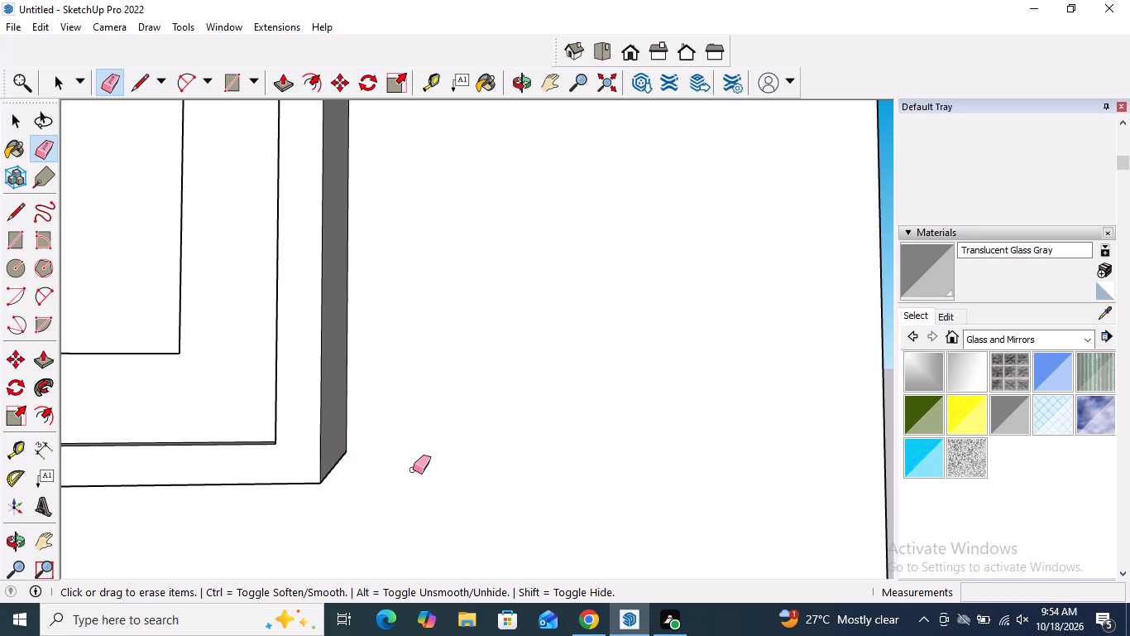
# Erase the two upper floor lines on the front wall beside the projecting frame's top and the leftover edge on its side face.
pyautogui.scroll(-12, 406, 478)
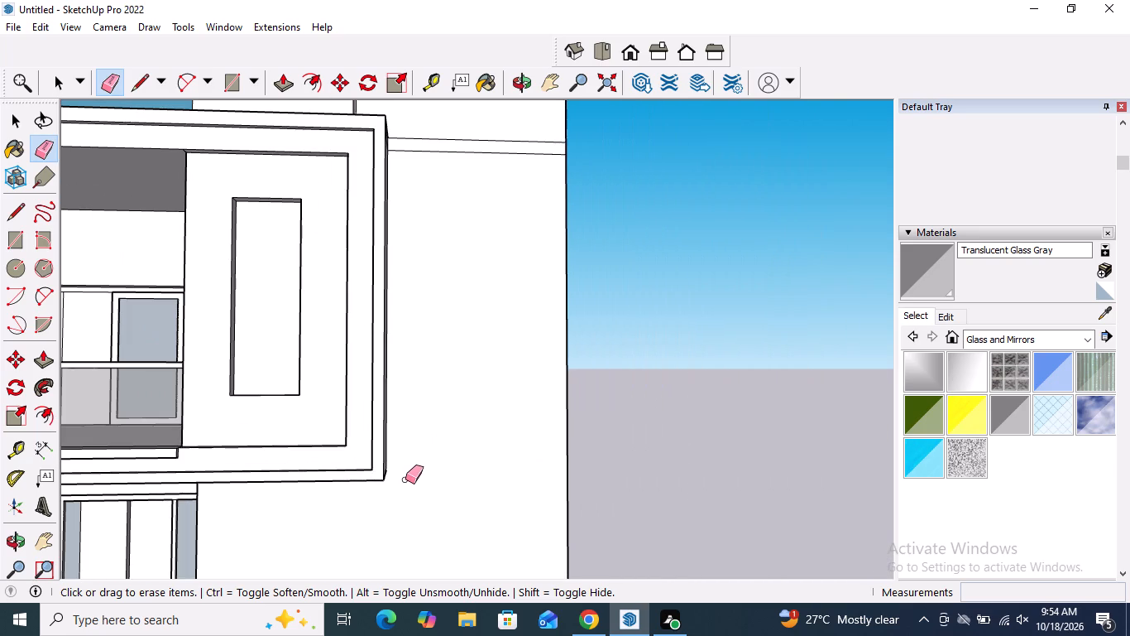
pyautogui.scroll(-3, 405, 479)
pyautogui.moveTo(486, 311); pyautogui.dragTo(352, 358, button='middle')
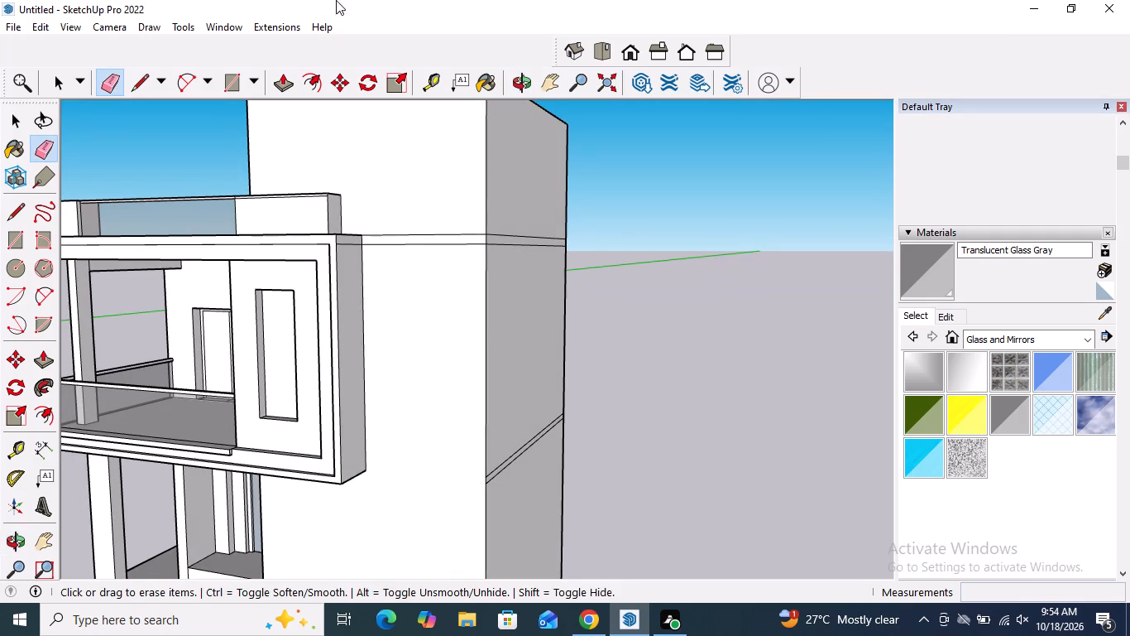
pyautogui.scroll(16, 358, 236)
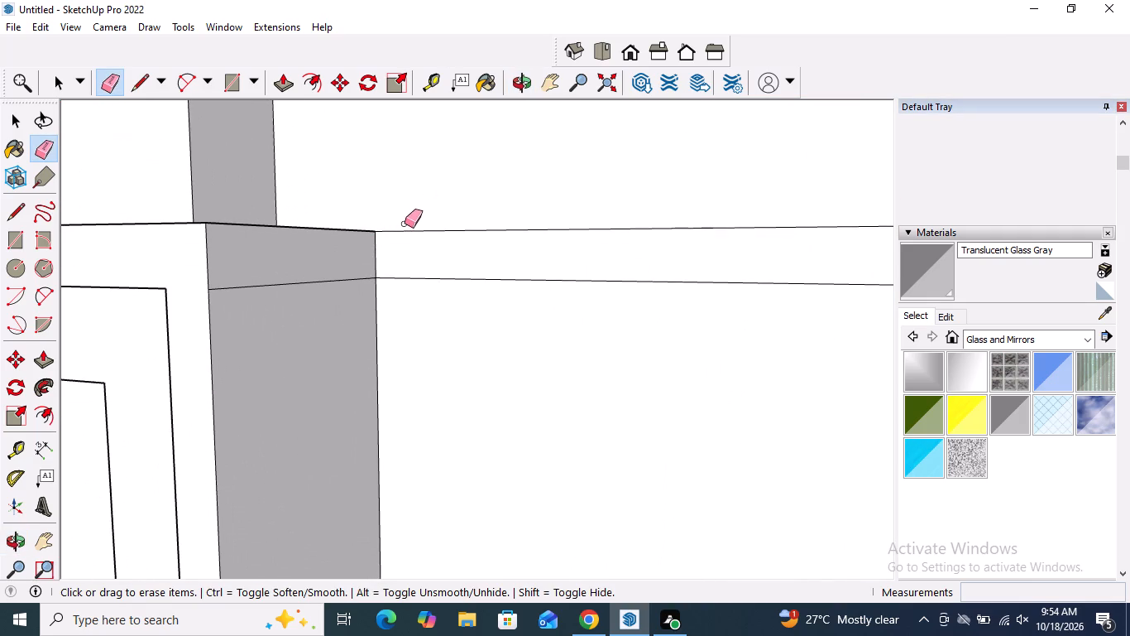
pyautogui.click(405, 230)
pyautogui.click(424, 278)
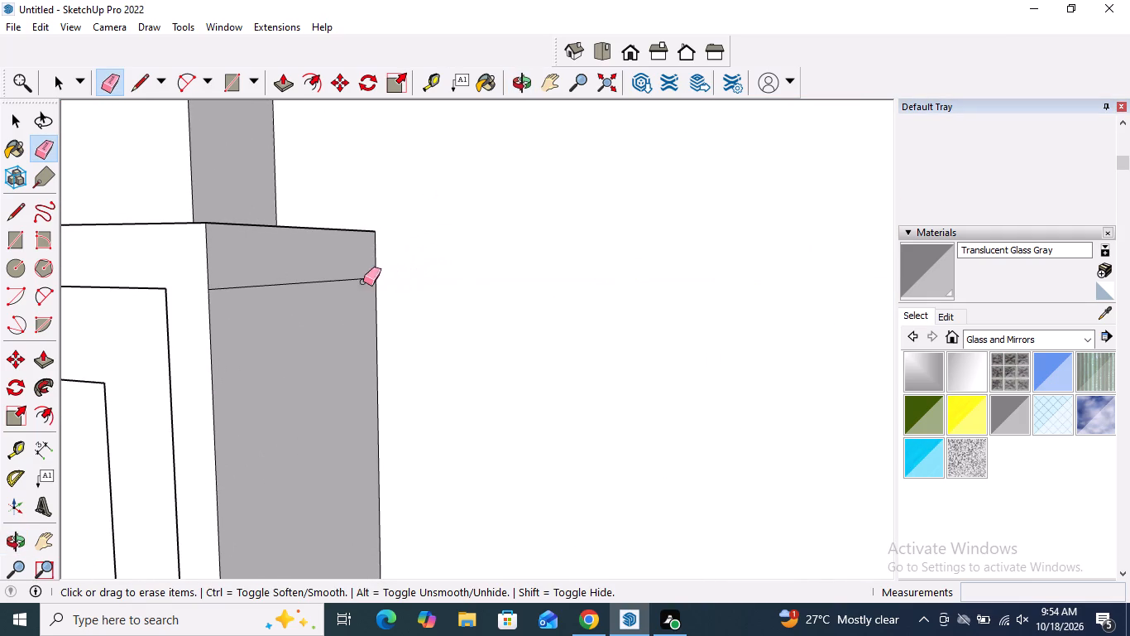
pyautogui.click(338, 279)
pyautogui.scroll(-17, 382, 271)
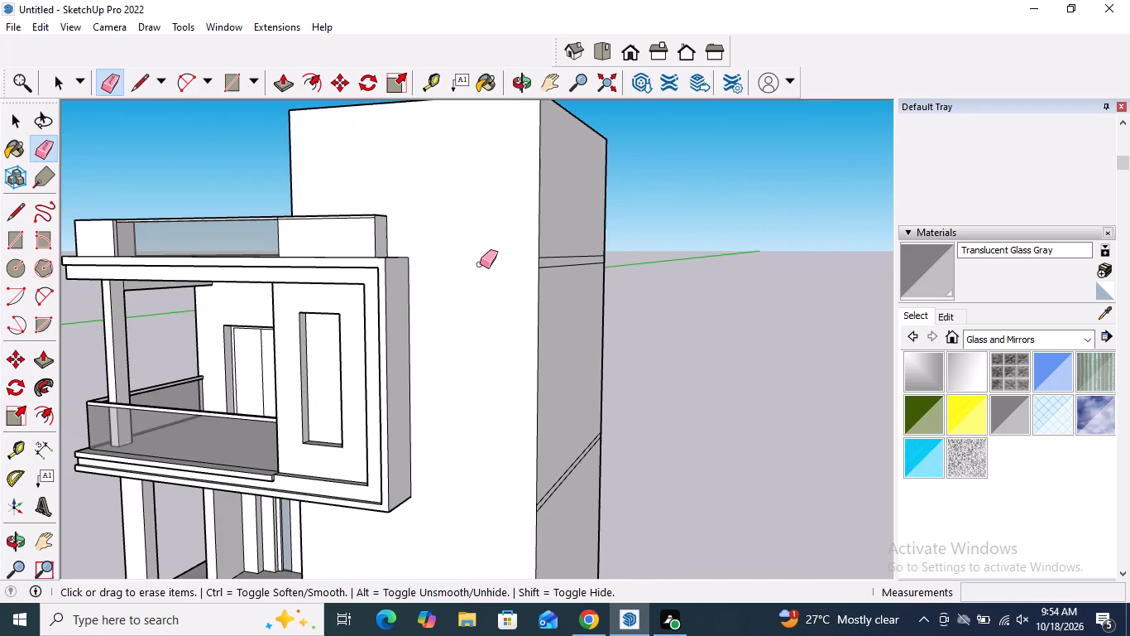
pyautogui.press('space')
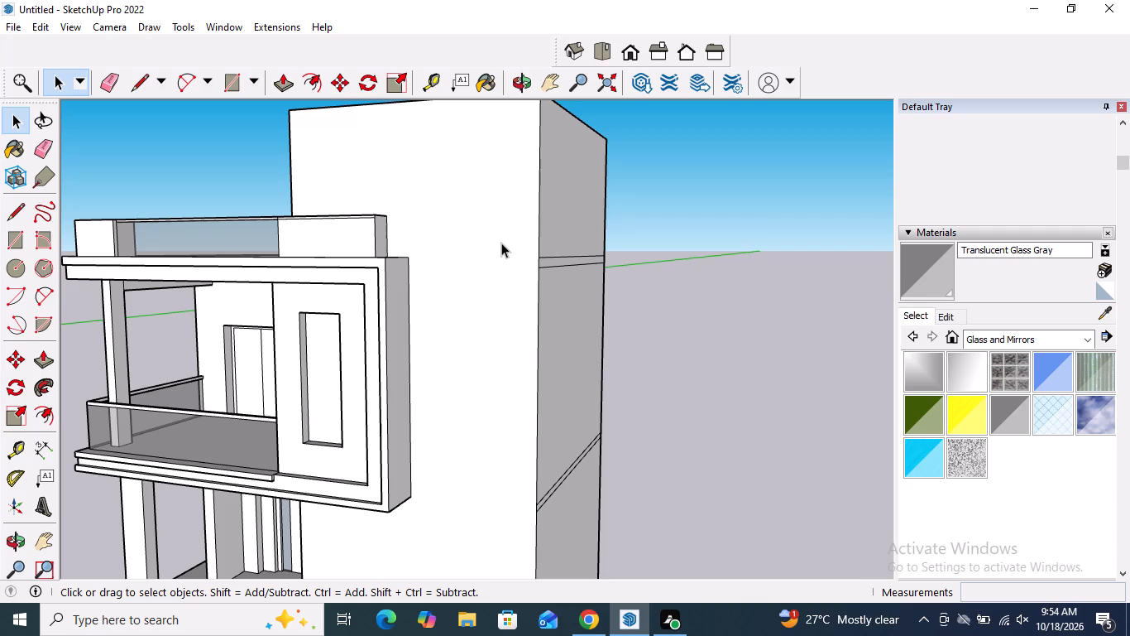
pyautogui.press('Escape')
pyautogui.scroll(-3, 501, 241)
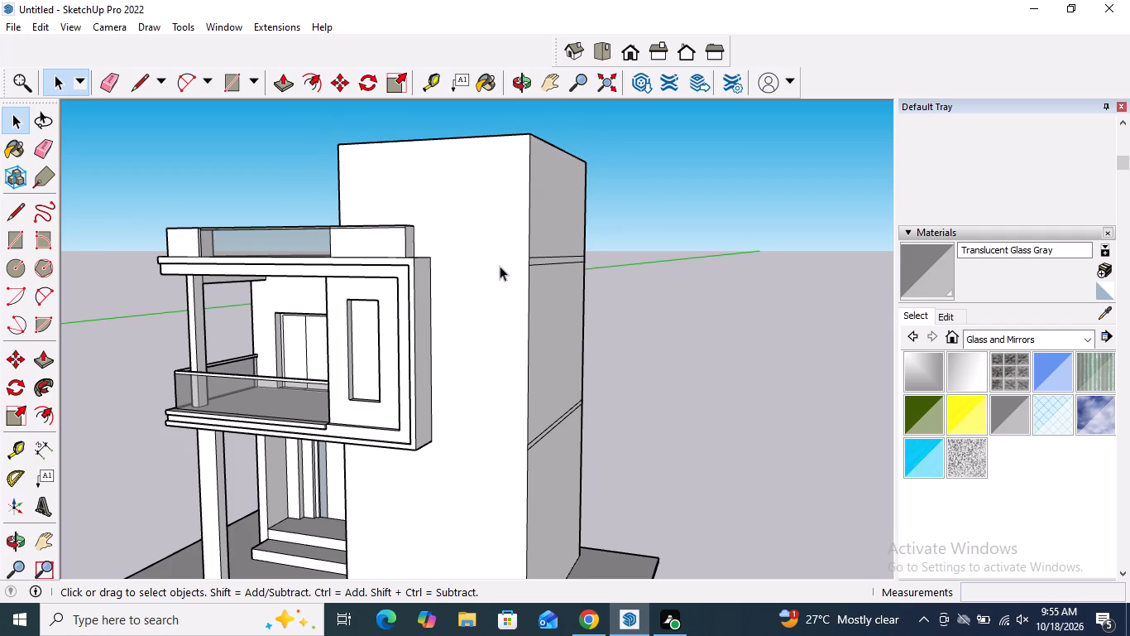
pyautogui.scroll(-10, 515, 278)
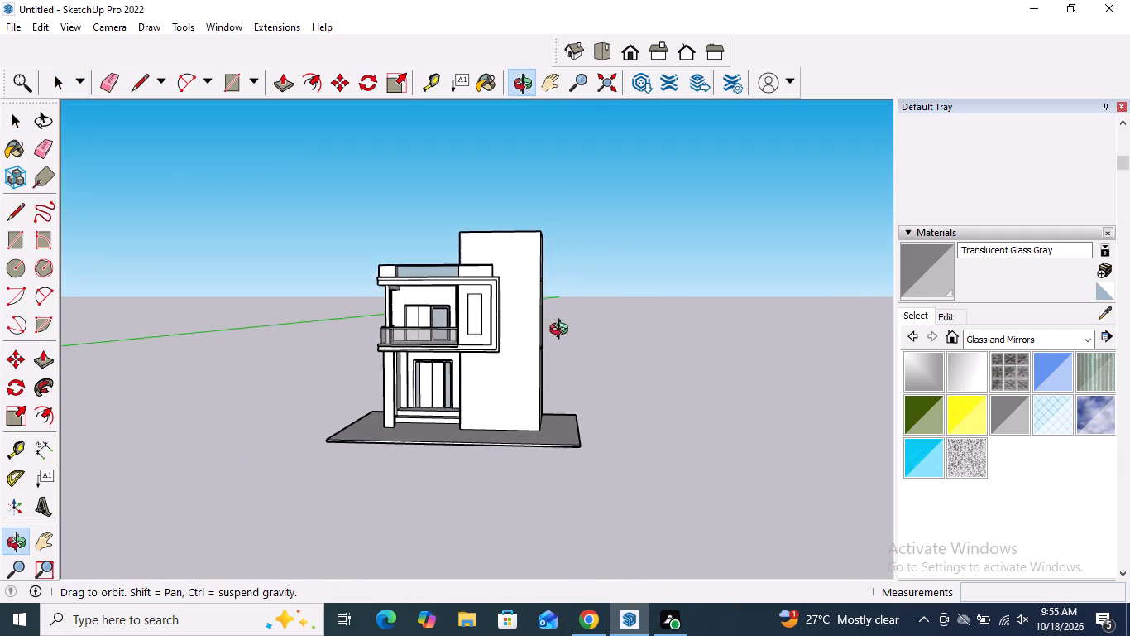
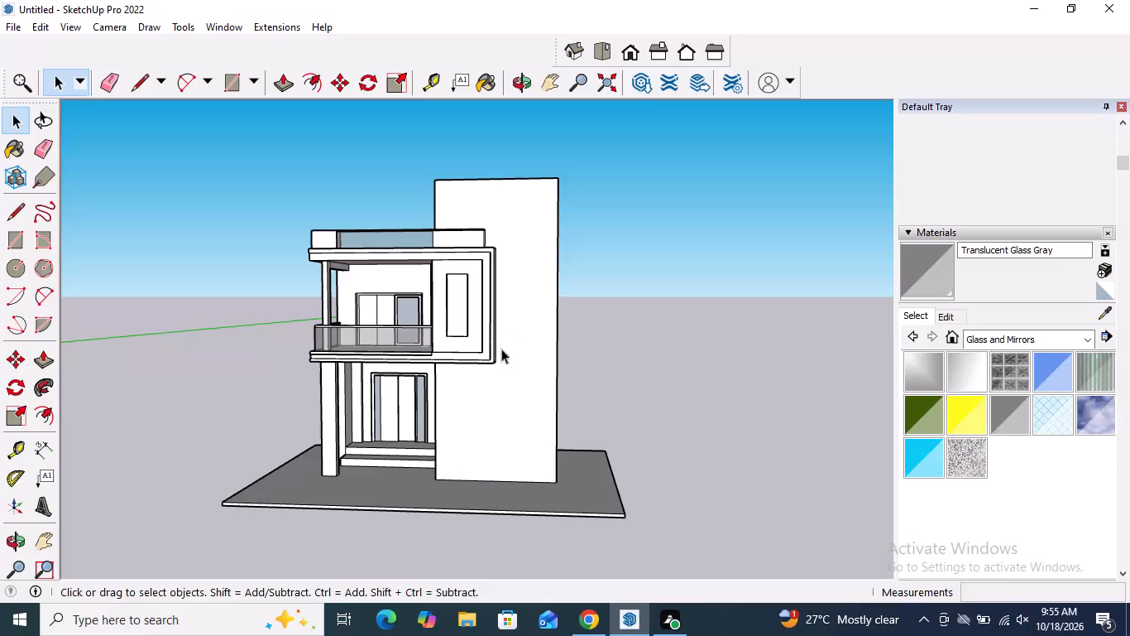
# Draw a vertical line about 19' 6" long from base to top on the tall front wall, near its outer corner.
pyautogui.click(5, 213)
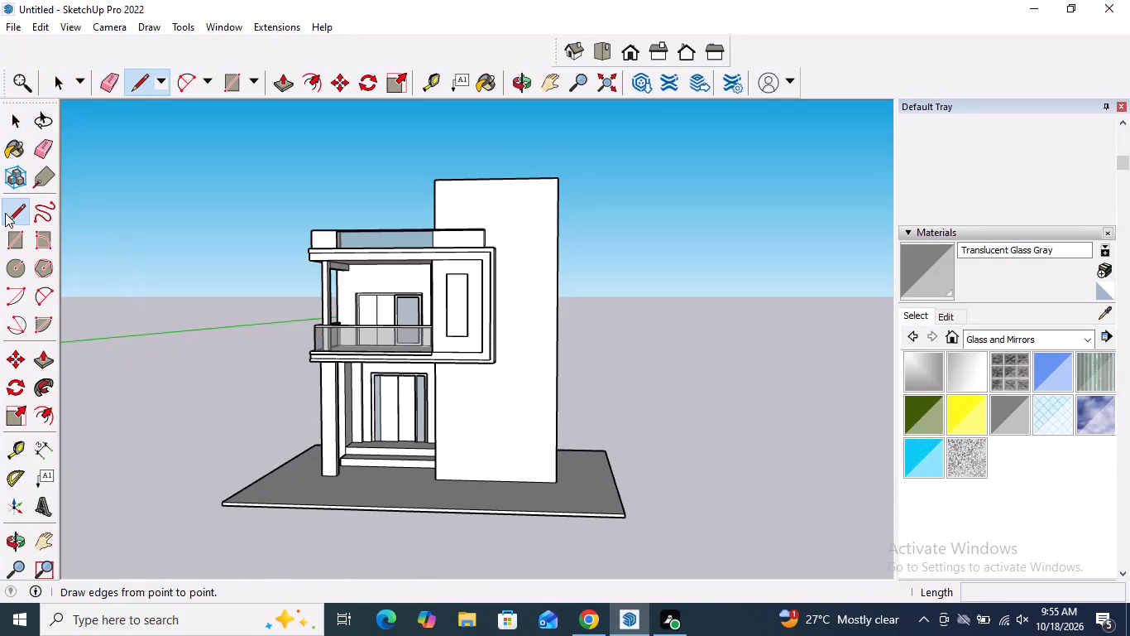
pyautogui.scroll(4, 483, 221)
pyautogui.scroll(-2, 538, 329)
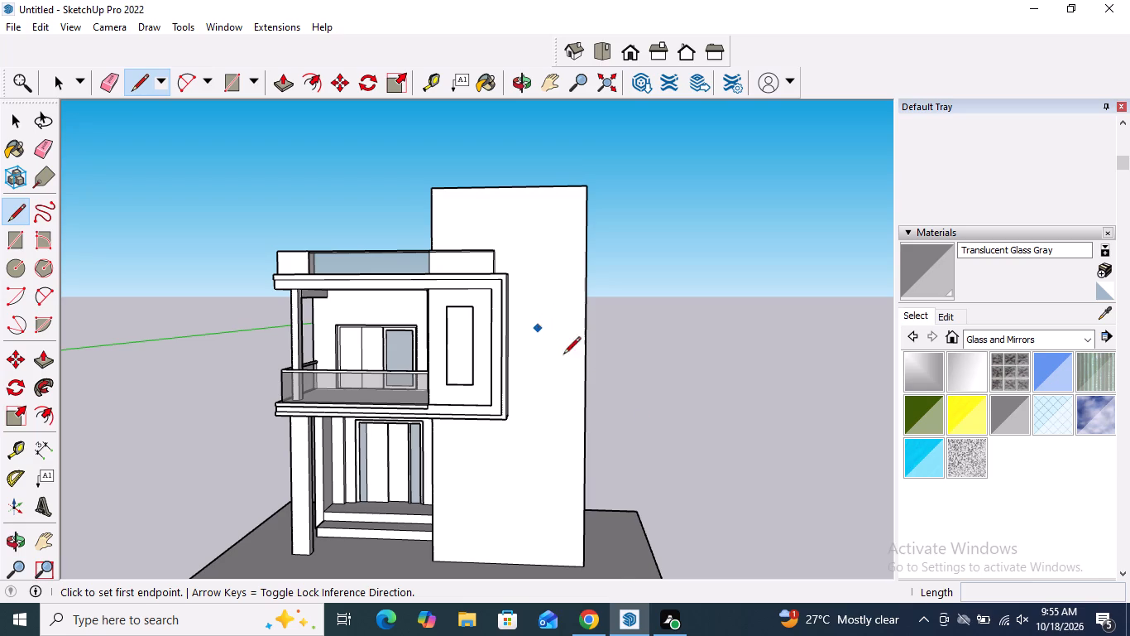
pyautogui.click(556, 566)
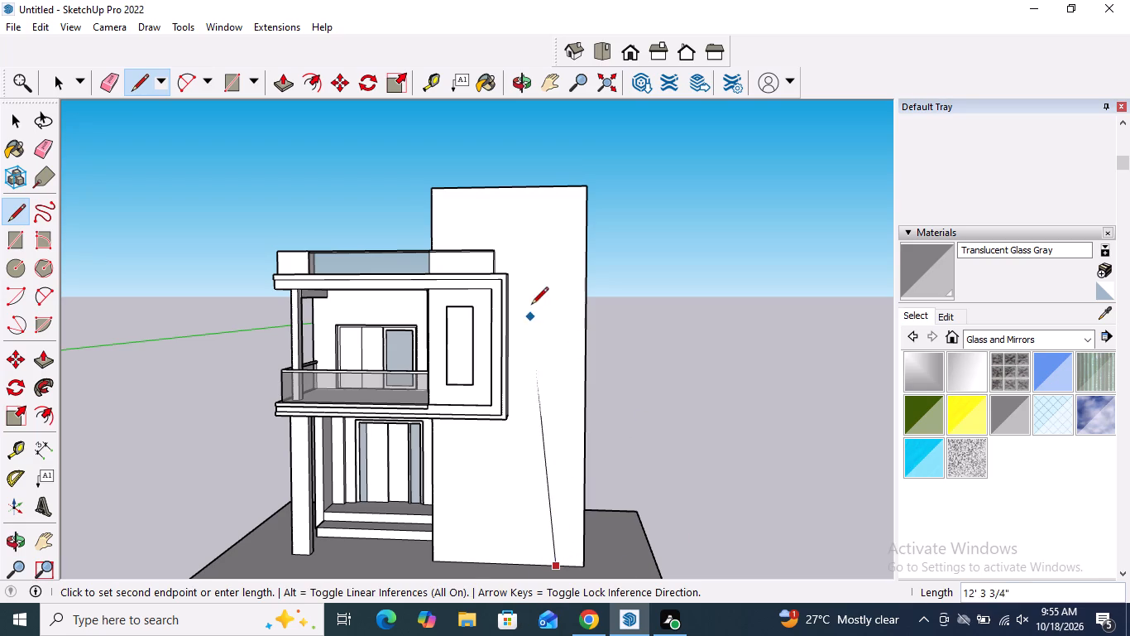
pyautogui.click(559, 188)
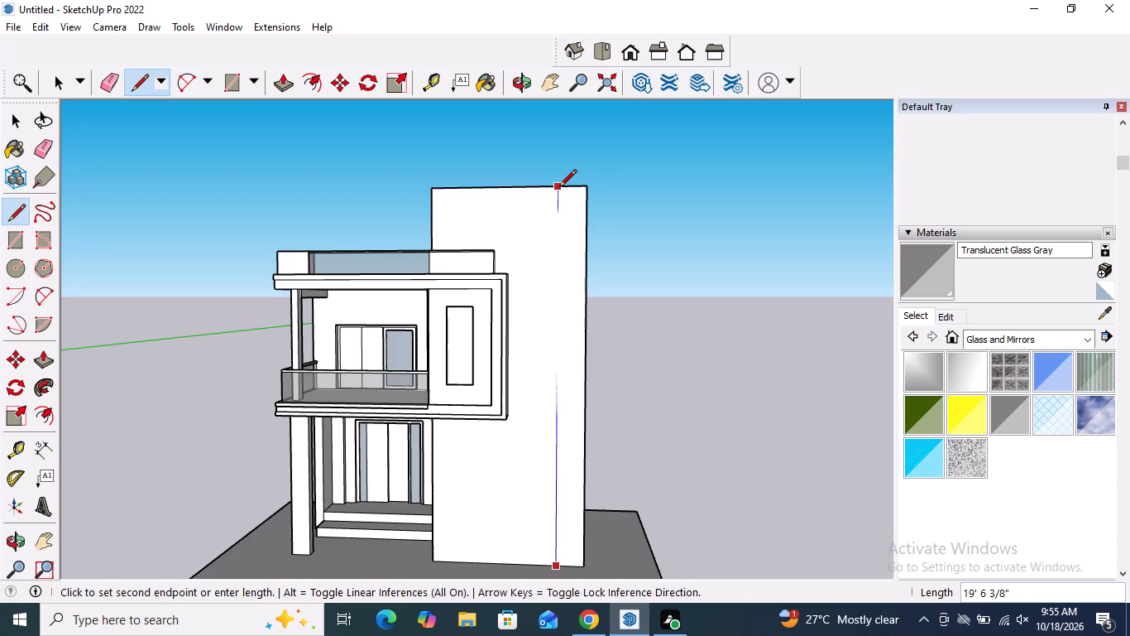
pyautogui.press('space')
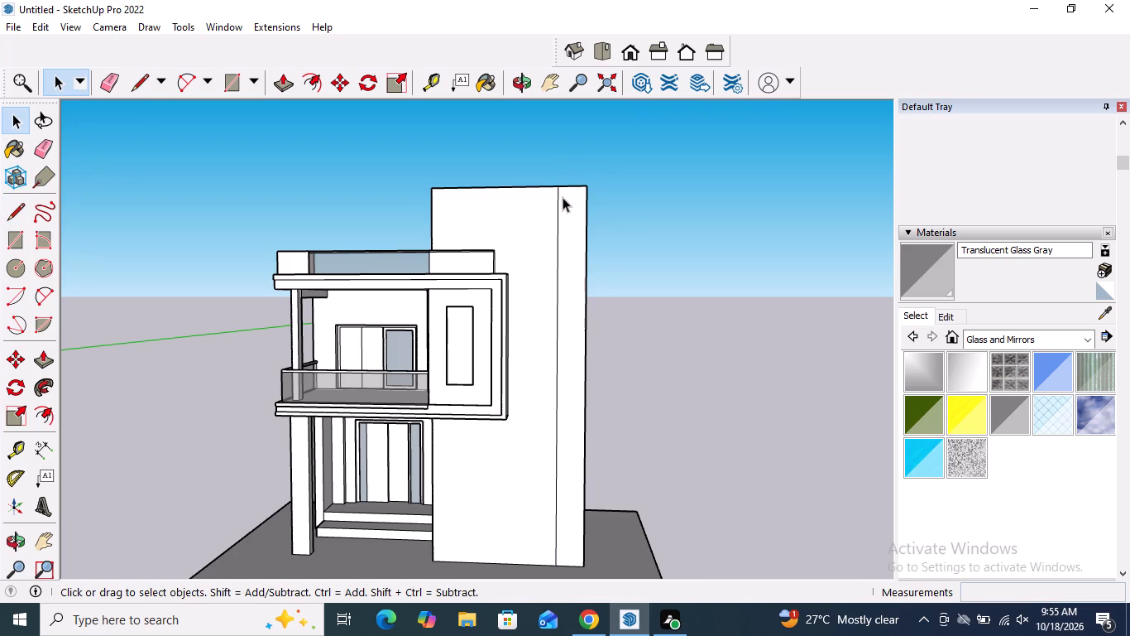
# Outline an L-shaped border strip by drawing a line about 6' 3" long just below the wall's top edge and continuing it down to the base.
pyautogui.scroll(2, 518, 202)
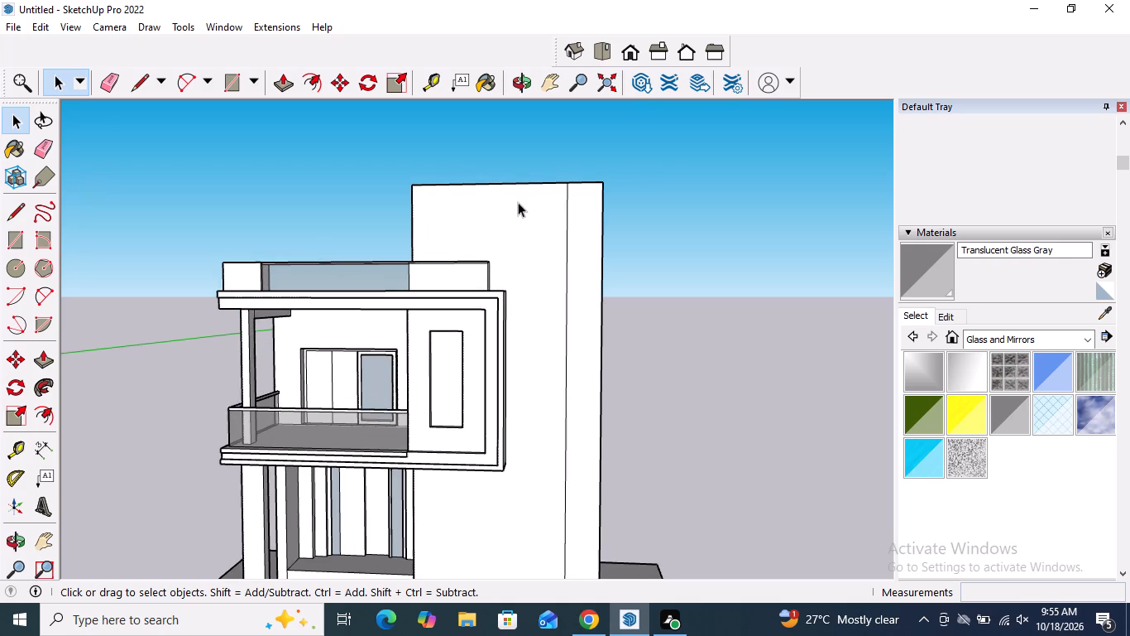
pyautogui.scroll(4, 520, 203)
pyautogui.click(25, 215)
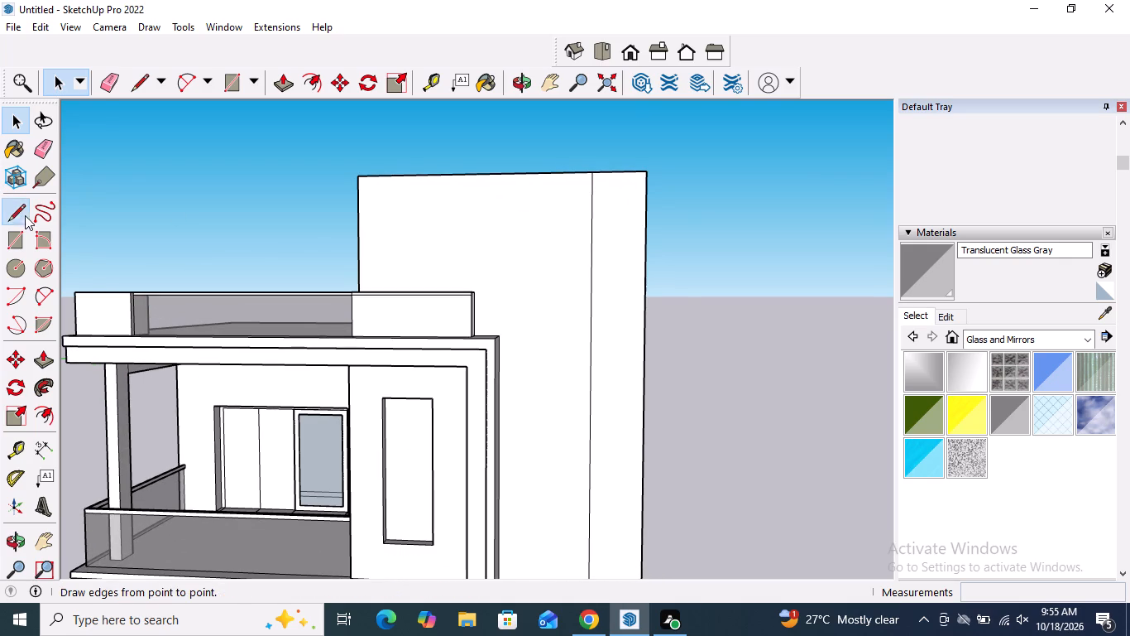
pyautogui.scroll(5, 450, 144)
pyautogui.scroll(-2, 443, 181)
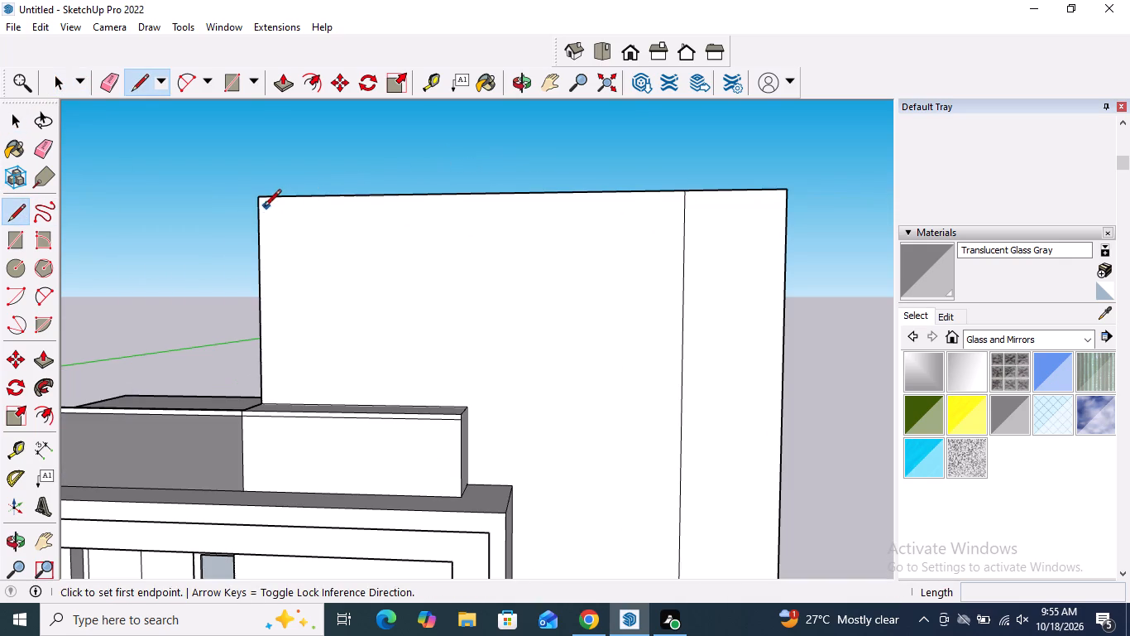
pyautogui.click(260, 210)
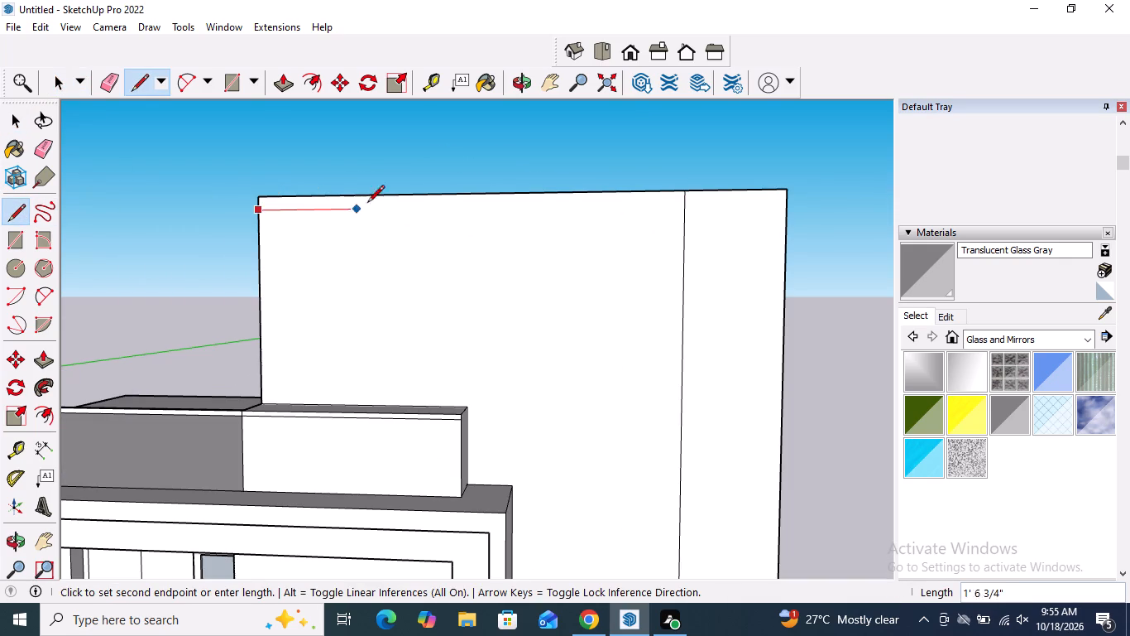
pyautogui.click(670, 201)
pyautogui.scroll(-10, 670, 201)
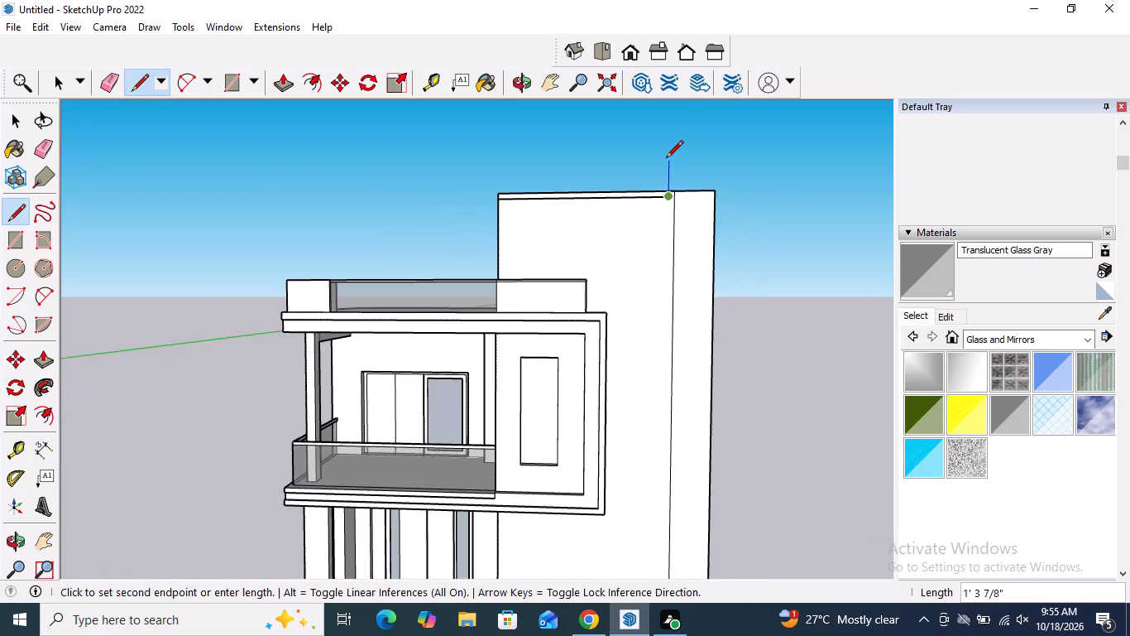
pyautogui.scroll(-5, 666, 158)
pyautogui.scroll(4, 656, 513)
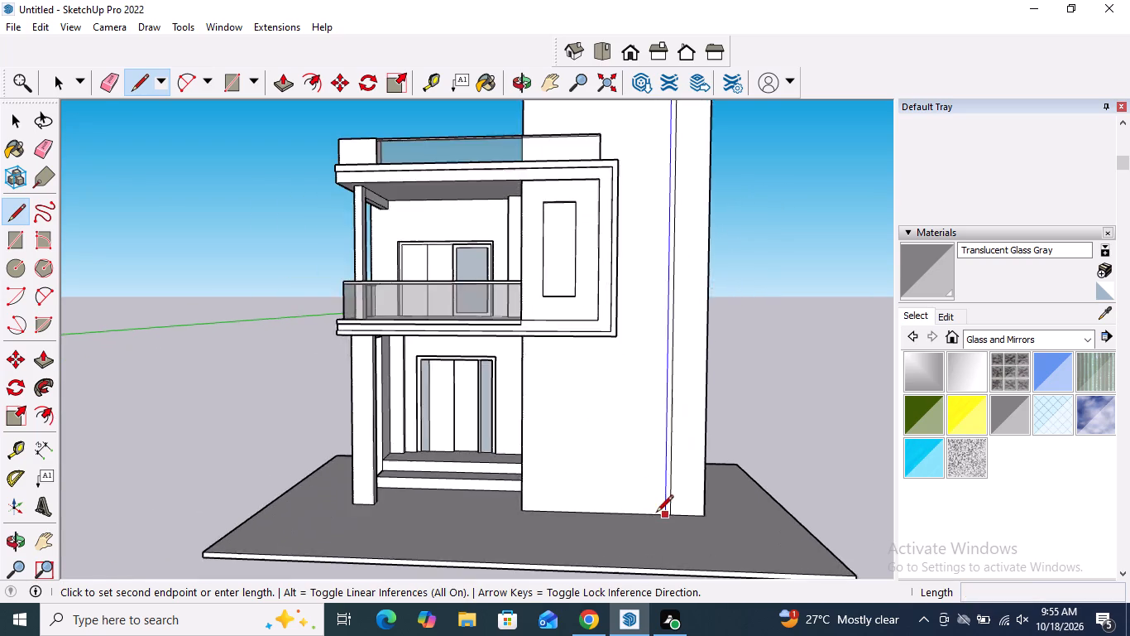
pyautogui.scroll(6, 656, 514)
pyautogui.click(673, 518)
pyautogui.press('space')
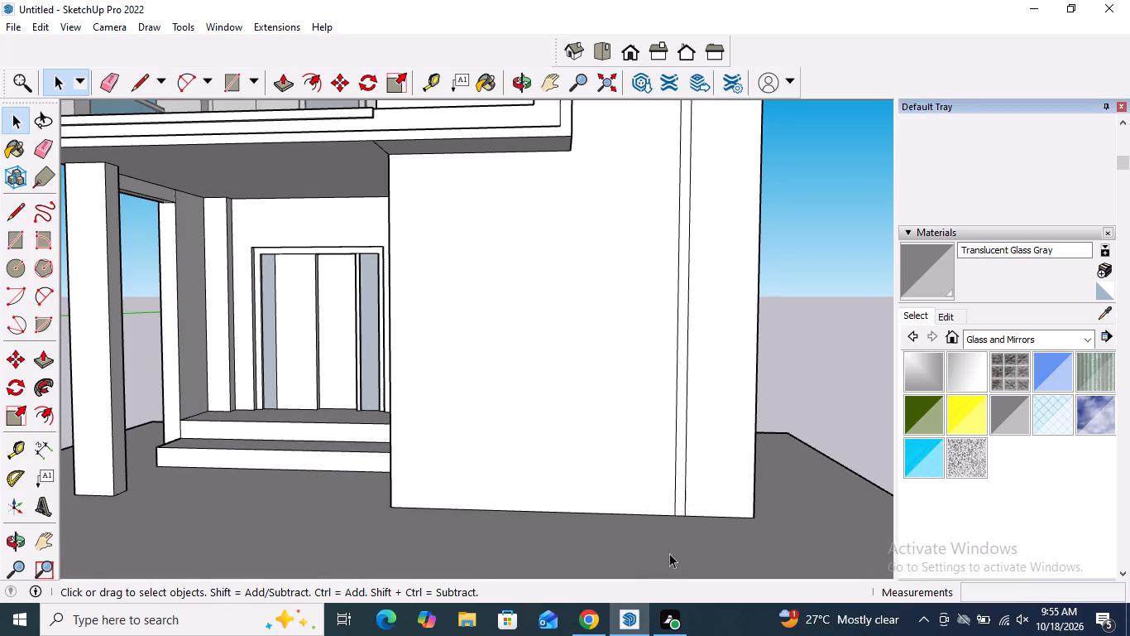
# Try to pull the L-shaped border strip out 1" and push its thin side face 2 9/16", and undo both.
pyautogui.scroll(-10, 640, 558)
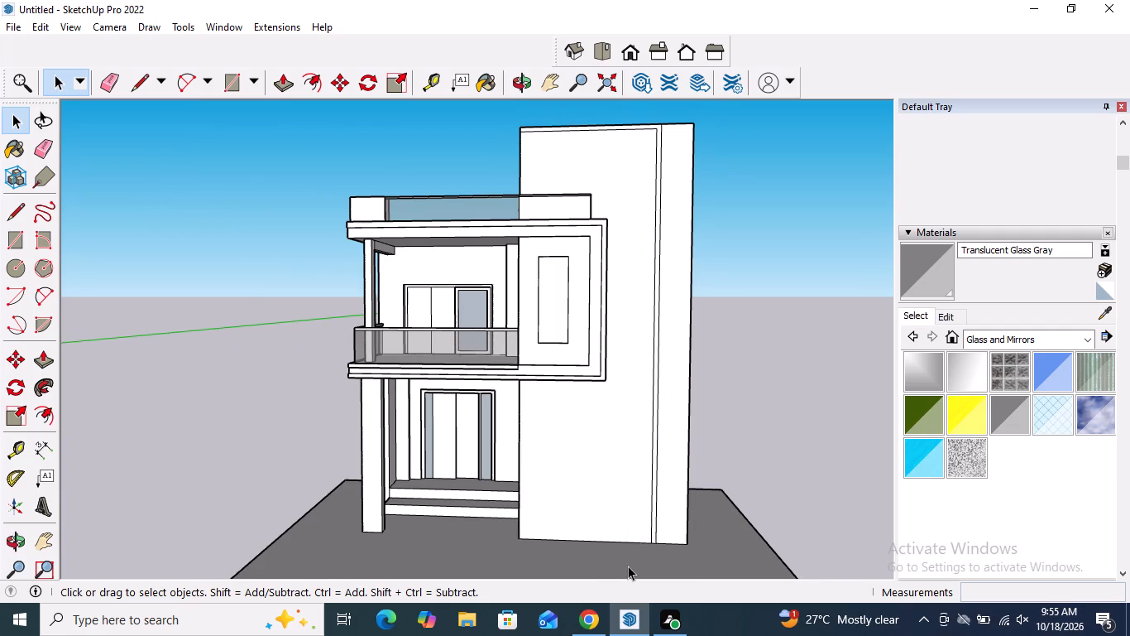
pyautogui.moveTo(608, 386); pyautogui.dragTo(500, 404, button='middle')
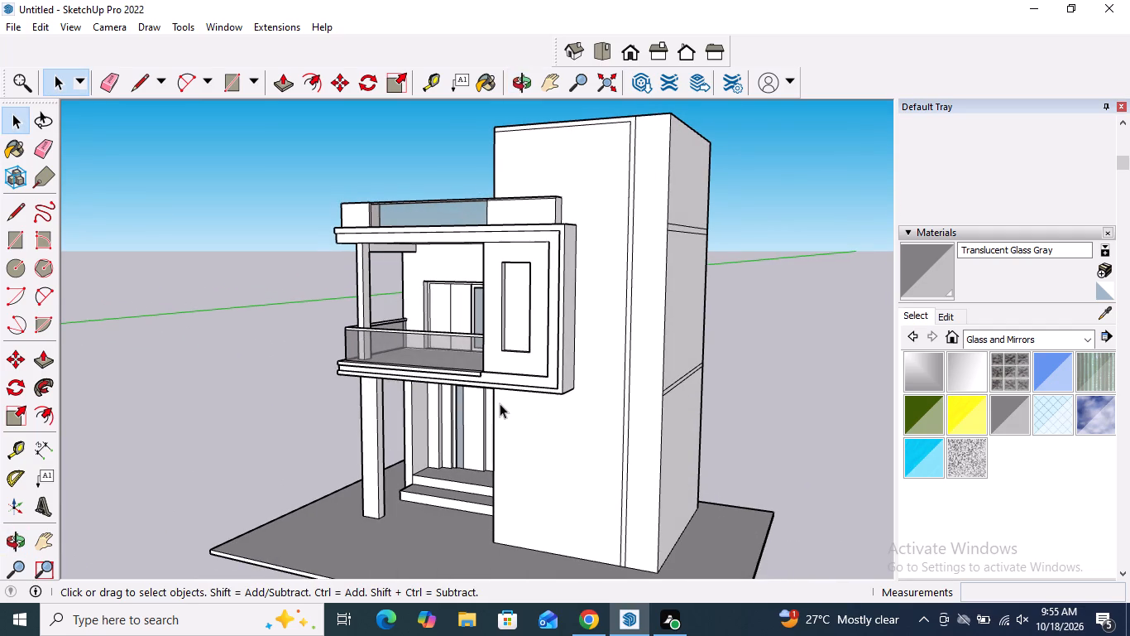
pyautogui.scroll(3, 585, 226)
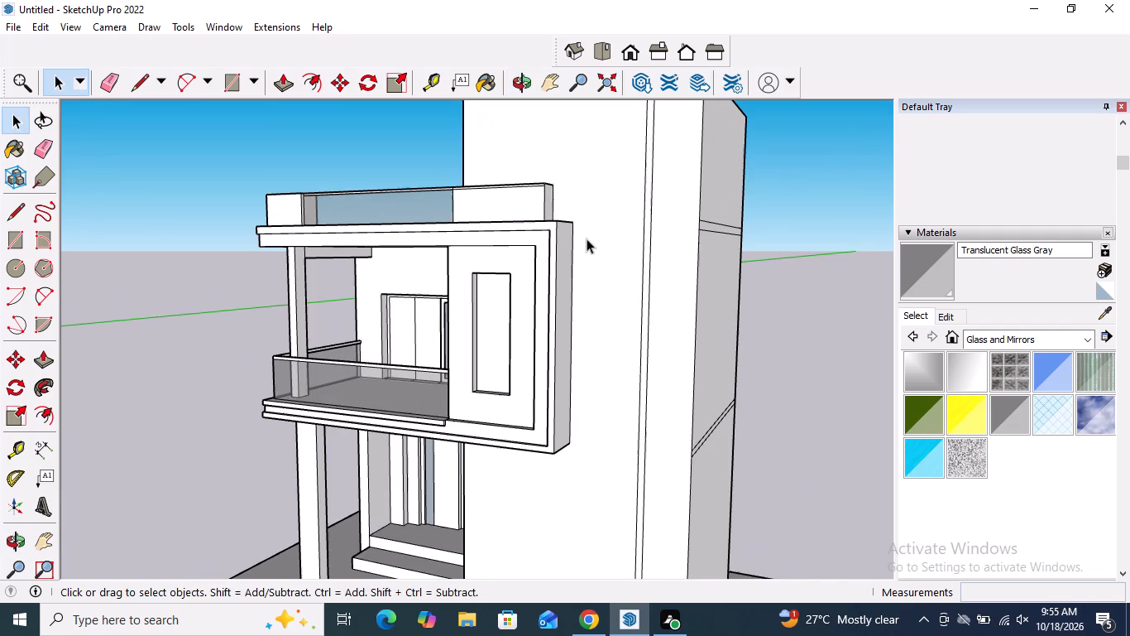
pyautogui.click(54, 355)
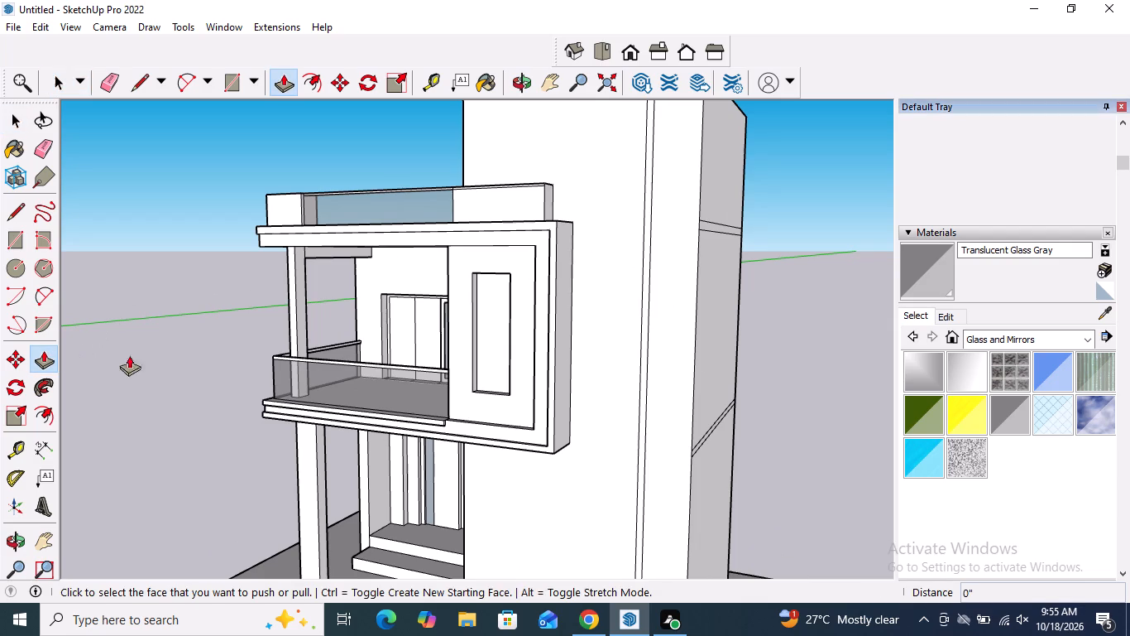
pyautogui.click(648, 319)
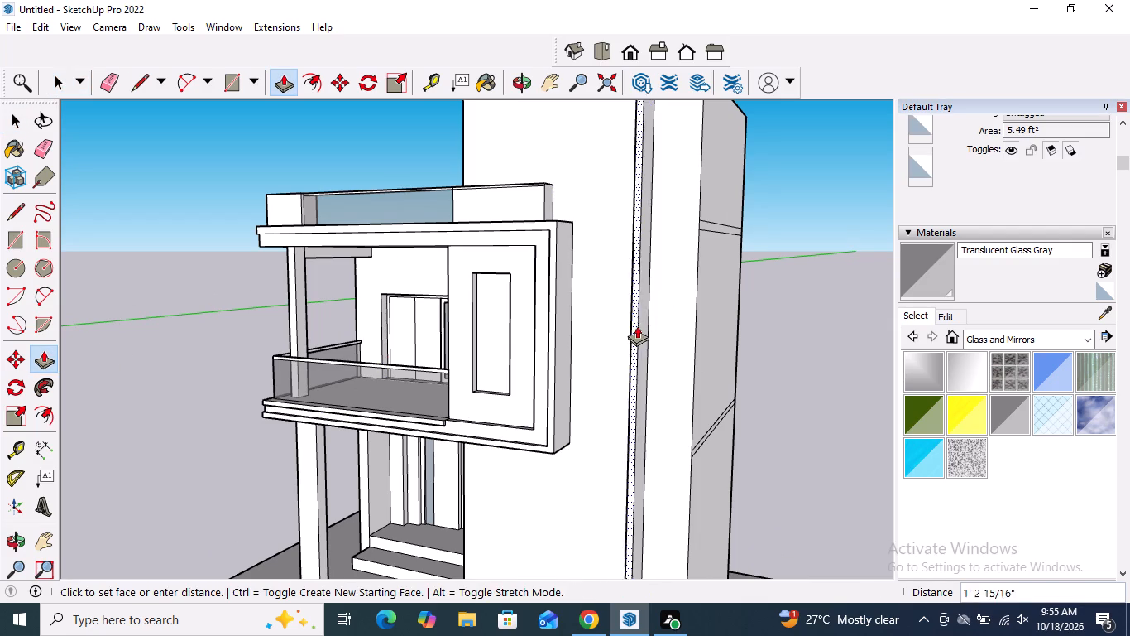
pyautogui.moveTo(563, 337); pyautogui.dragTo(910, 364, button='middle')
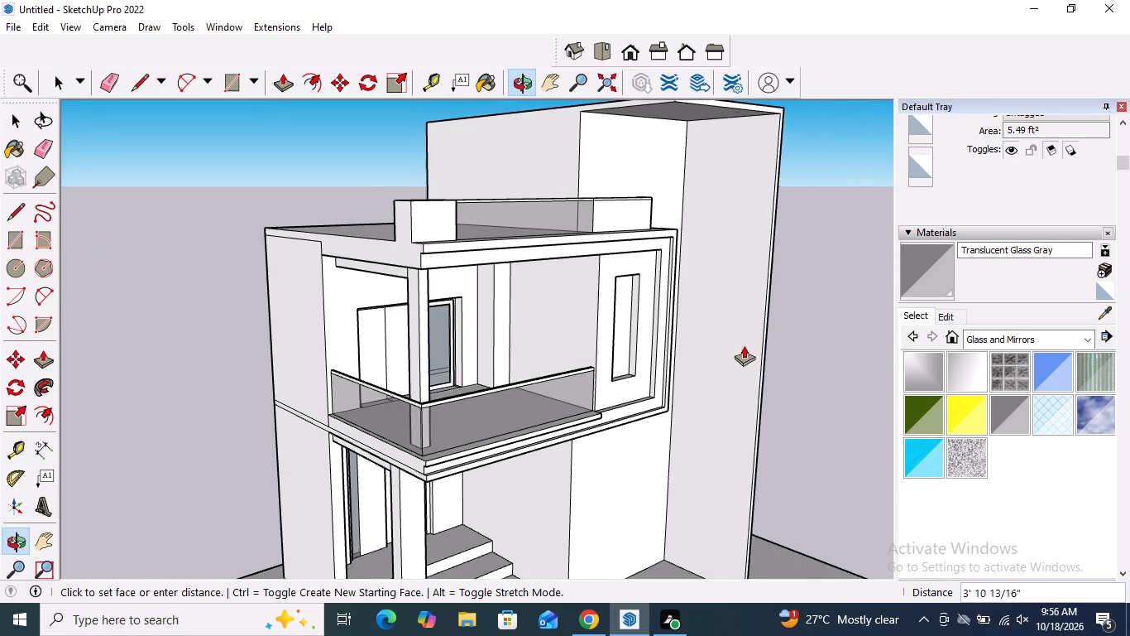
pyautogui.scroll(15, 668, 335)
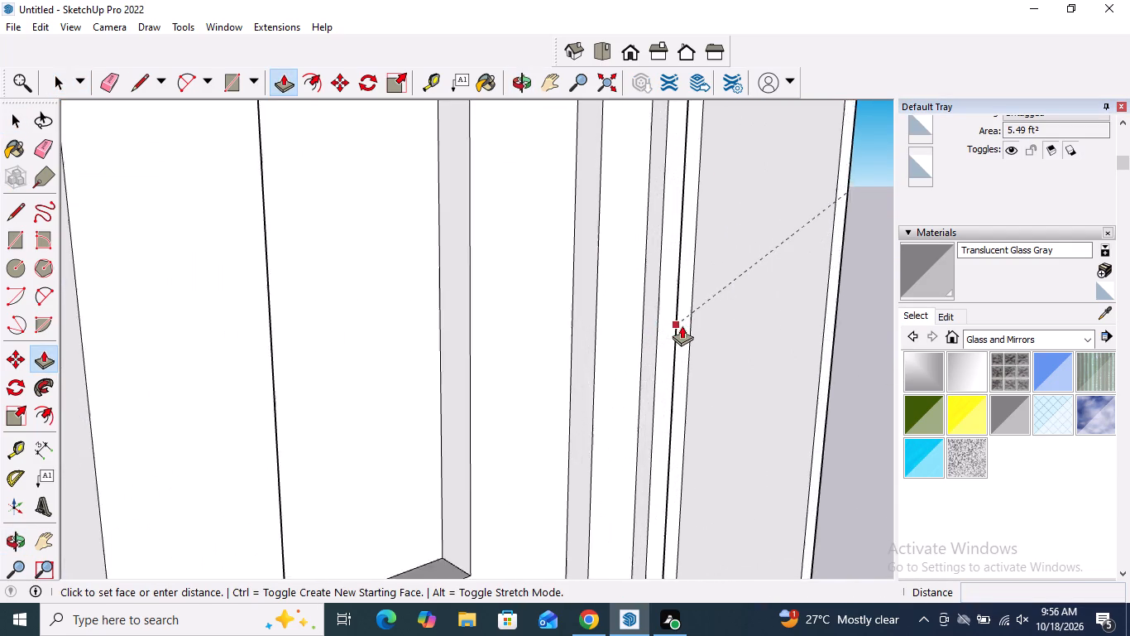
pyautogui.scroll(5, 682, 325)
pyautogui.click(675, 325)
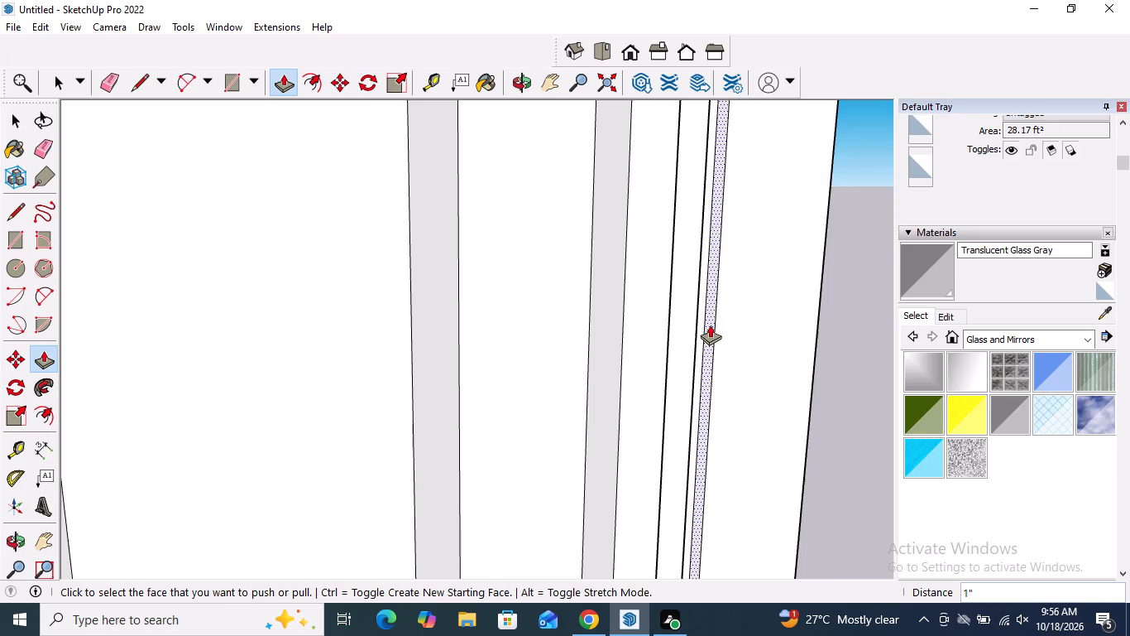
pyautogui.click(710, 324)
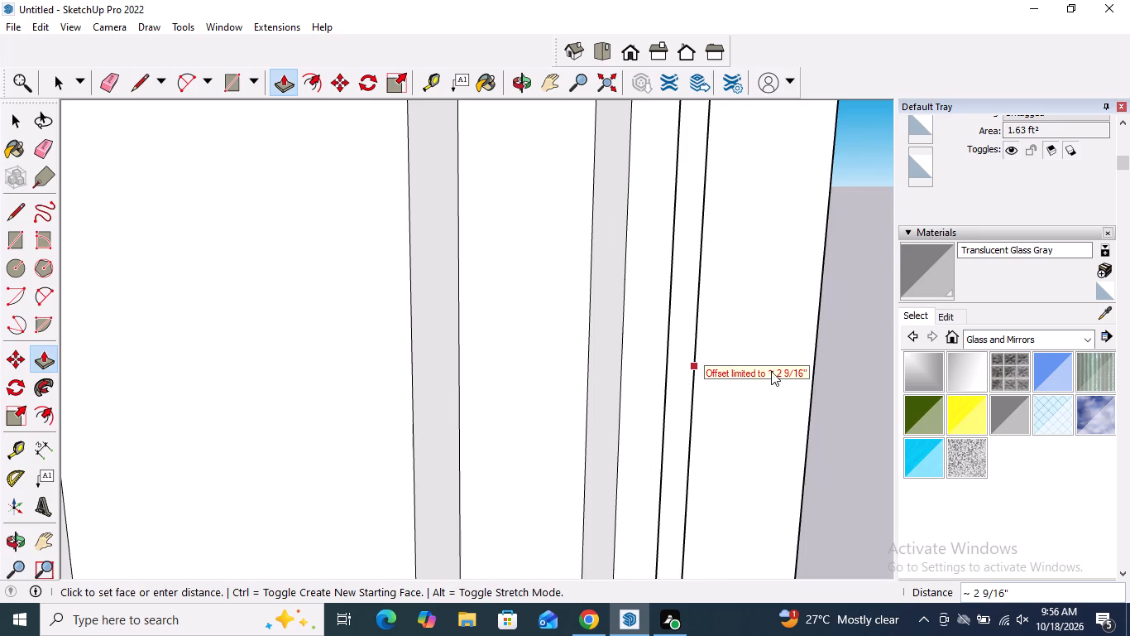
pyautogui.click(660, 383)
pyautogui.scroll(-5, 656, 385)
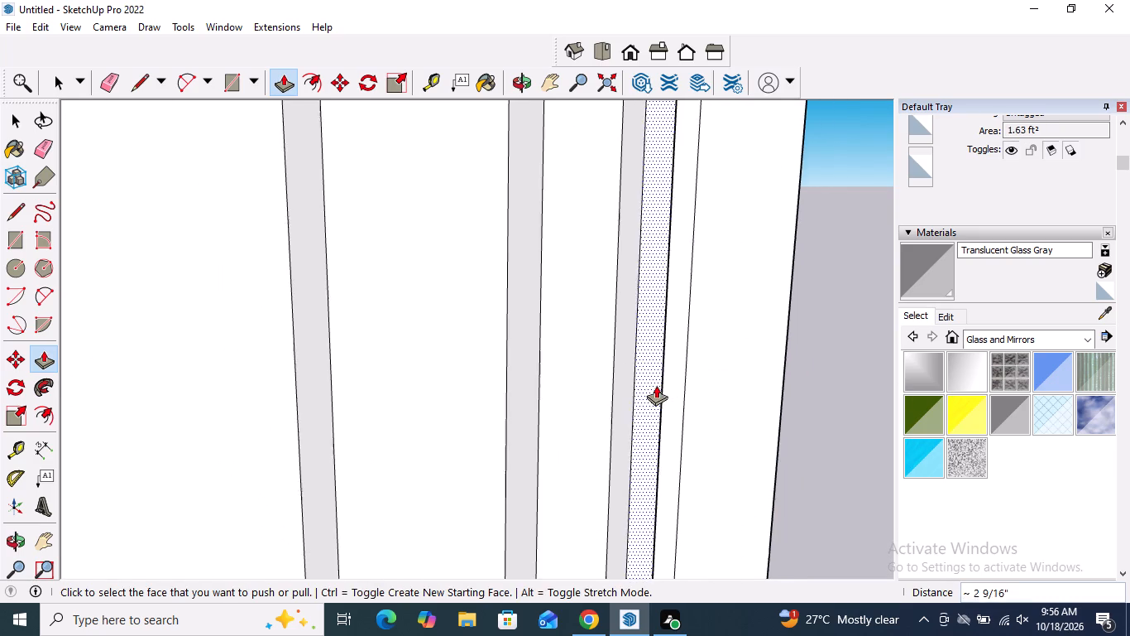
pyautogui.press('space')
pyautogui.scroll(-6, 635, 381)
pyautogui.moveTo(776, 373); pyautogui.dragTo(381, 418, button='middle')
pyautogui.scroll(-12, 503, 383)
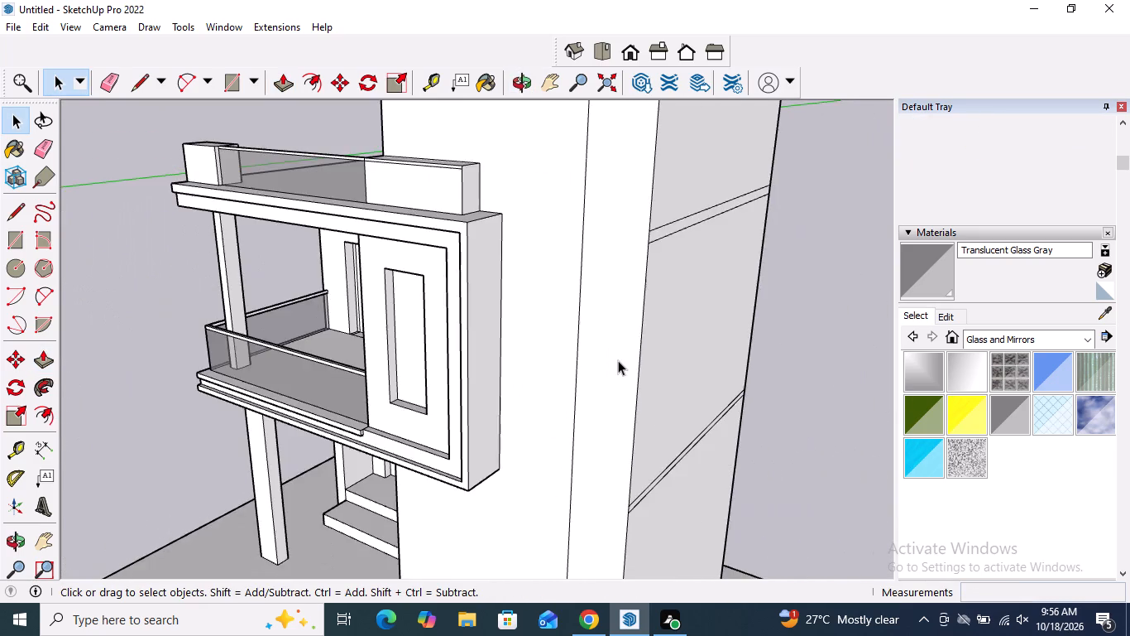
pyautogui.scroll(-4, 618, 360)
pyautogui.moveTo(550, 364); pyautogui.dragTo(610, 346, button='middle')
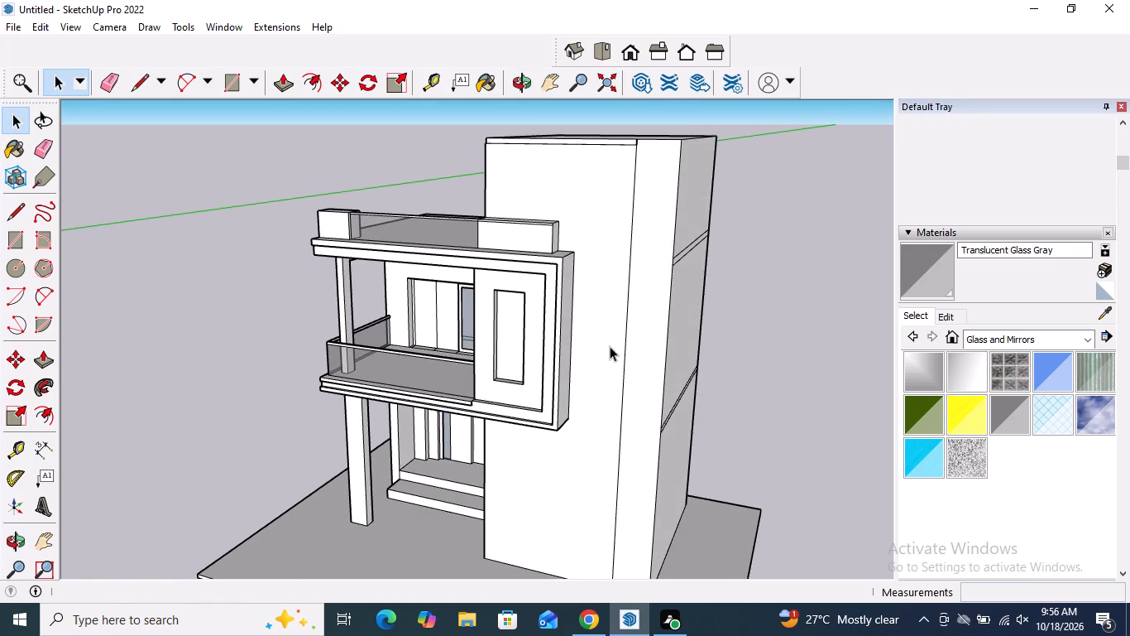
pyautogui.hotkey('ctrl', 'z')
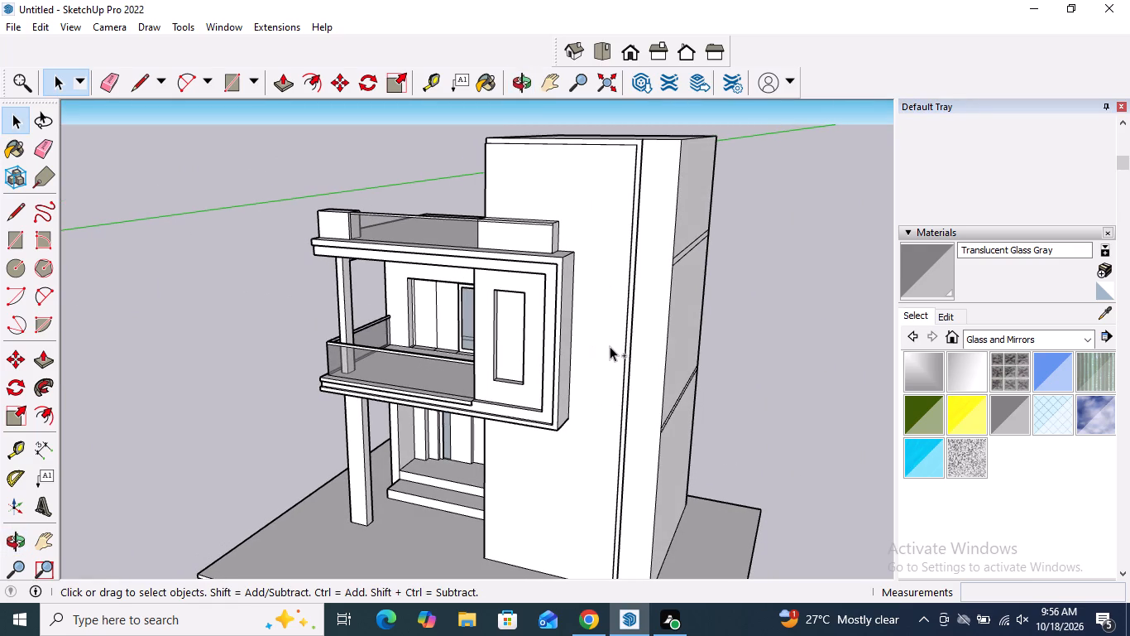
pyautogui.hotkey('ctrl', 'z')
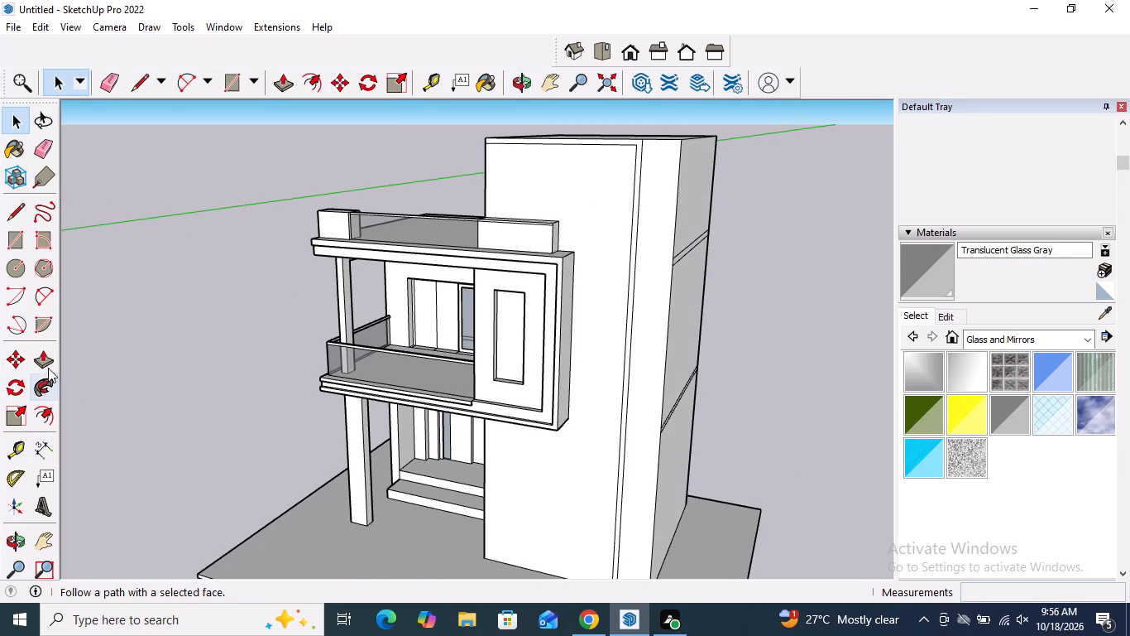
# Pull the L-shaped border strip on the tall front wall out about 1' 5 13/16" as a projecting frame.
pyautogui.click(45, 363)
pyautogui.scroll(4, 585, 282)
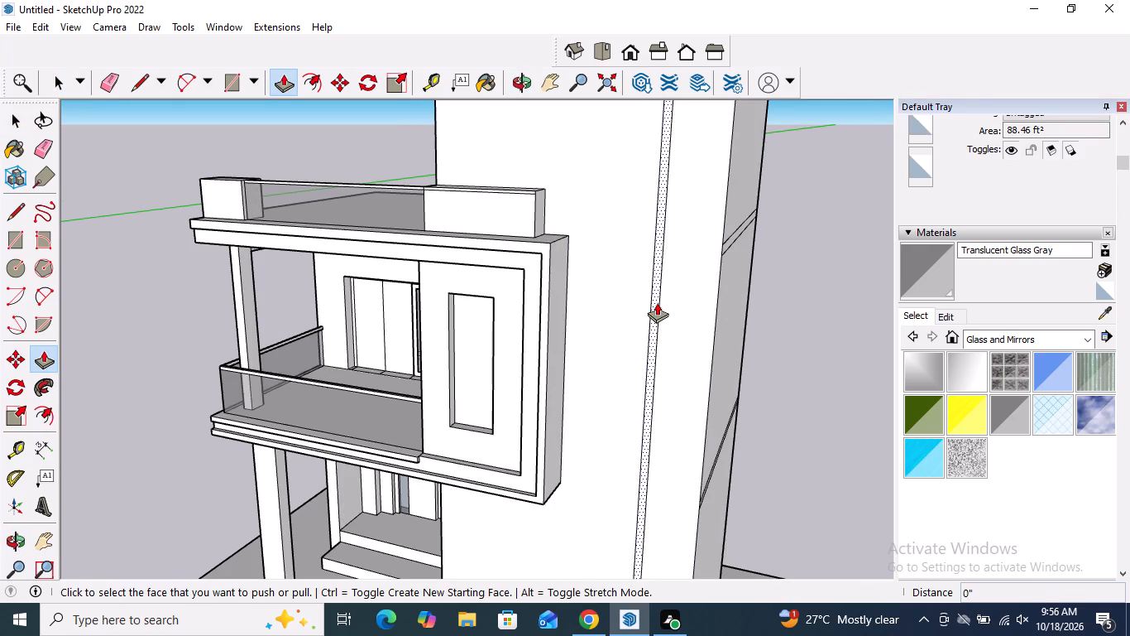
pyautogui.click(657, 302)
pyautogui.moveTo(583, 319); pyautogui.dragTo(750, 331, button='middle')
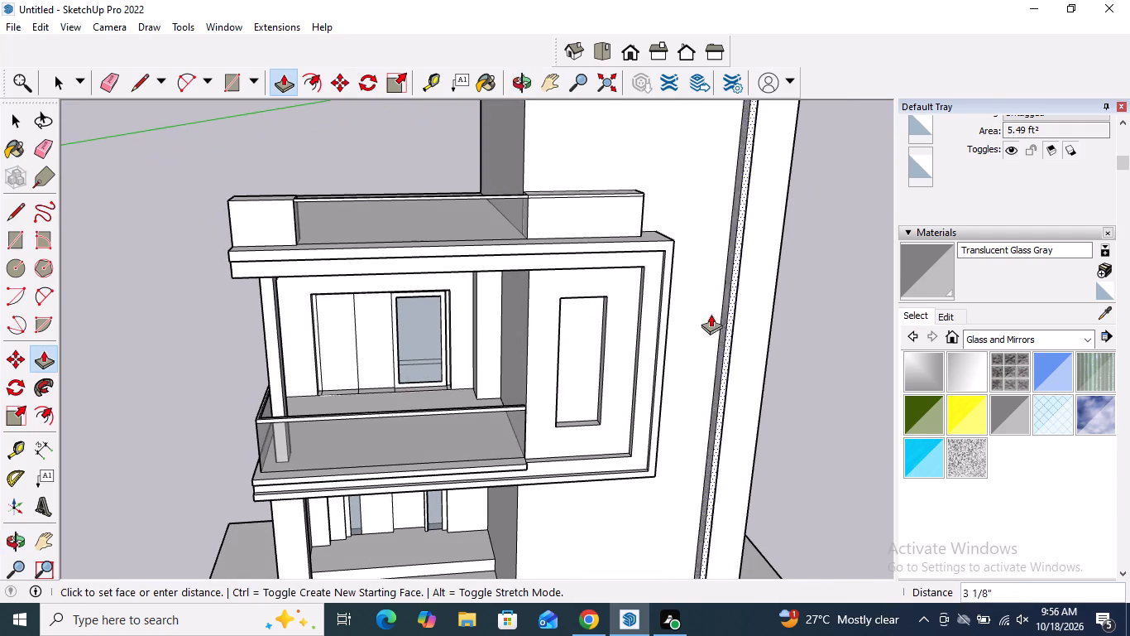
pyautogui.click(659, 311)
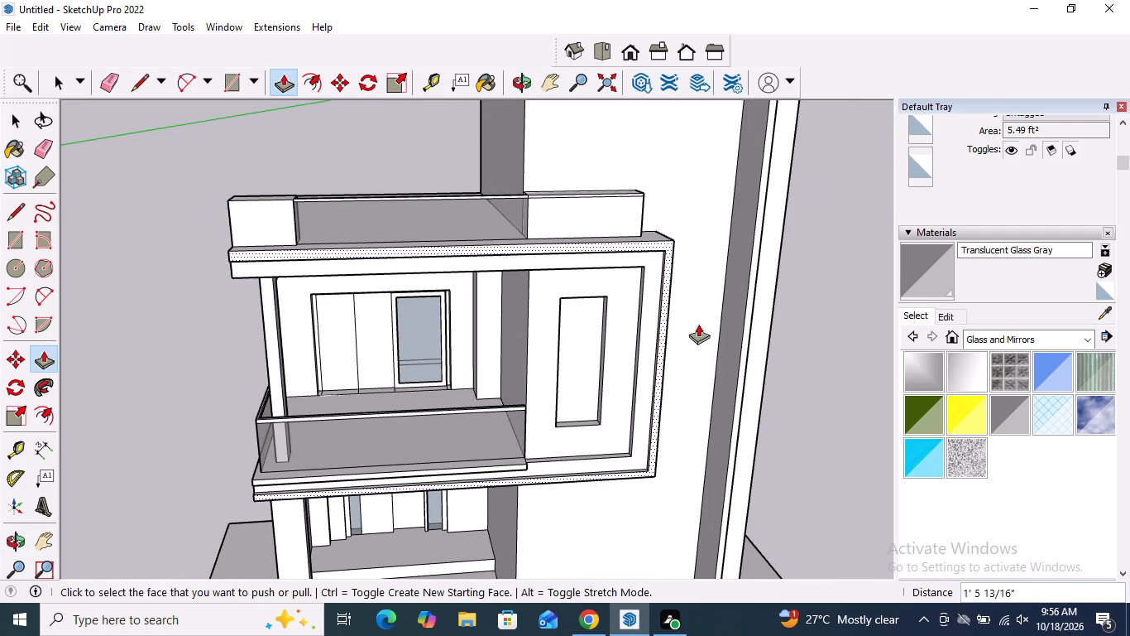
pyautogui.press('space')
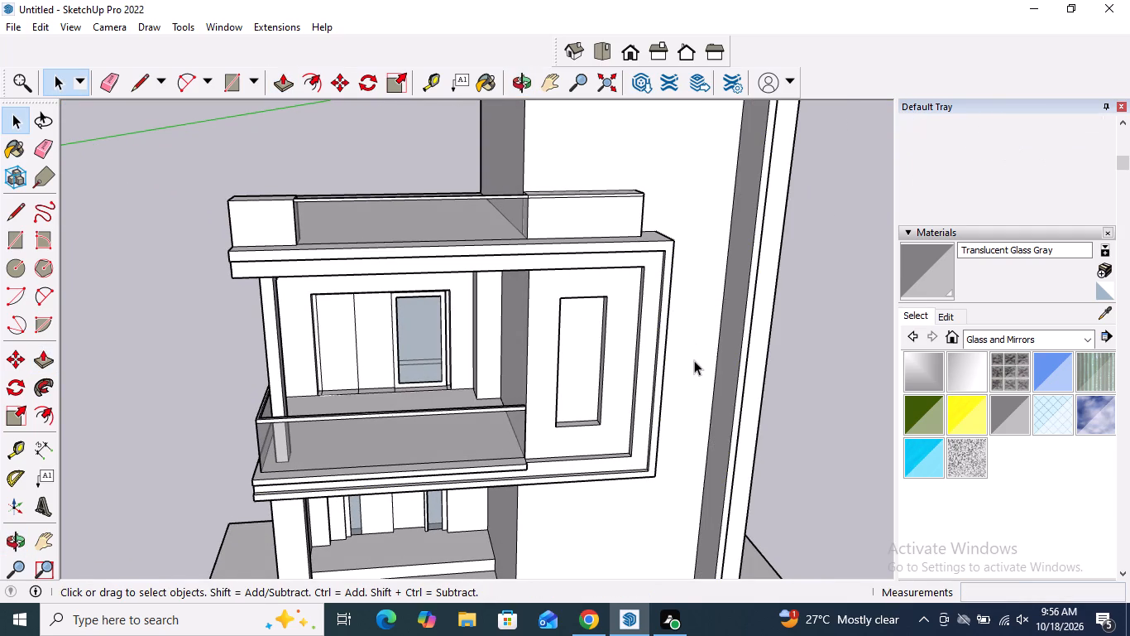
# Draw a horizontal line about 5' 10" long on the tower's front wall, just below the projecting frame's underside, starting at the wall's inner edge.
pyautogui.scroll(-4, 694, 360)
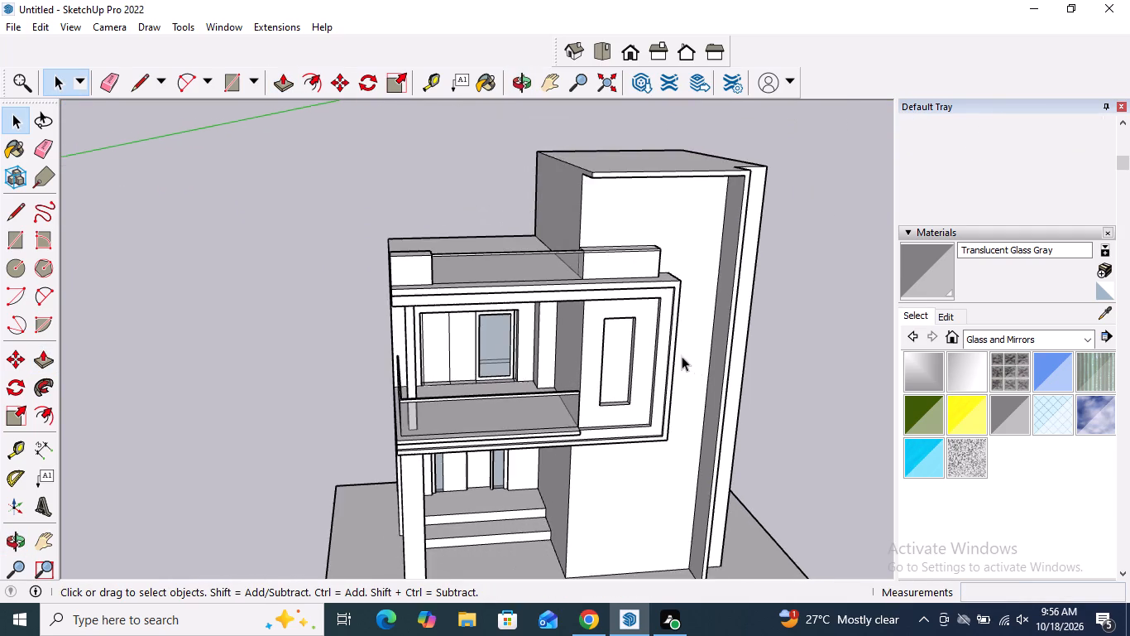
pyautogui.moveTo(679, 355); pyautogui.dragTo(616, 296, button='middle')
pyautogui.scroll(-3, 649, 315)
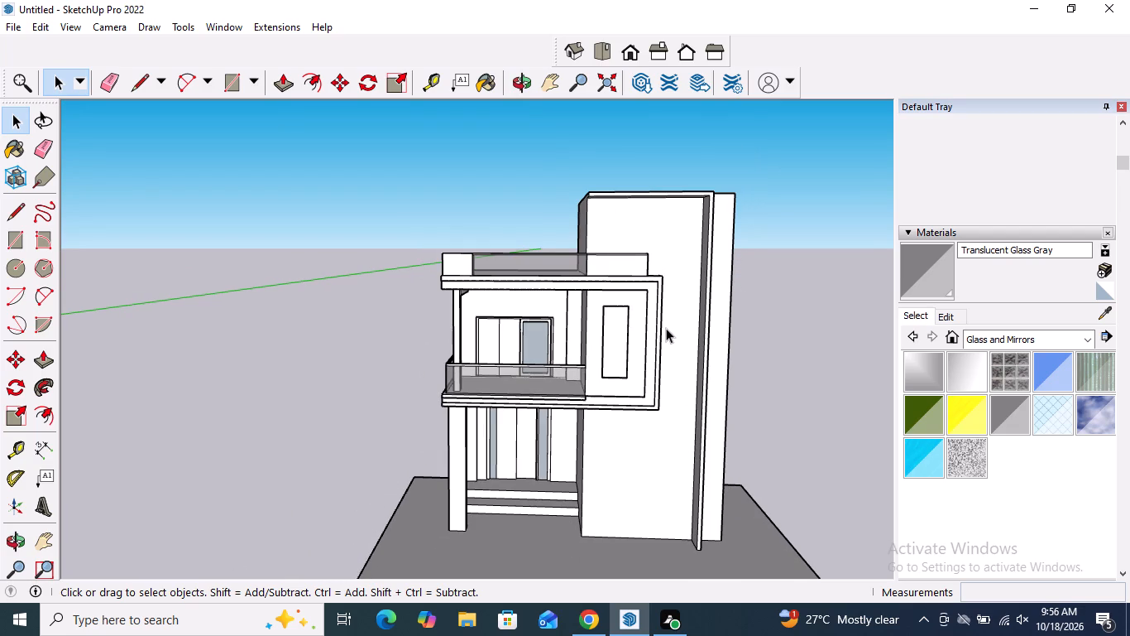
pyautogui.scroll(-2, 689, 315)
pyautogui.moveTo(670, 316); pyautogui.dragTo(622, 296, button='middle')
pyautogui.scroll(3, 633, 207)
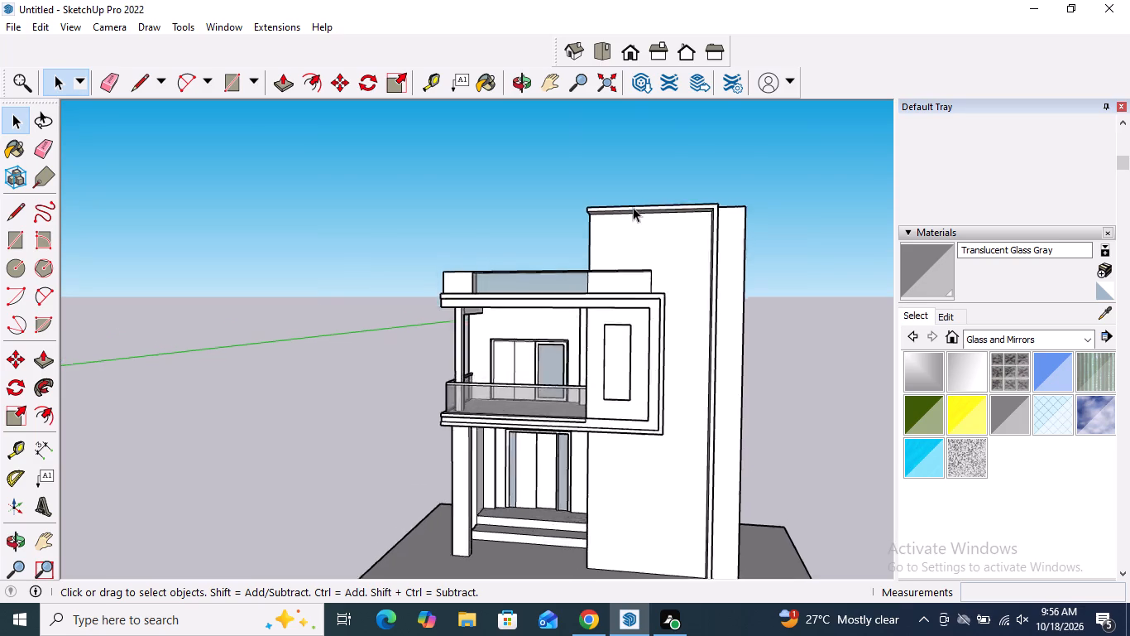
pyautogui.scroll(10, 633, 207)
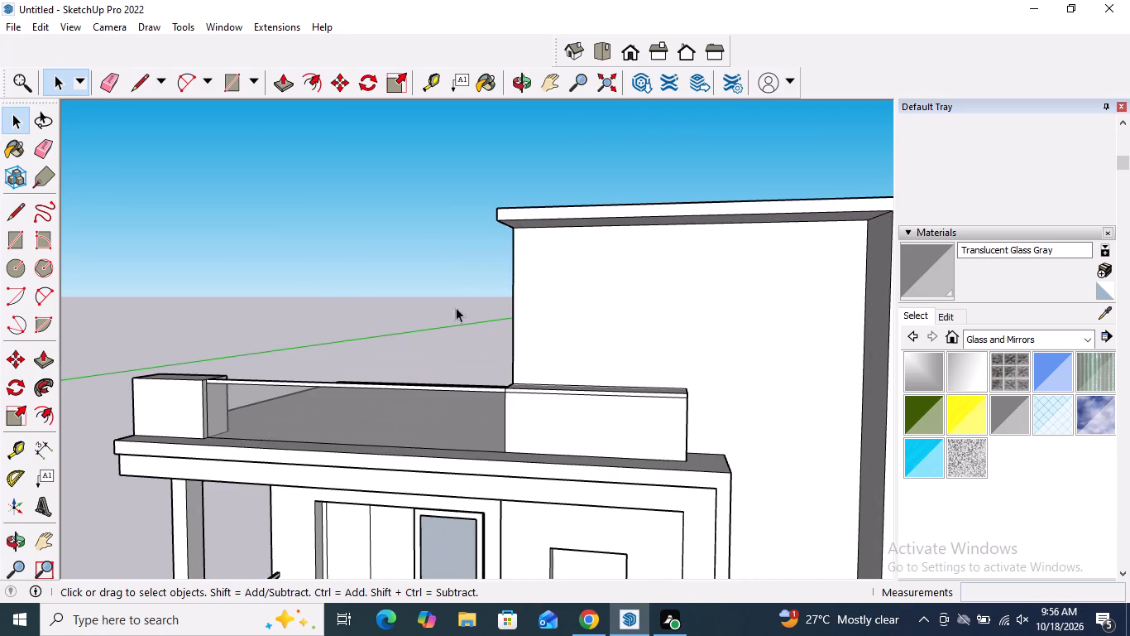
pyautogui.click(19, 211)
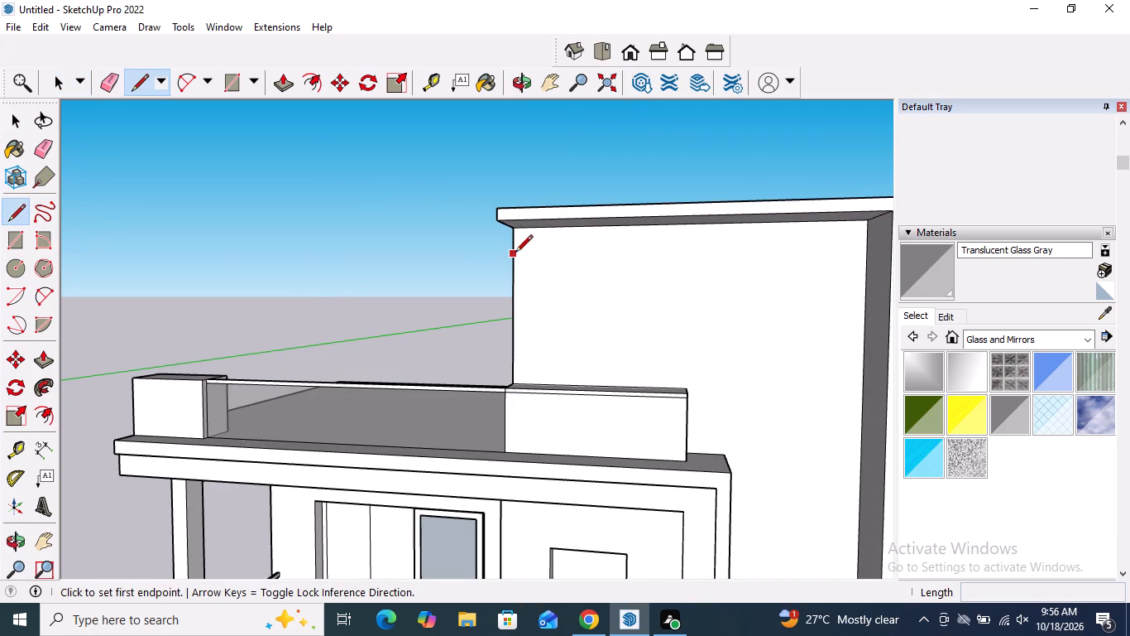
pyautogui.click(515, 254)
pyautogui.scroll(-3, 581, 248)
pyautogui.moveTo(690, 266); pyautogui.dragTo(755, 254, button='middle')
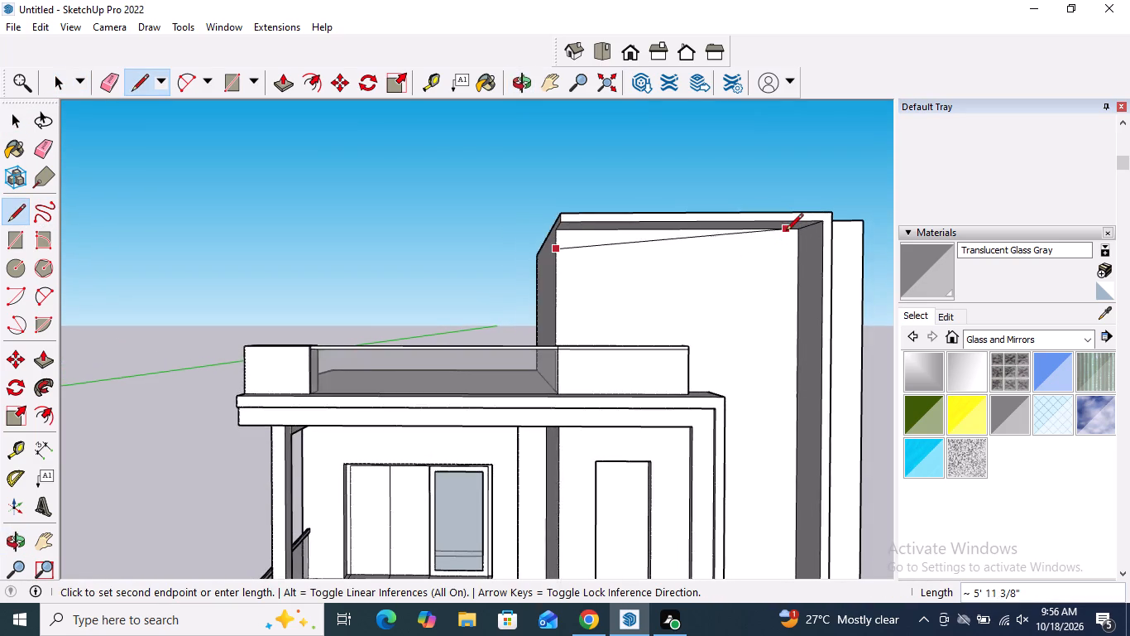
pyautogui.scroll(10, 786, 232)
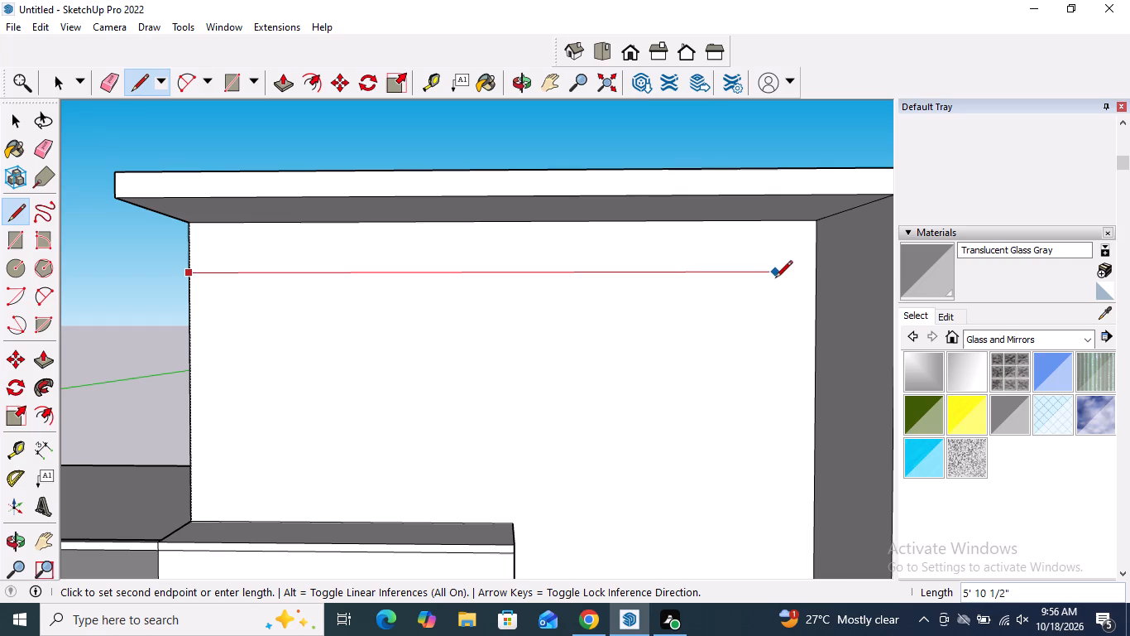
pyautogui.click(768, 279)
# Continue the line vertically down to the wall's base, closing a second L-shaped strip inside the projecting frame.
pyautogui.scroll(-12, 767, 279)
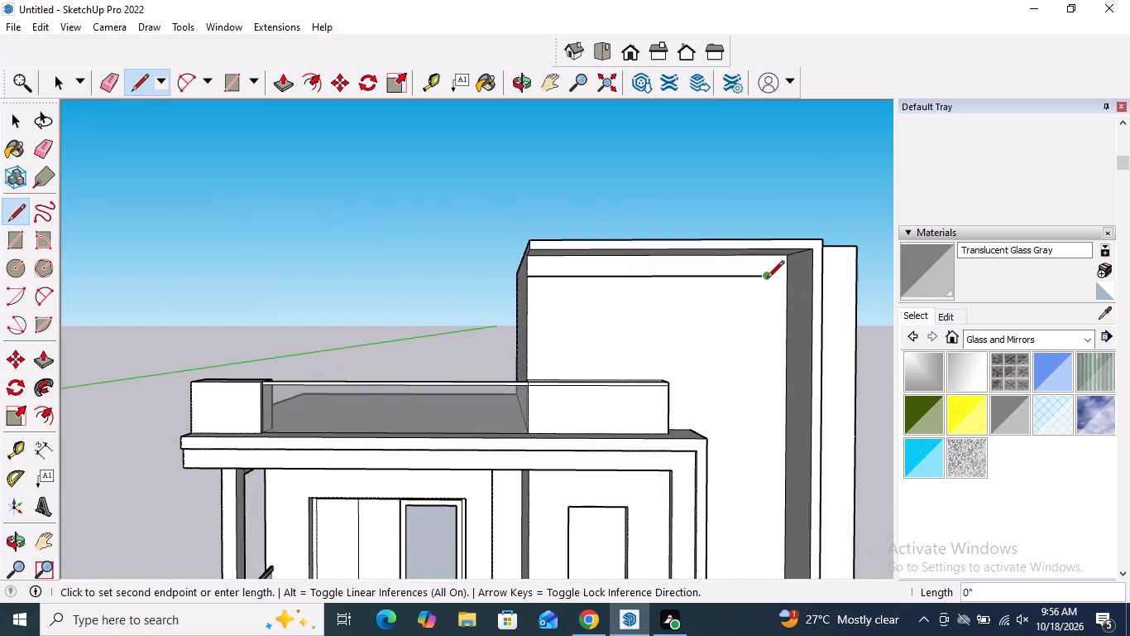
pyautogui.scroll(-12, 767, 279)
pyautogui.scroll(2, 760, 485)
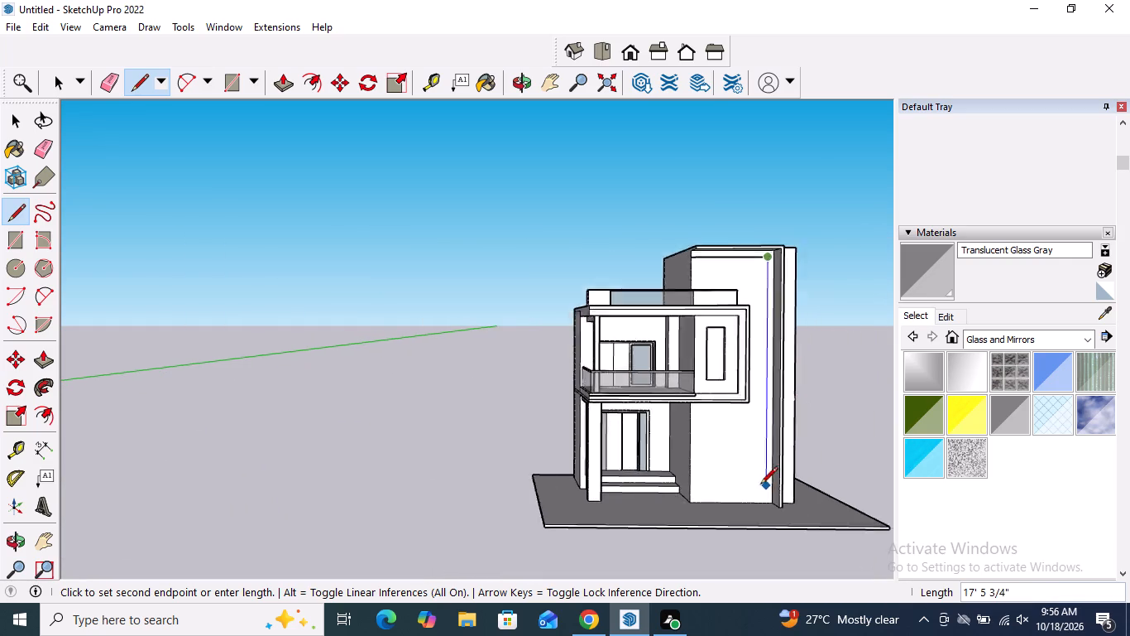
pyautogui.scroll(17, 760, 485)
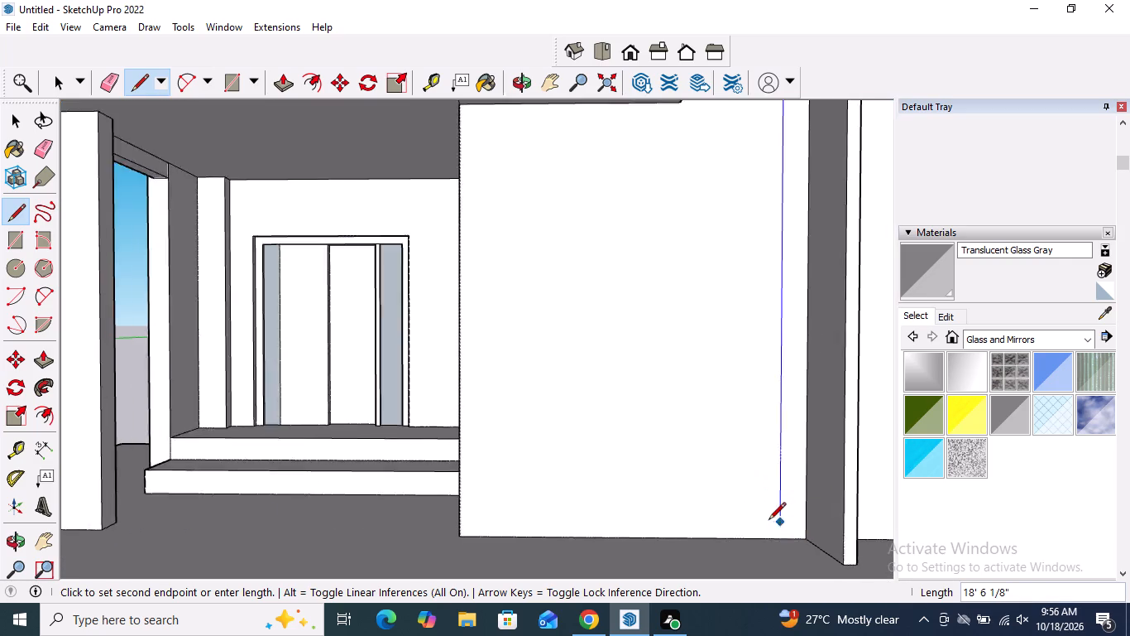
pyautogui.scroll(2, 768, 521)
pyautogui.click(789, 546)
pyautogui.press('space')
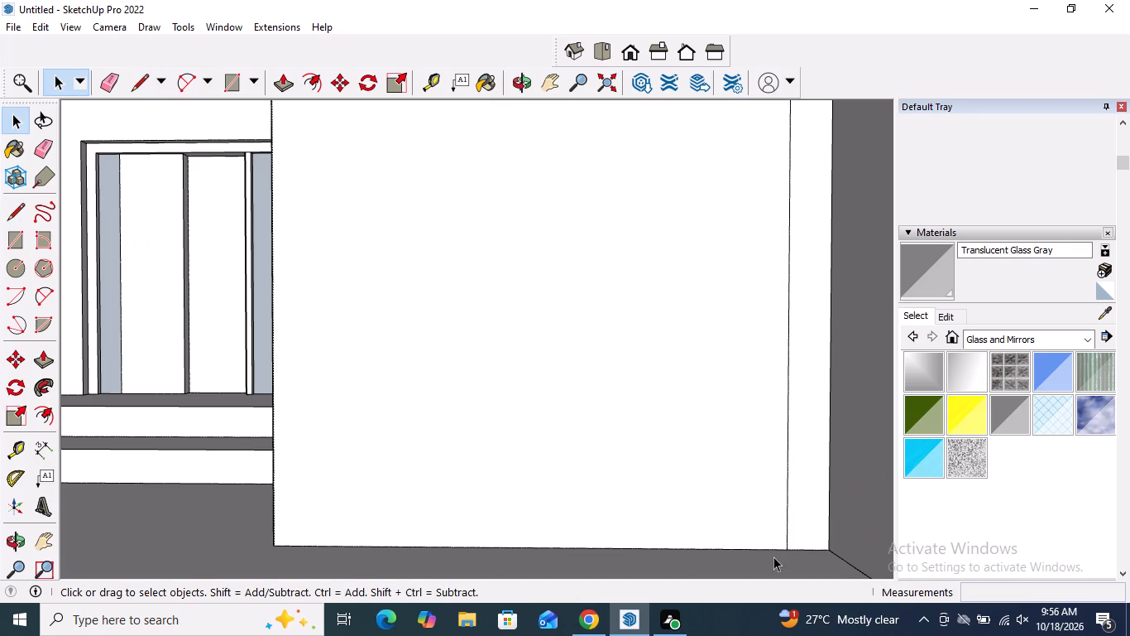
# Pull the inner L-shaped strip on the tower's front wall out flush with the projecting frame's front face.
pyautogui.scroll(-12, 700, 544)
pyautogui.scroll(-4, 610, 499)
pyautogui.moveTo(646, 209); pyautogui.dragTo(611, 246, button='middle')
pyautogui.scroll(-6, 605, 354)
pyautogui.scroll(10, 629, 200)
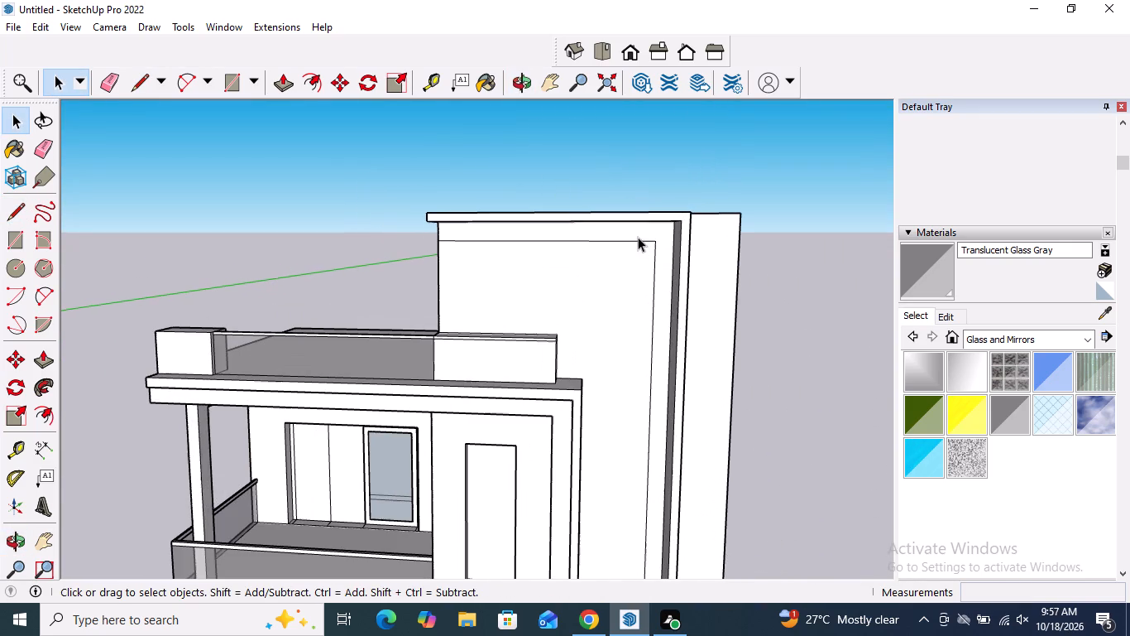
pyautogui.click(46, 366)
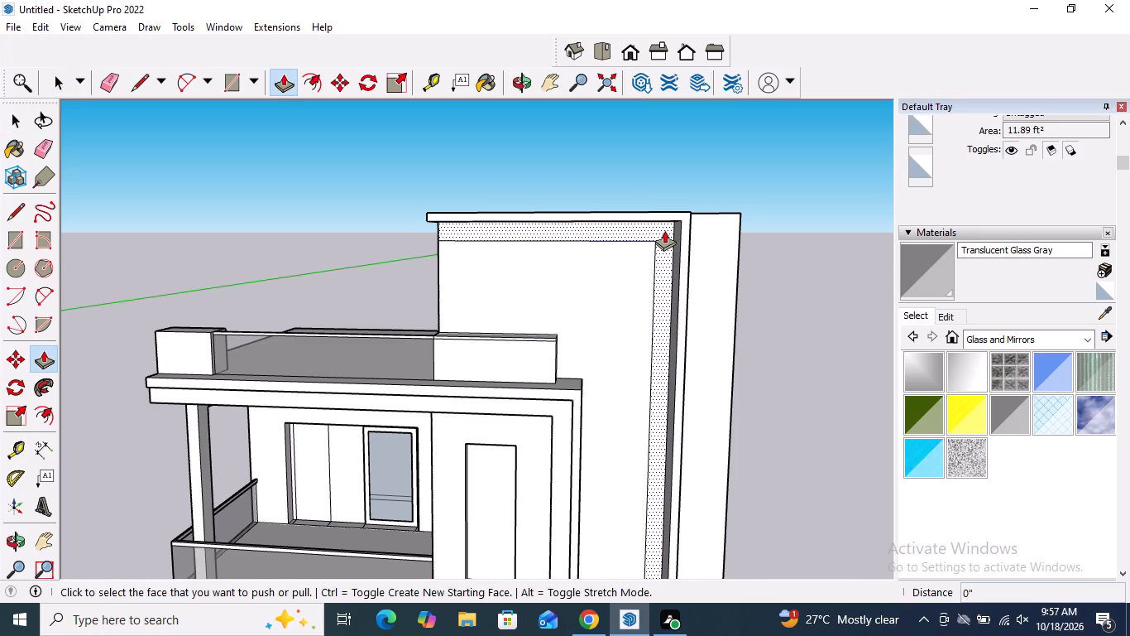
pyautogui.click(664, 254)
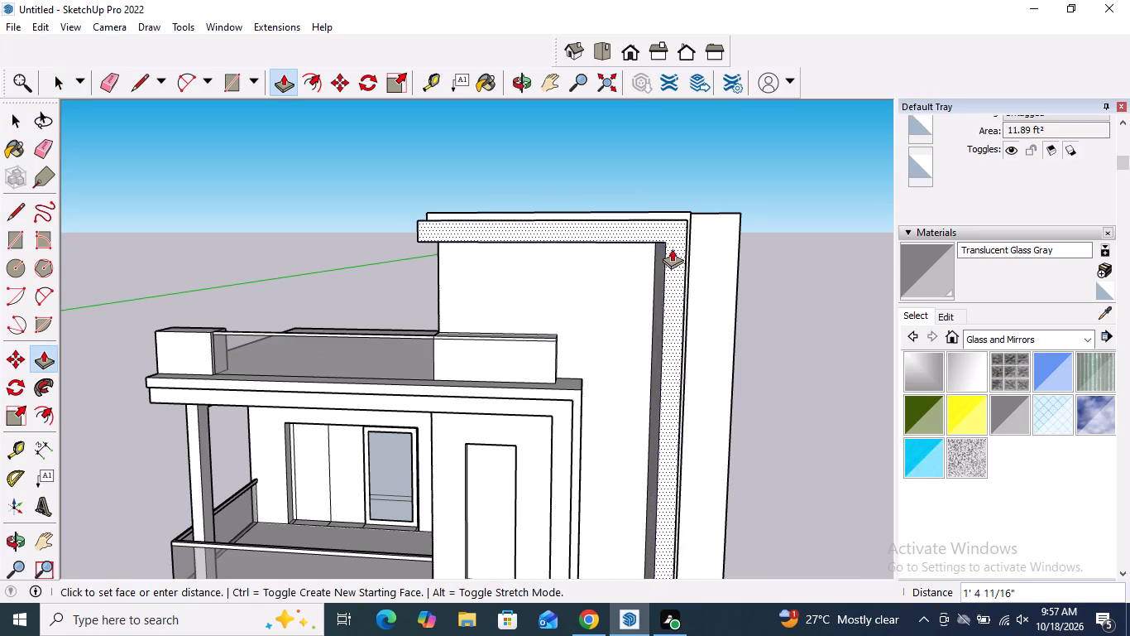
pyautogui.moveTo(683, 203); pyautogui.dragTo(682, 280, button='middle')
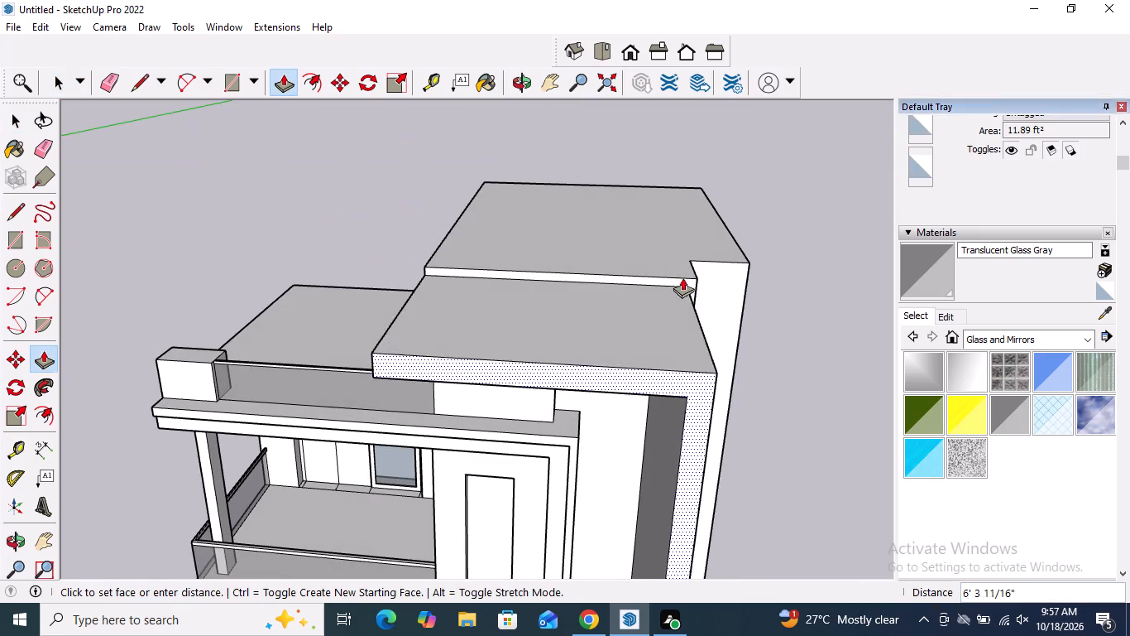
pyautogui.click(682, 276)
pyautogui.press('space')
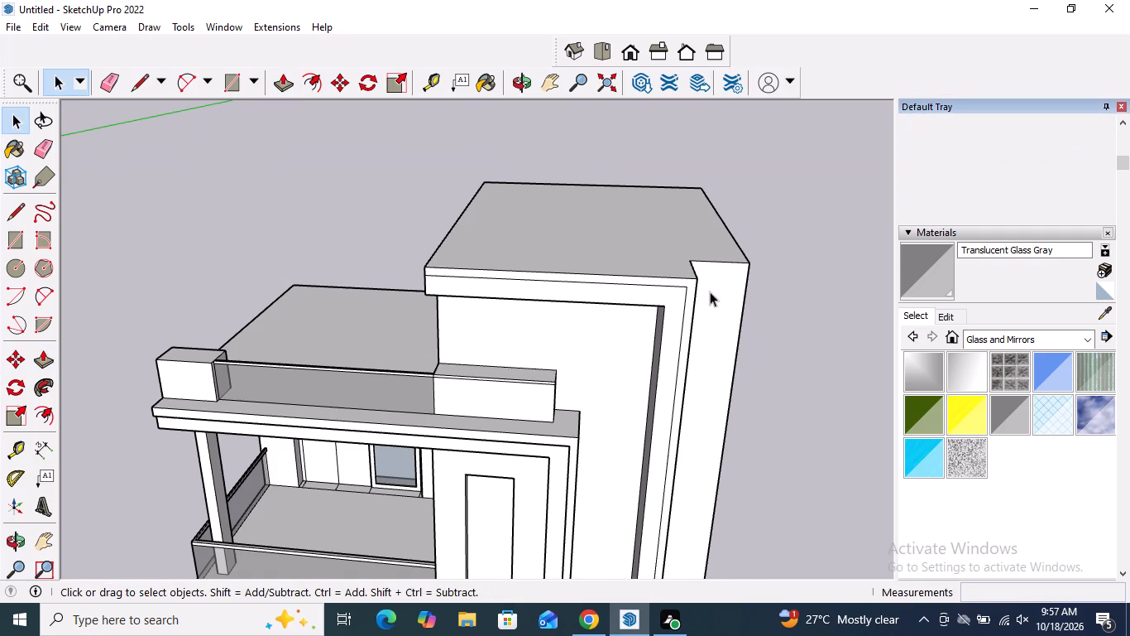
# Push the inner L-shaped strip back about 2 1/2" from the outer frame's front face to form a stepped profile.
pyautogui.scroll(-4, 673, 222)
pyautogui.moveTo(684, 288); pyautogui.dragTo(692, 157, button='middle')
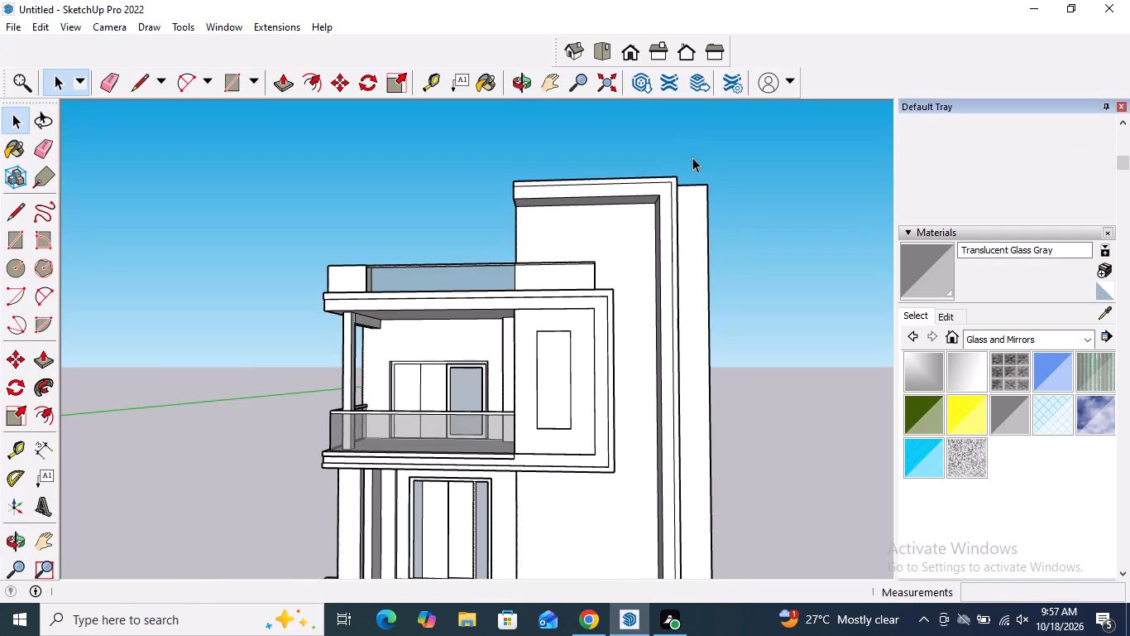
pyautogui.scroll(8, 658, 121)
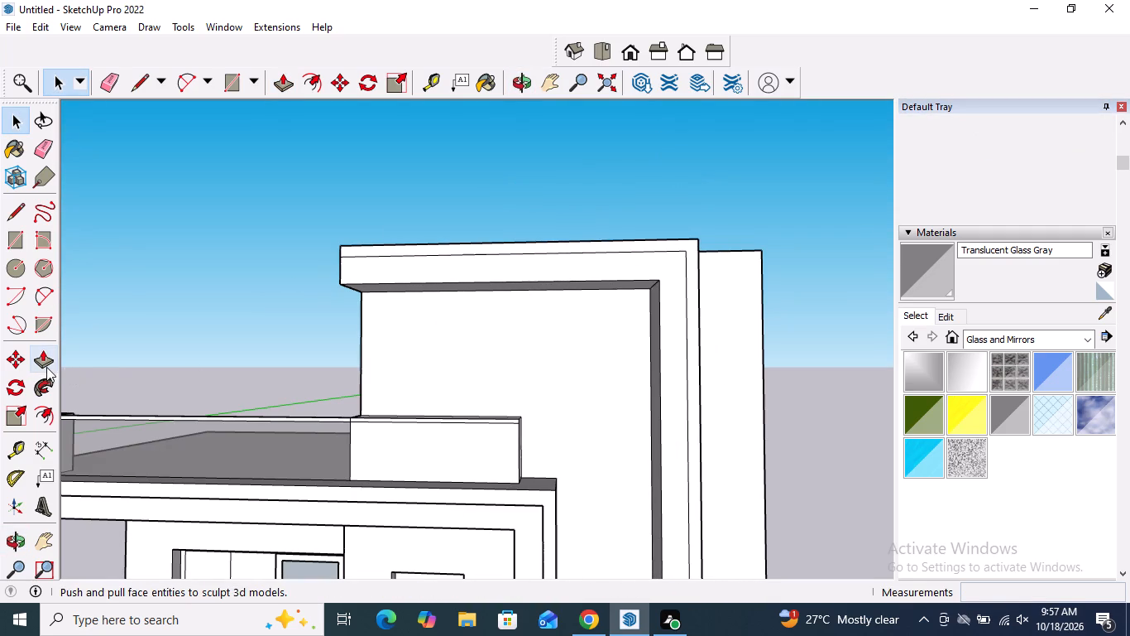
pyautogui.click(45, 366)
pyautogui.click(648, 257)
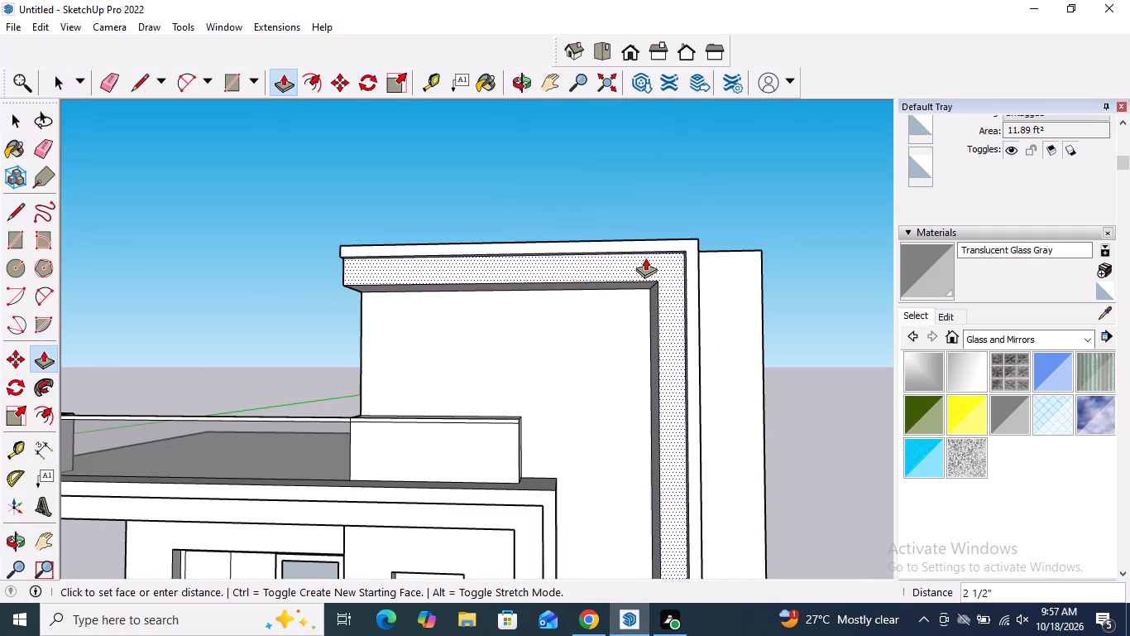
pyautogui.click(645, 258)
pyautogui.press('space')
# Outline a narrow strip beside the tower frame with a vertical line about 16' 7" down from its underside, closed by a horizontal line about 1' long.
pyautogui.scroll(-5, 570, 179)
pyautogui.moveTo(618, 226); pyautogui.dragTo(754, 229, button='middle')
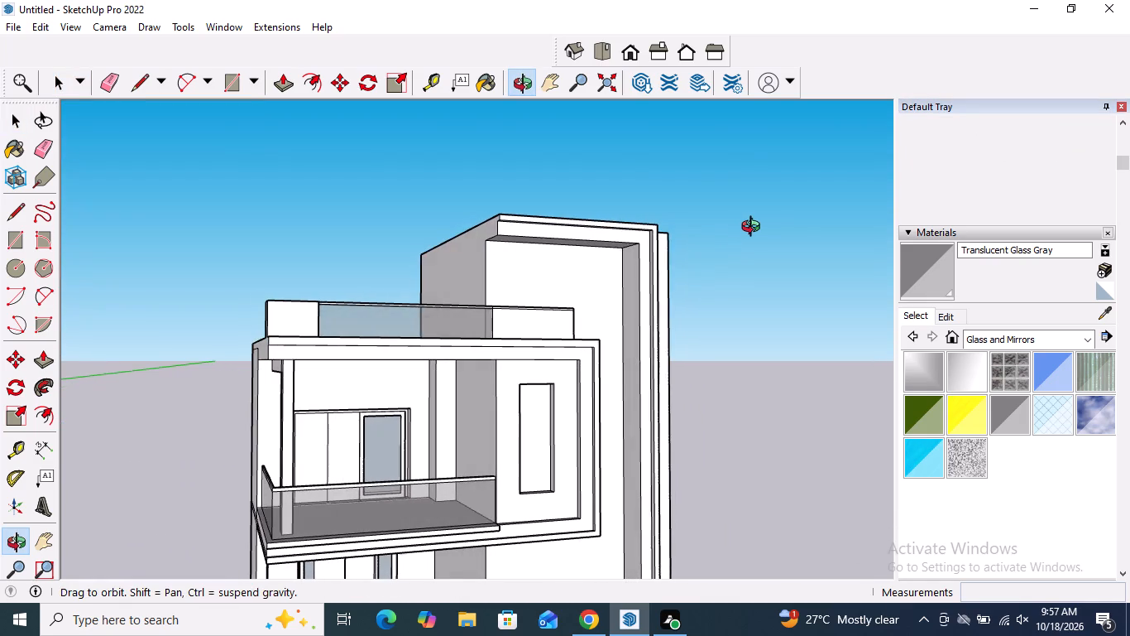
pyautogui.moveTo(754, 229); pyautogui.dragTo(696, 267, button='middle')
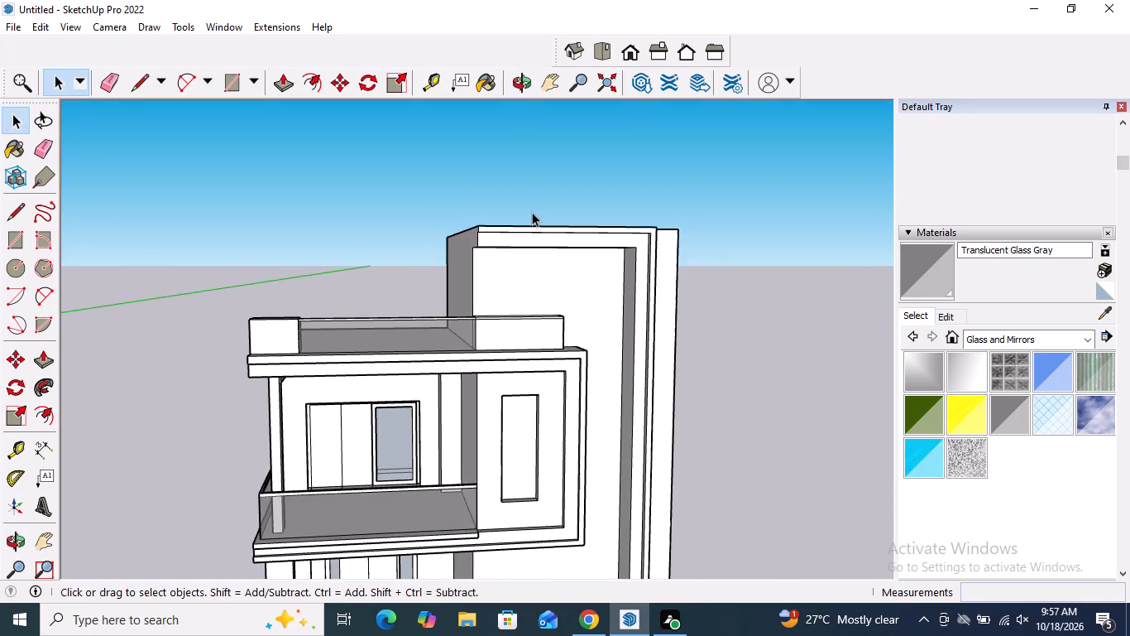
pyautogui.scroll(-9, 532, 212)
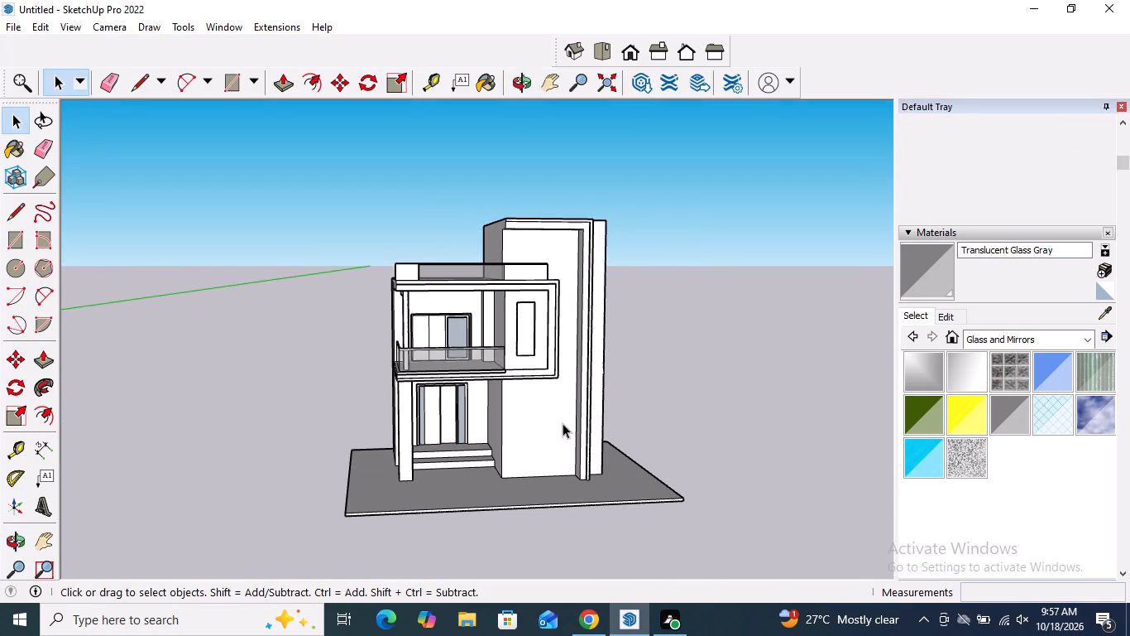
pyautogui.moveTo(563, 422); pyautogui.dragTo(520, 422, button='middle')
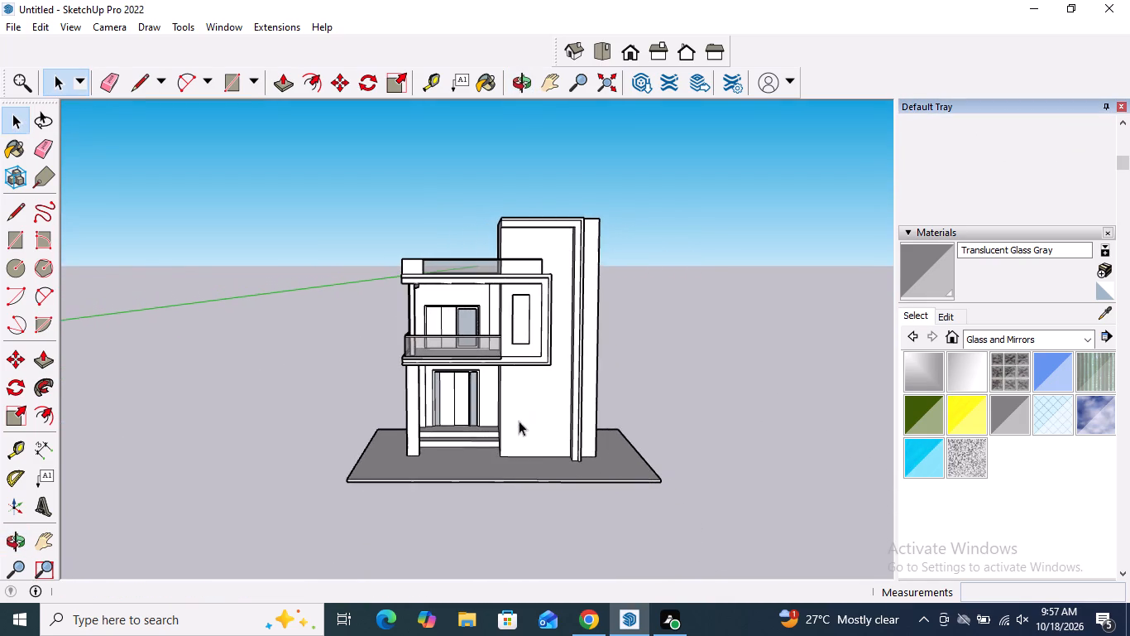
pyautogui.scroll(4, 544, 415)
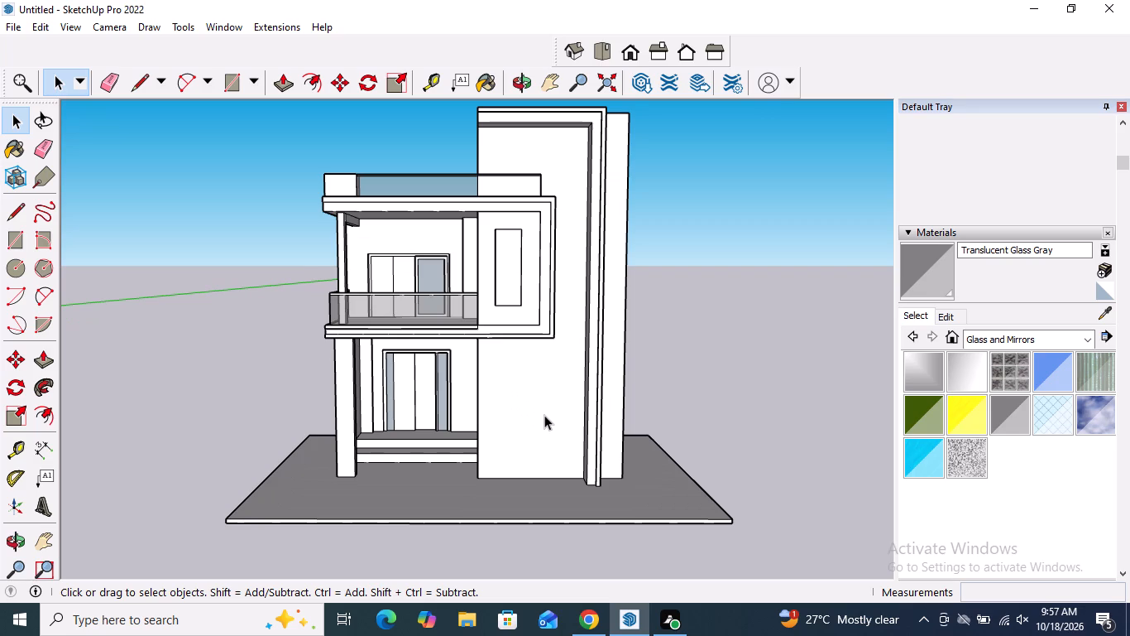
pyautogui.moveTo(545, 414); pyautogui.dragTo(534, 417, button='middle')
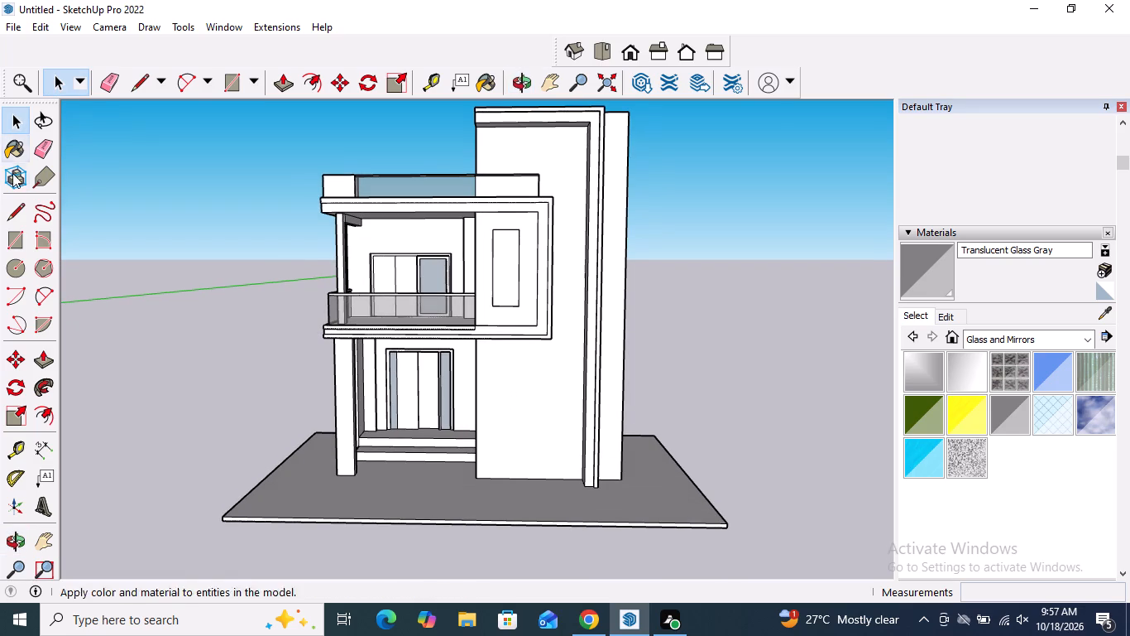
pyautogui.click(14, 214)
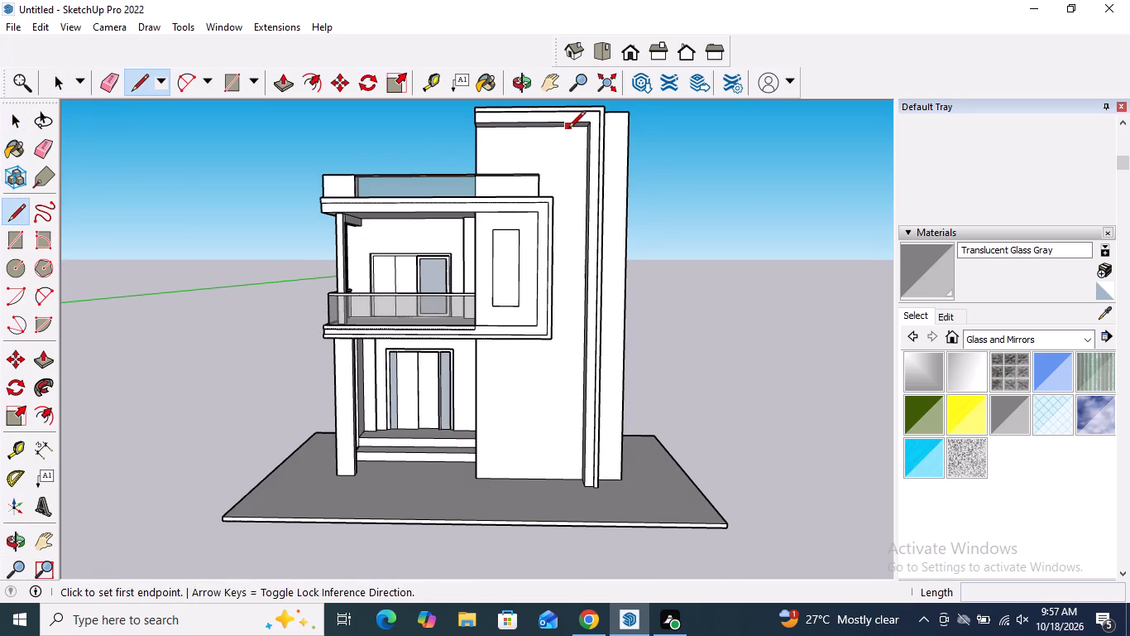
pyautogui.moveTo(568, 129); pyautogui.dragTo(565, 147)
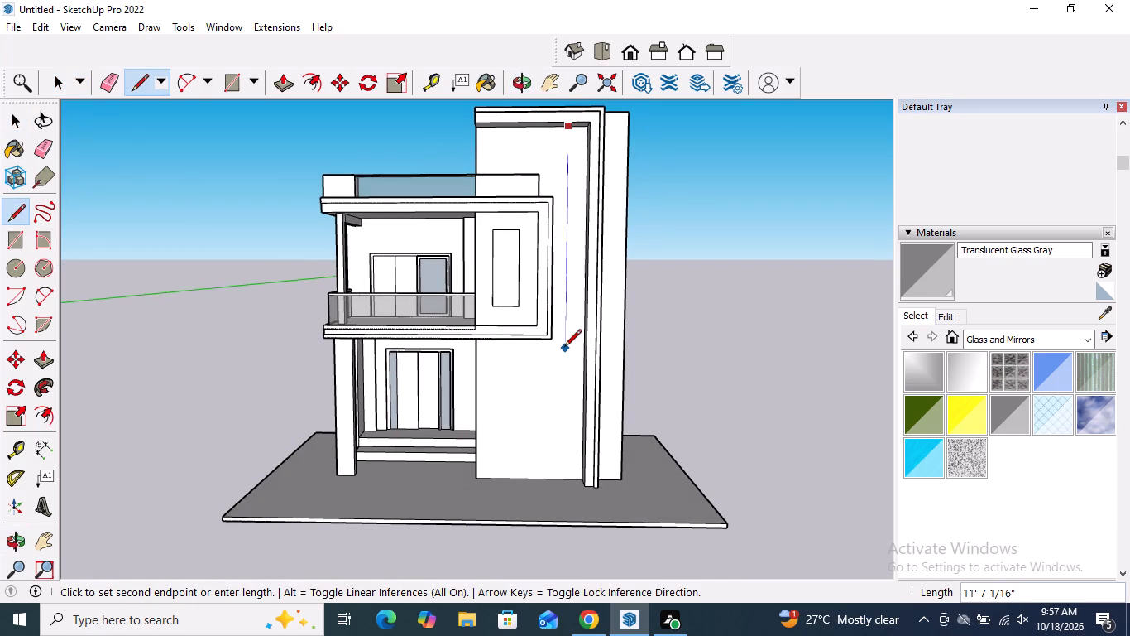
pyautogui.scroll(2, 558, 439)
pyautogui.click(559, 437)
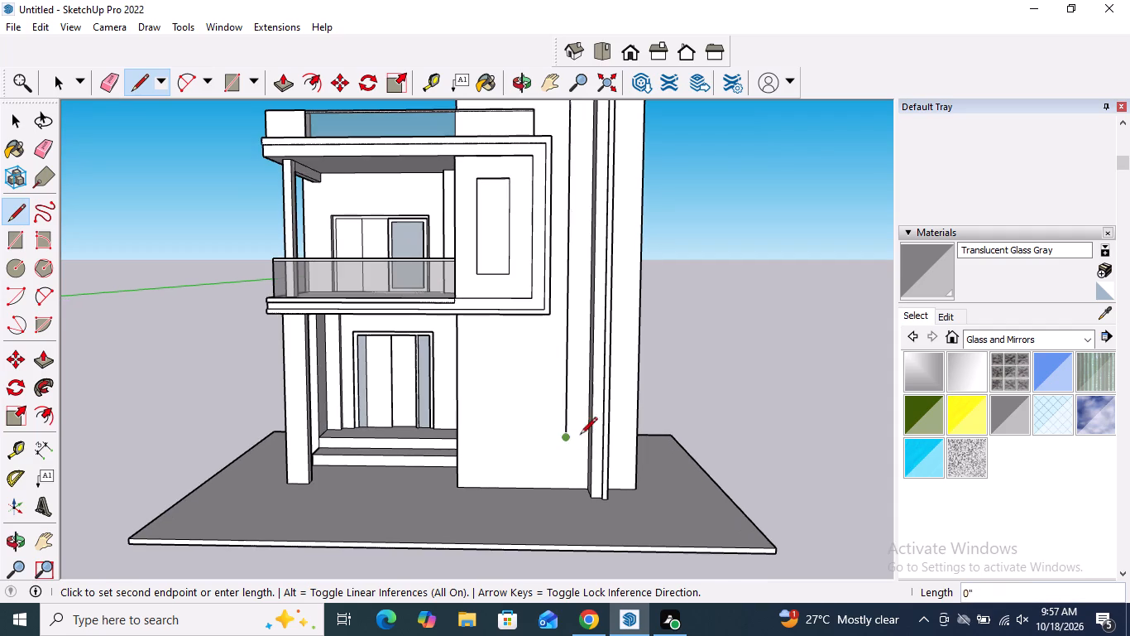
pyautogui.scroll(5, 582, 435)
pyautogui.click(591, 435)
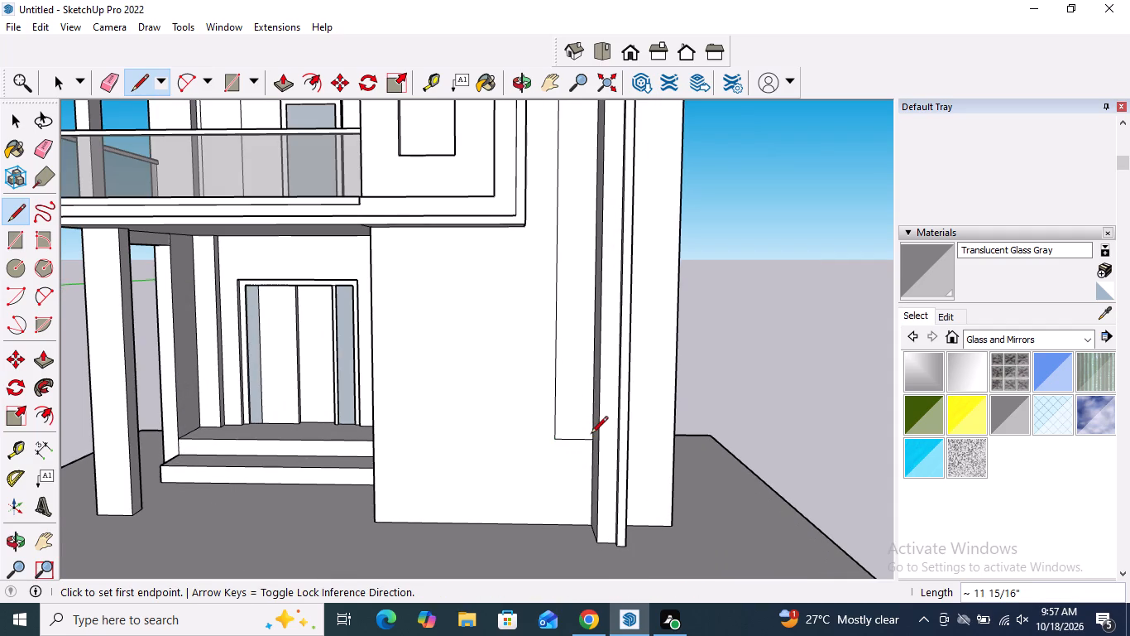
# Divide the narrow strip with a horizontal line about 1' long across its lower part, forming a separate bottom panel.
pyautogui.scroll(-1, 591, 435)
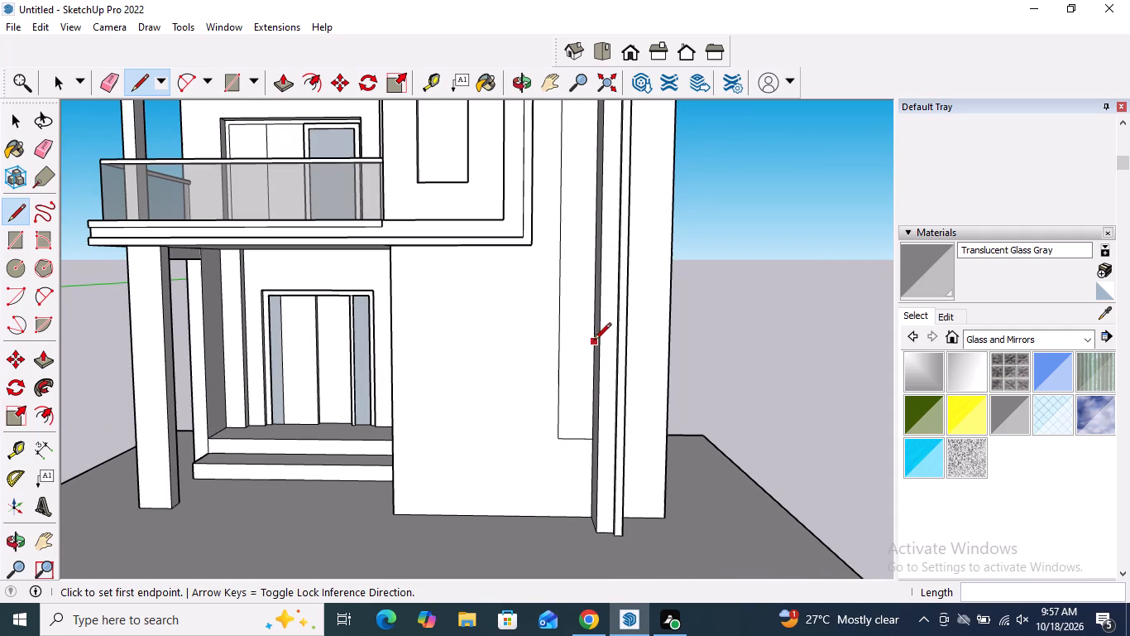
pyautogui.click(594, 341)
pyautogui.click(555, 344)
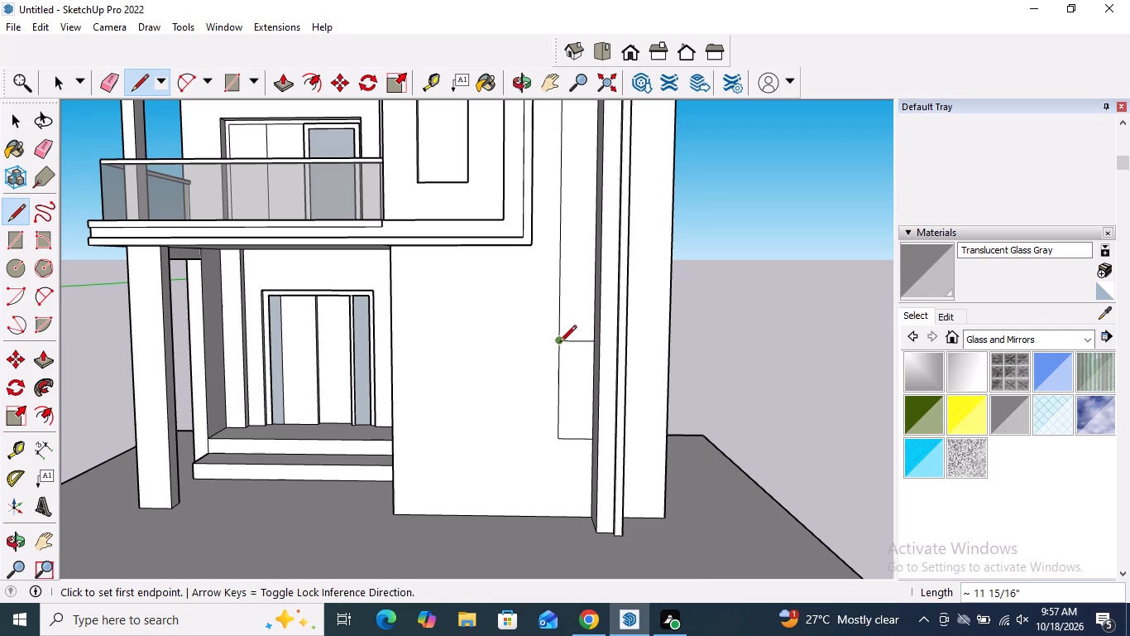
pyautogui.press('space')
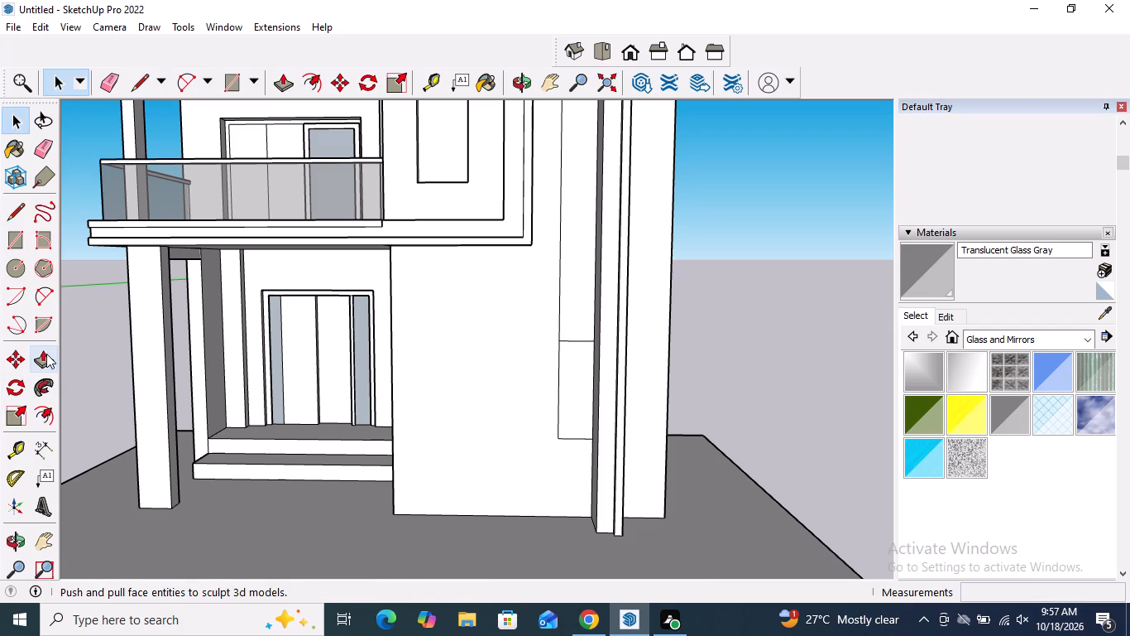
# Offset the outline of the strip's bottom panel inward by about 1 7/8".
pyautogui.click(45, 421)
pyautogui.scroll(5, 625, 400)
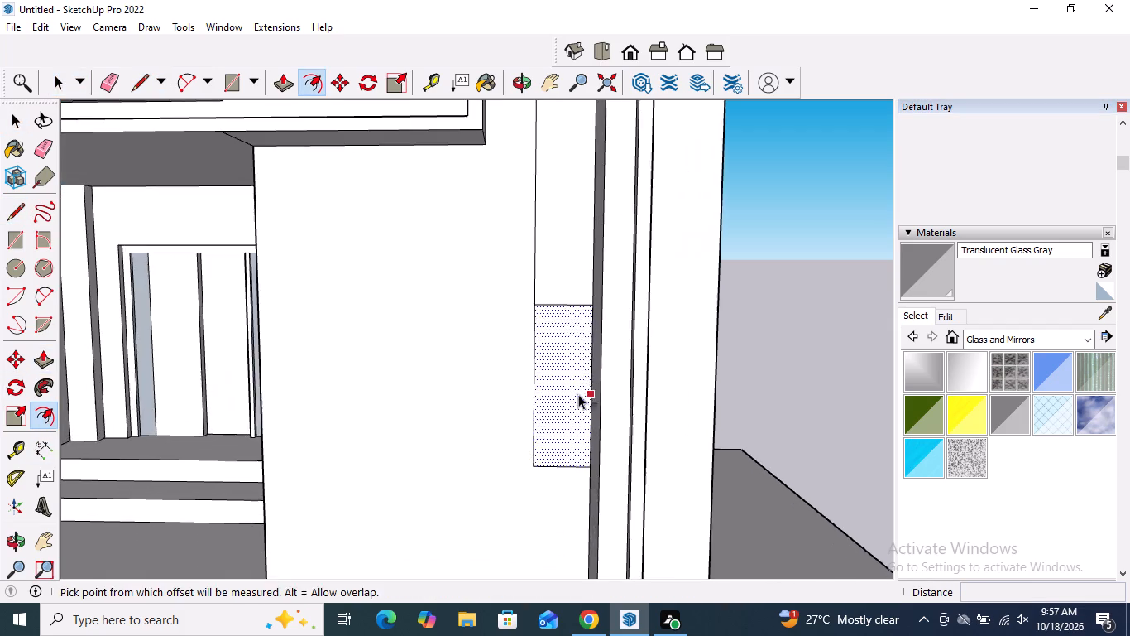
pyautogui.scroll(4, 536, 387)
pyautogui.click(553, 378)
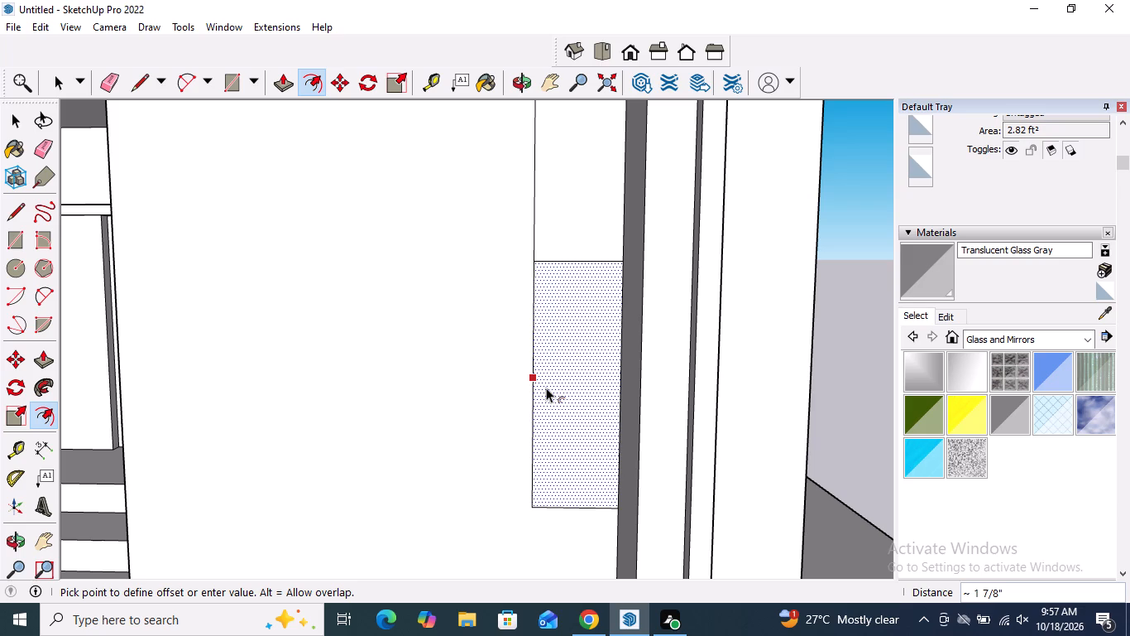
pyautogui.click(543, 389)
pyautogui.press('space')
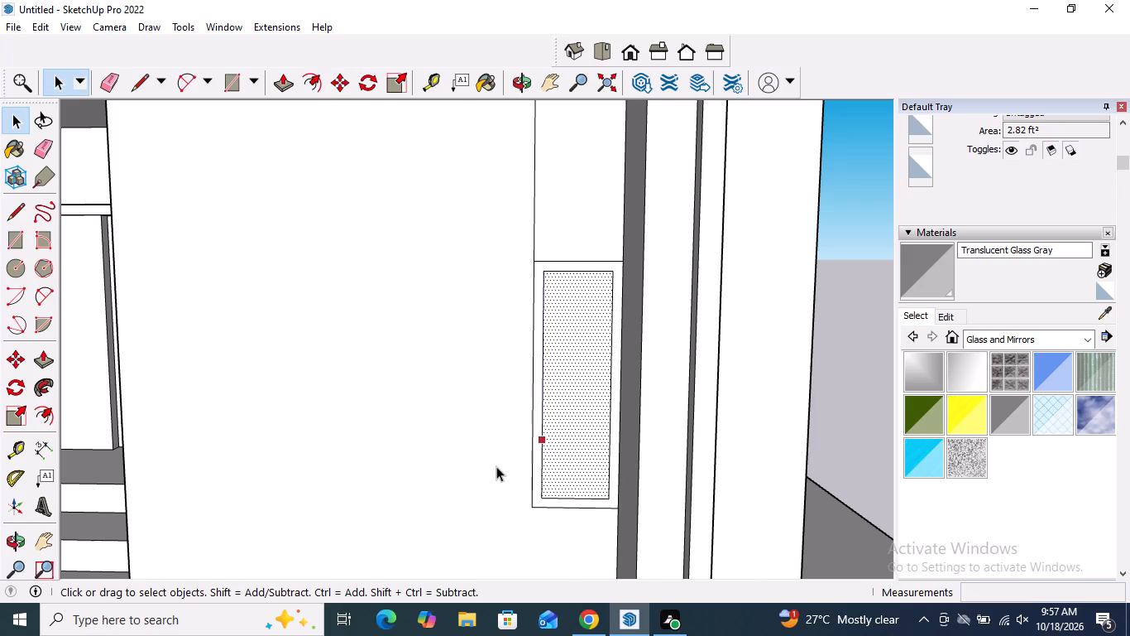
# Push the inner face of the strip's bottom panel back about 2 13/16" to form a recess.
pyautogui.scroll(-5, 496, 466)
pyautogui.press('space')
pyautogui.click(806, 362)
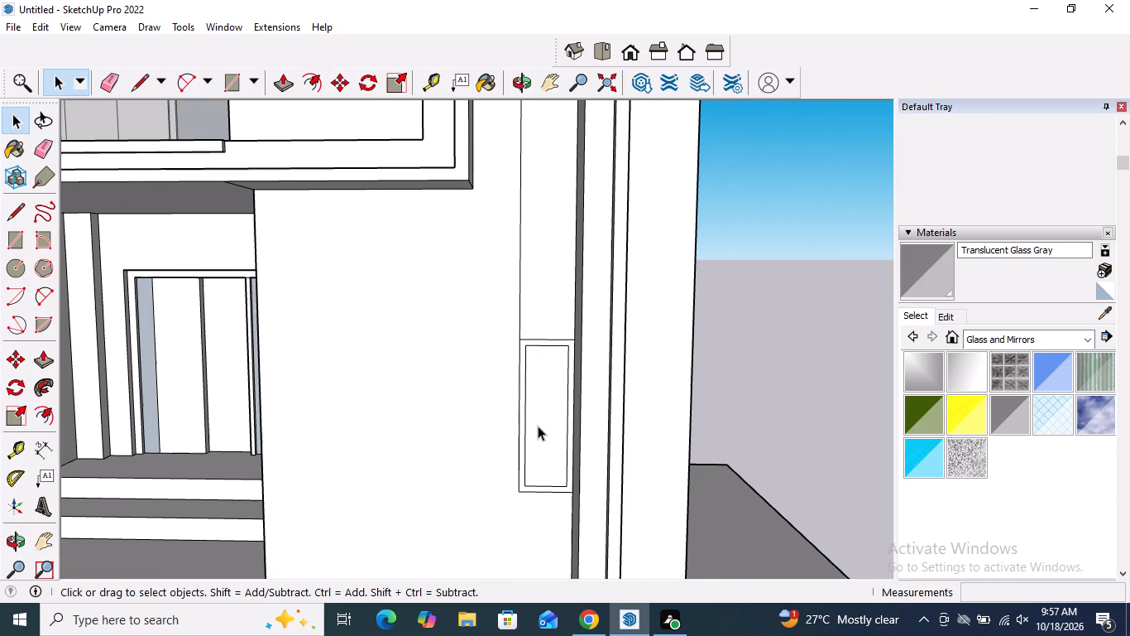
pyautogui.scroll(4, 537, 426)
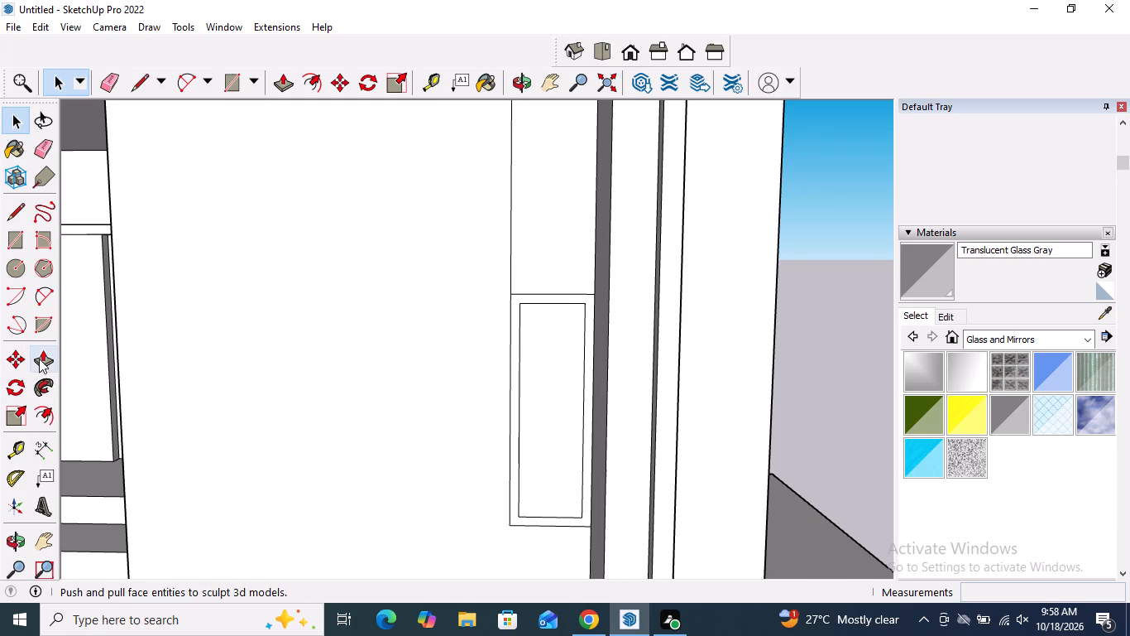
pyautogui.click(39, 359)
pyautogui.click(539, 400)
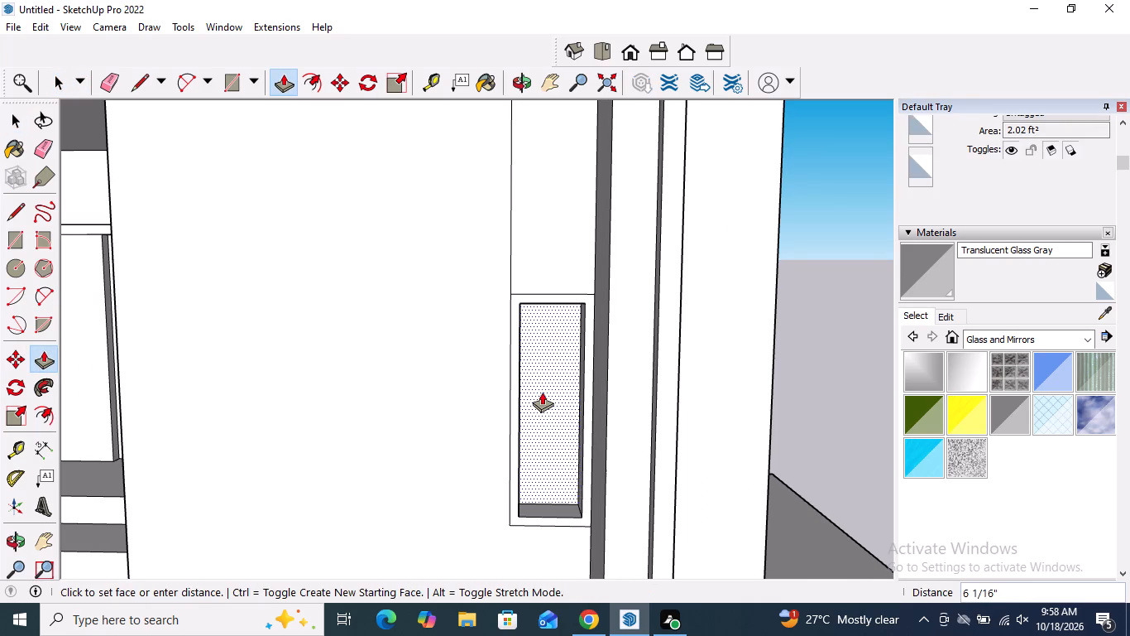
pyautogui.click(543, 395)
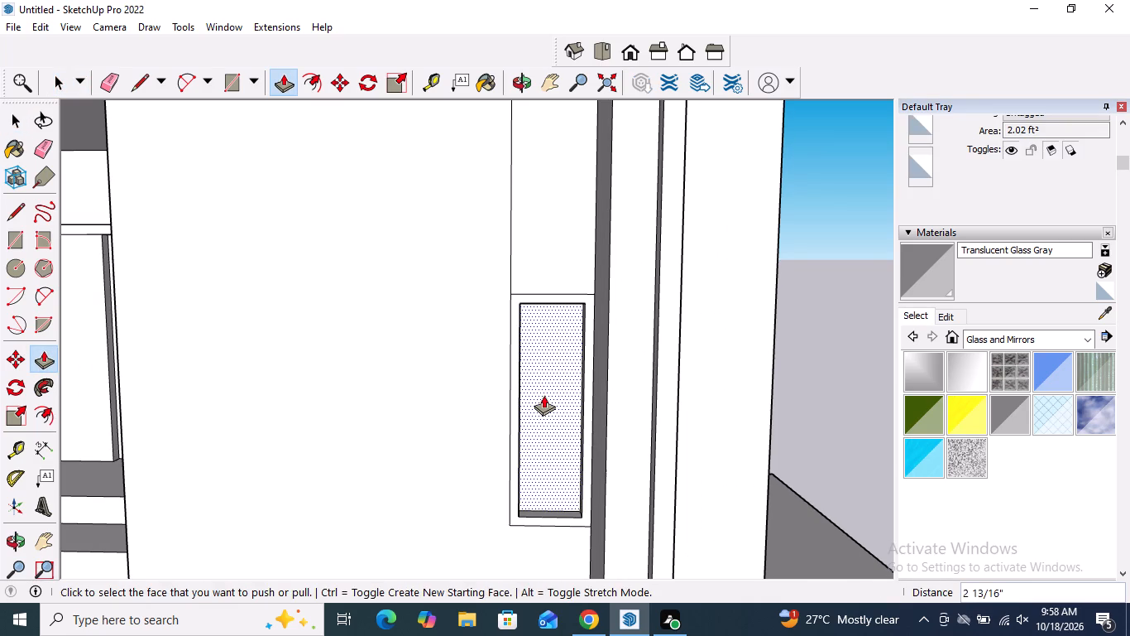
pyautogui.press('space')
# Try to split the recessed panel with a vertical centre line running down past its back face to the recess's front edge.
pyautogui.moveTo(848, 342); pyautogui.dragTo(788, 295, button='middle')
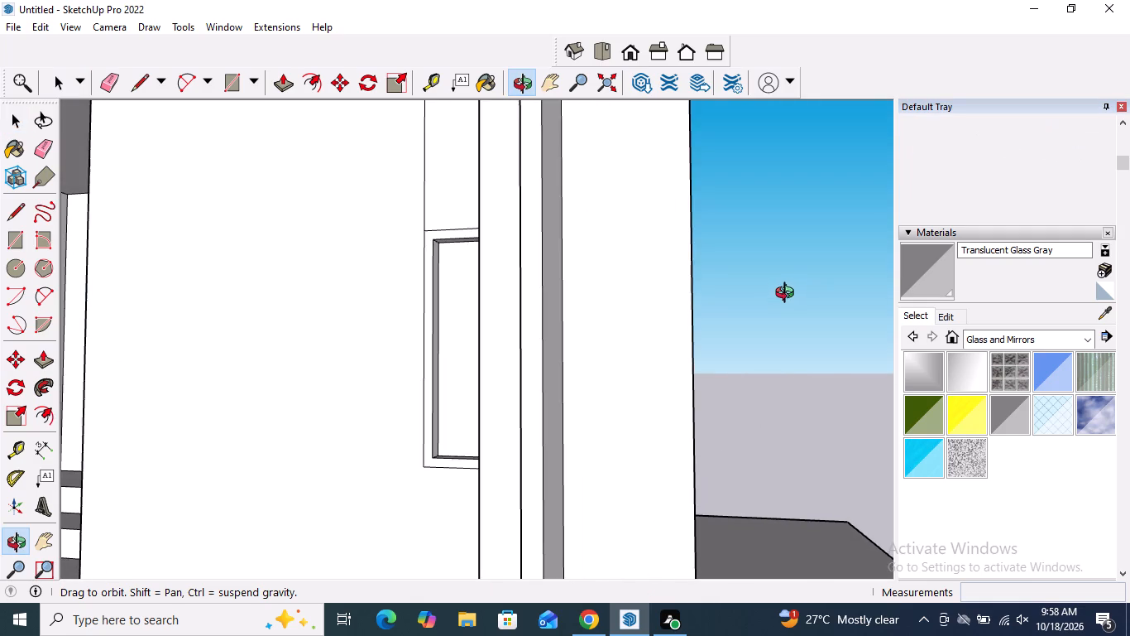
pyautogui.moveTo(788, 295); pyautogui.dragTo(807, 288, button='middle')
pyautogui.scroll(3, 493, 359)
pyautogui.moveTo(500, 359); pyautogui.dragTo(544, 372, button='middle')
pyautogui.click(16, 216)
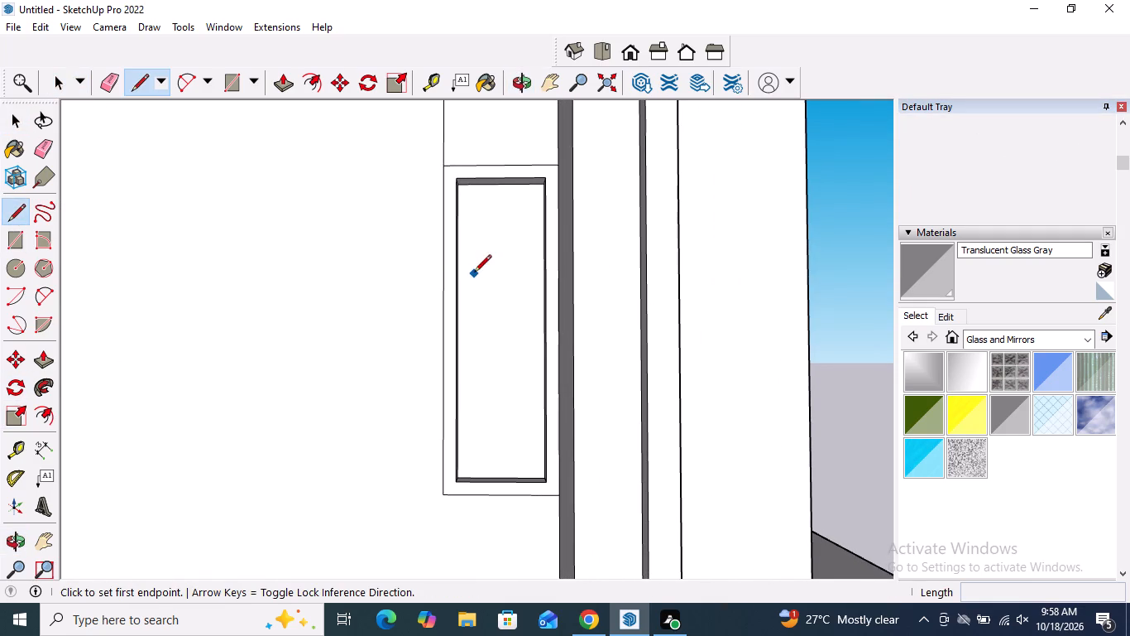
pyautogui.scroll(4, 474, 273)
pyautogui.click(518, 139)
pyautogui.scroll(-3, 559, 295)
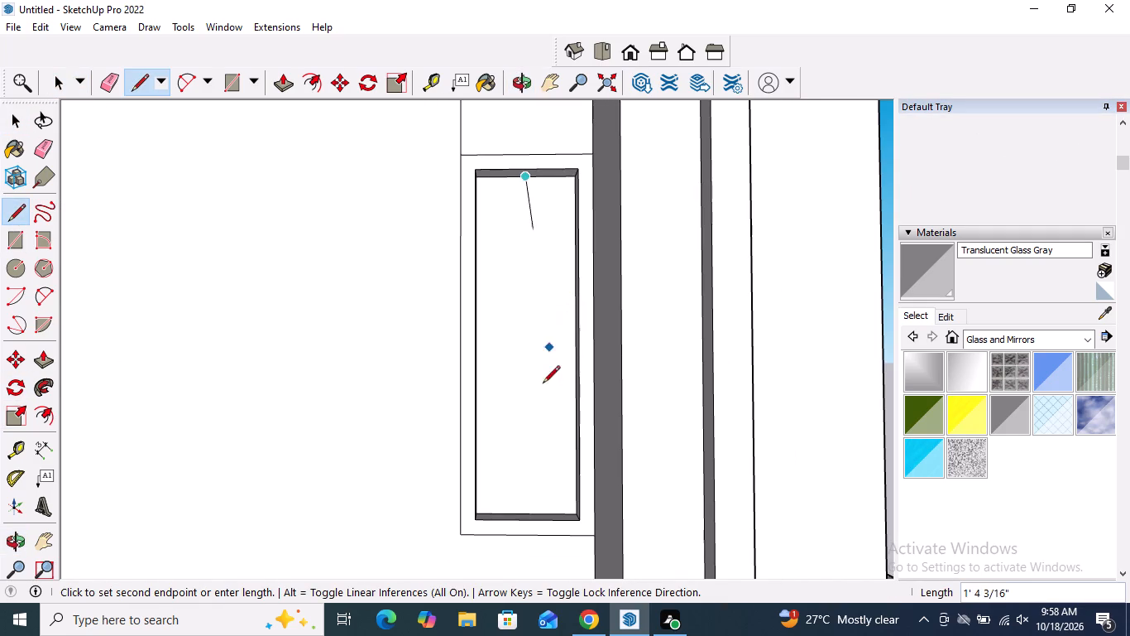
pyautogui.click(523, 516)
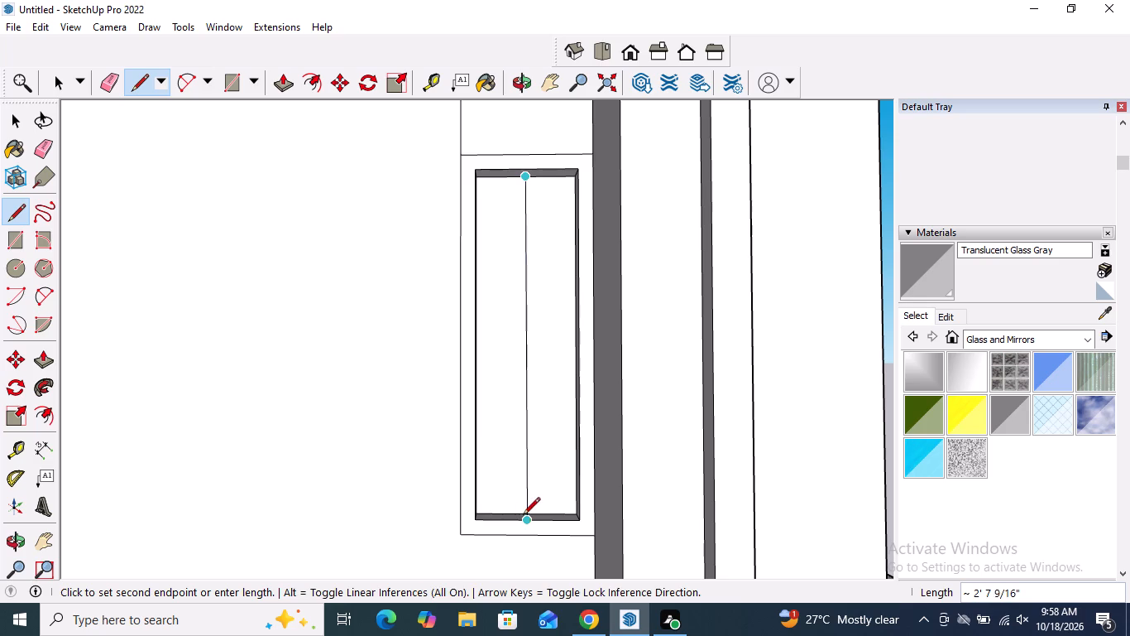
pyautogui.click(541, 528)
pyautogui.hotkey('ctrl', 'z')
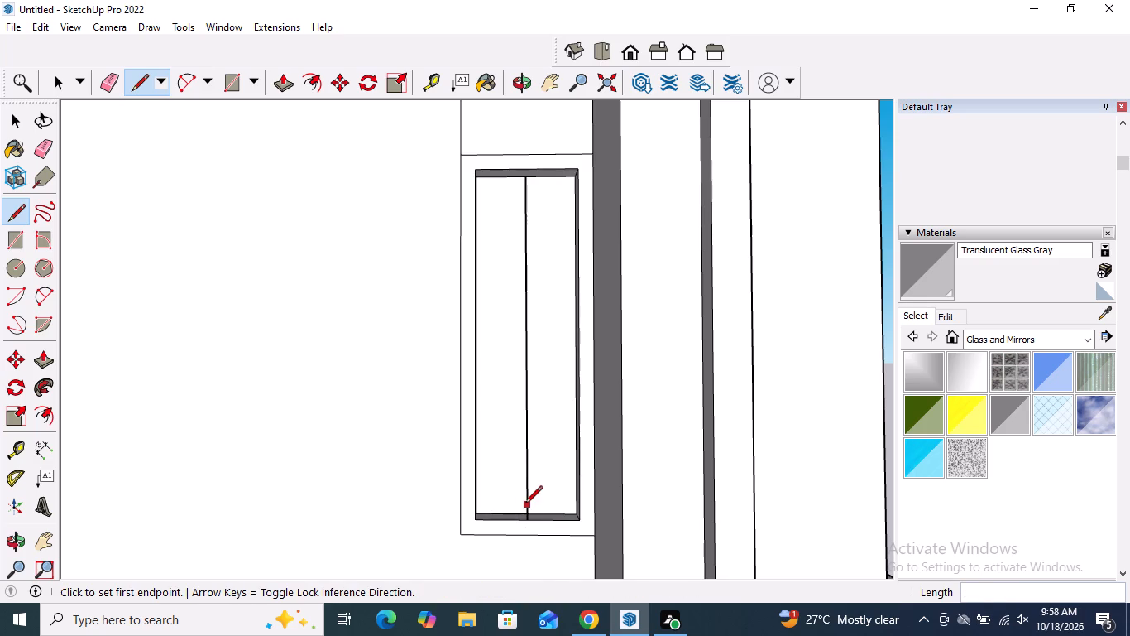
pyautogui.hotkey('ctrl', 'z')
# Split the recessed panel's back face into two equal leaves with a vertical line between its bottom and top edge midpoints.
pyautogui.click(524, 510)
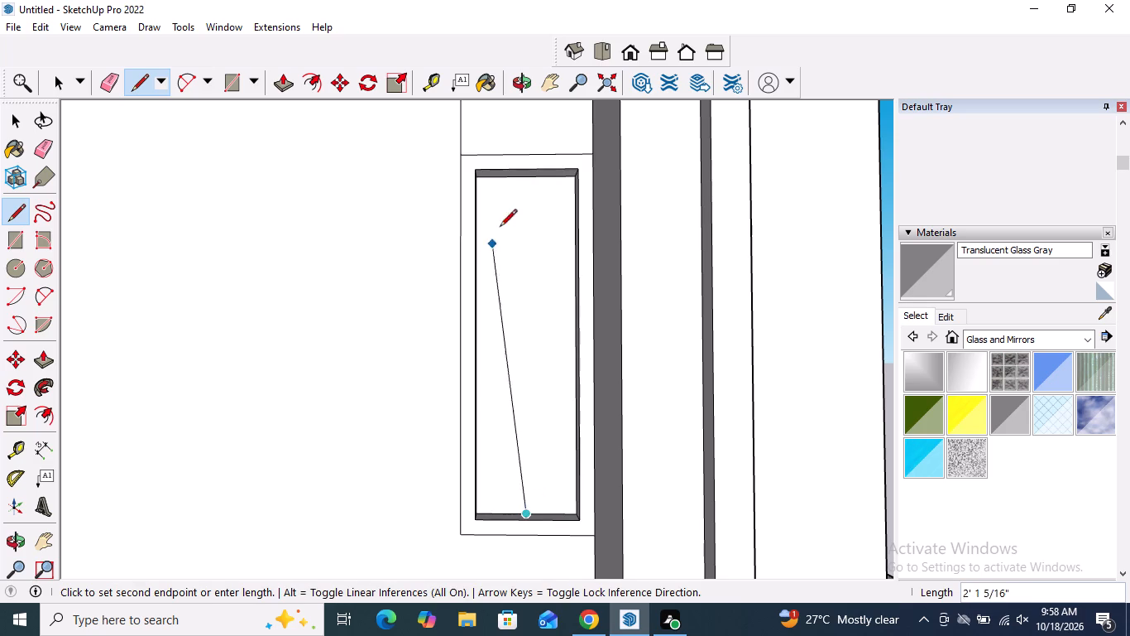
pyautogui.click(524, 180)
pyautogui.press('space')
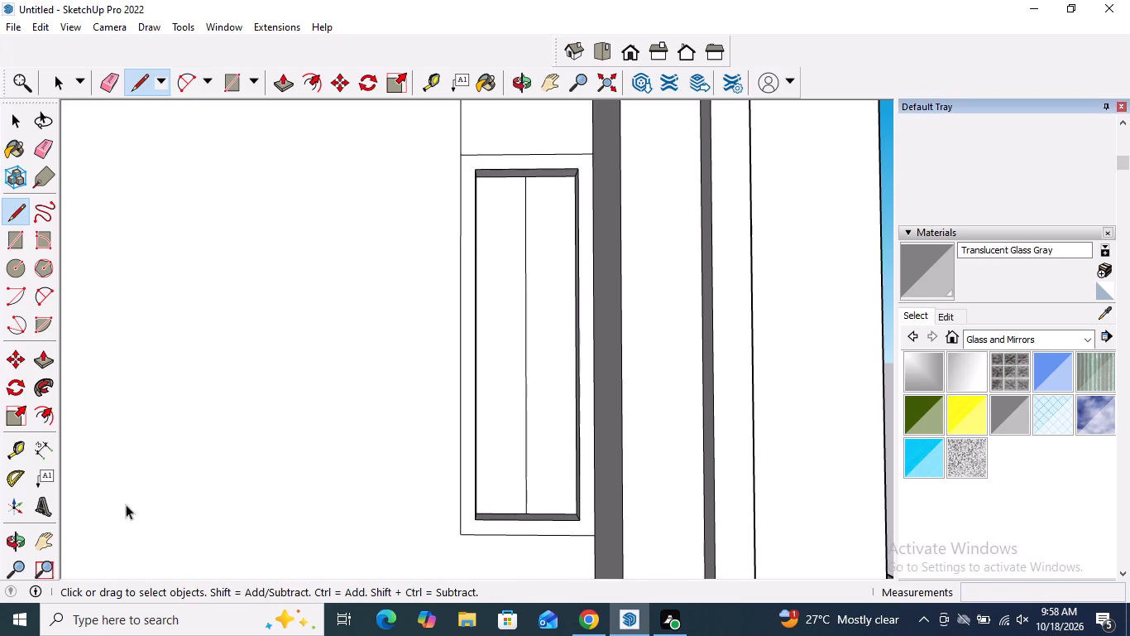
# Offset the outlines of both leaves in the recessed panel inward by about 7/16".
pyautogui.click(41, 416)
pyautogui.scroll(7, 577, 424)
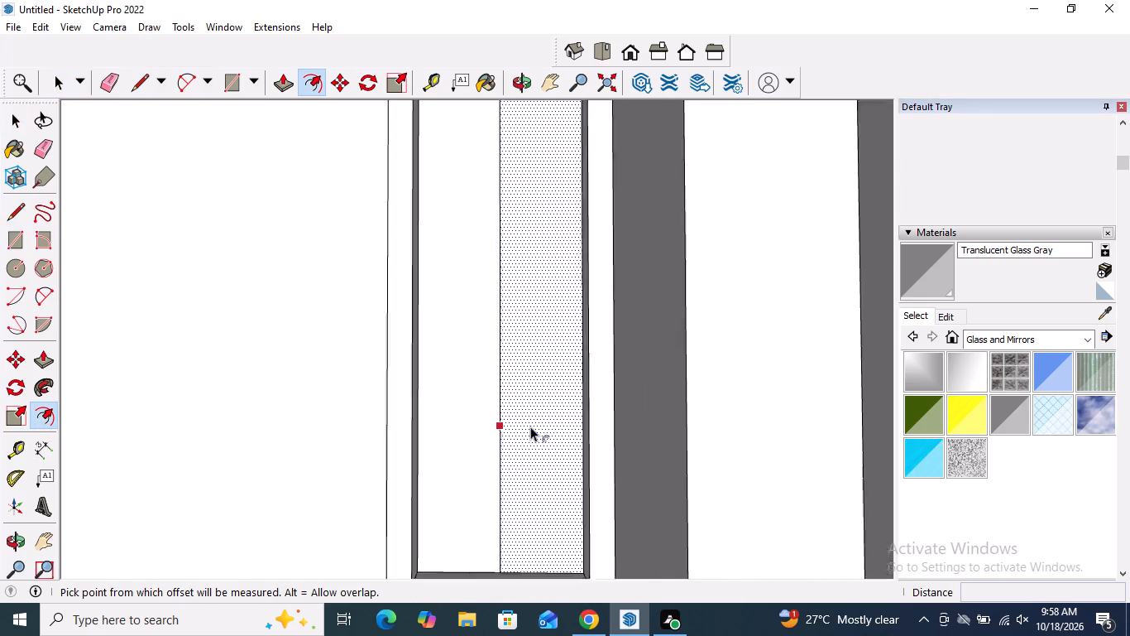
pyautogui.scroll(1, 530, 426)
pyautogui.click(517, 422)
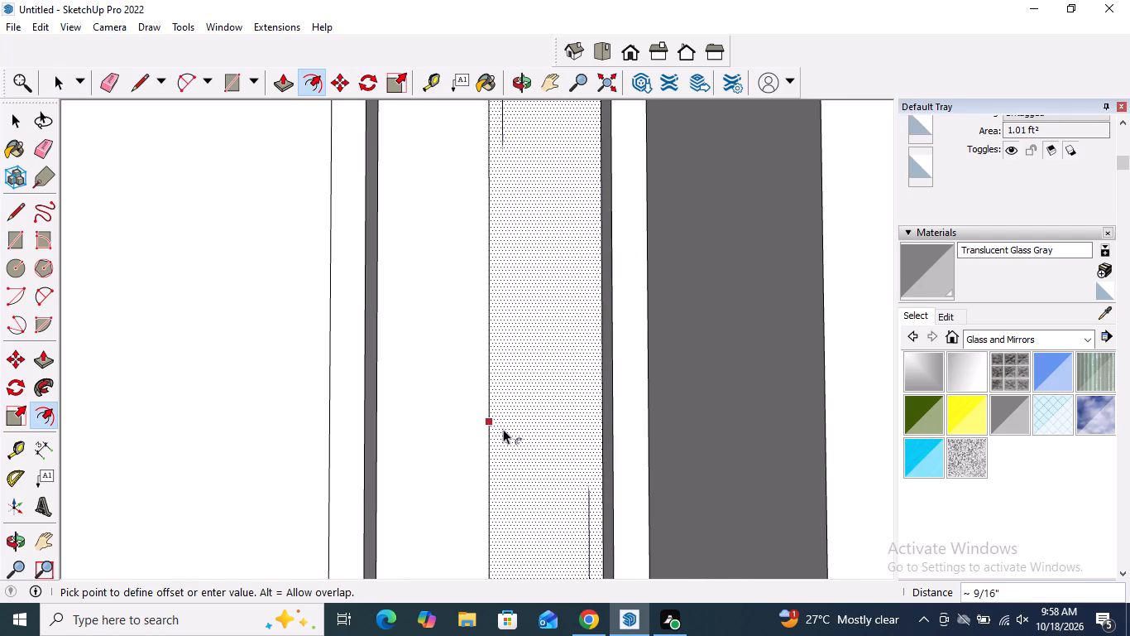
pyautogui.click(500, 430)
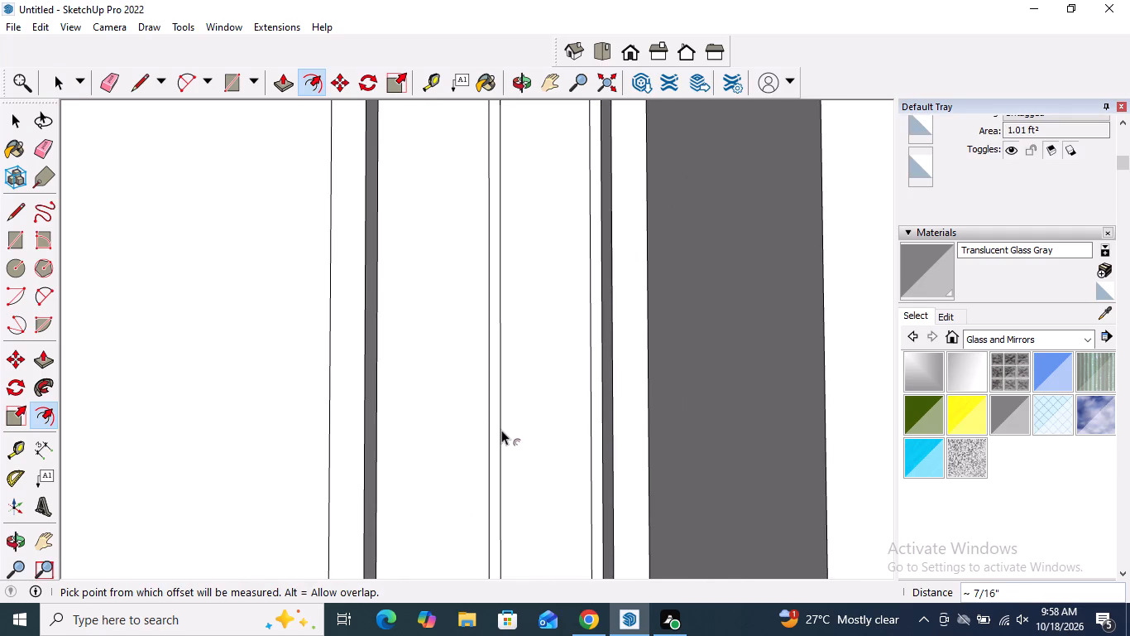
pyautogui.doubleClick(445, 436)
pyautogui.press('space')
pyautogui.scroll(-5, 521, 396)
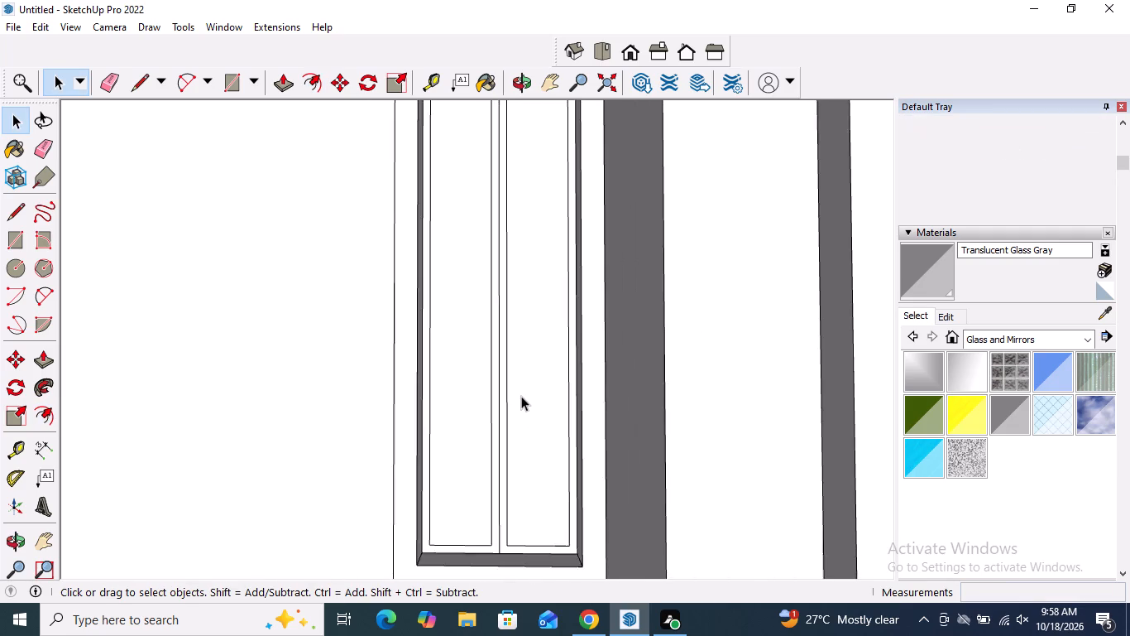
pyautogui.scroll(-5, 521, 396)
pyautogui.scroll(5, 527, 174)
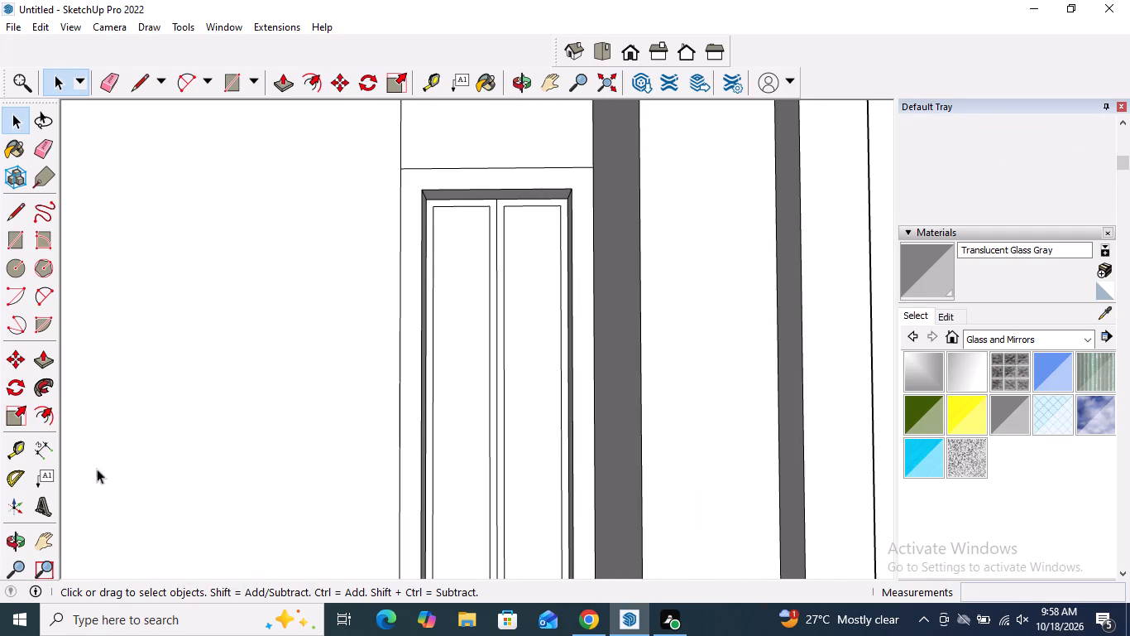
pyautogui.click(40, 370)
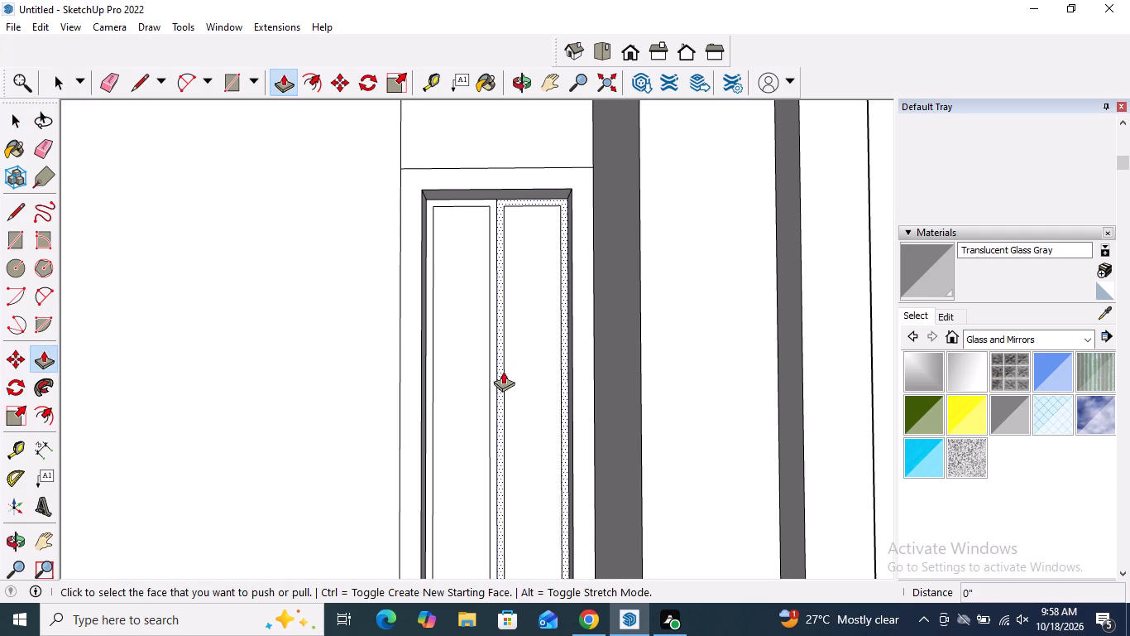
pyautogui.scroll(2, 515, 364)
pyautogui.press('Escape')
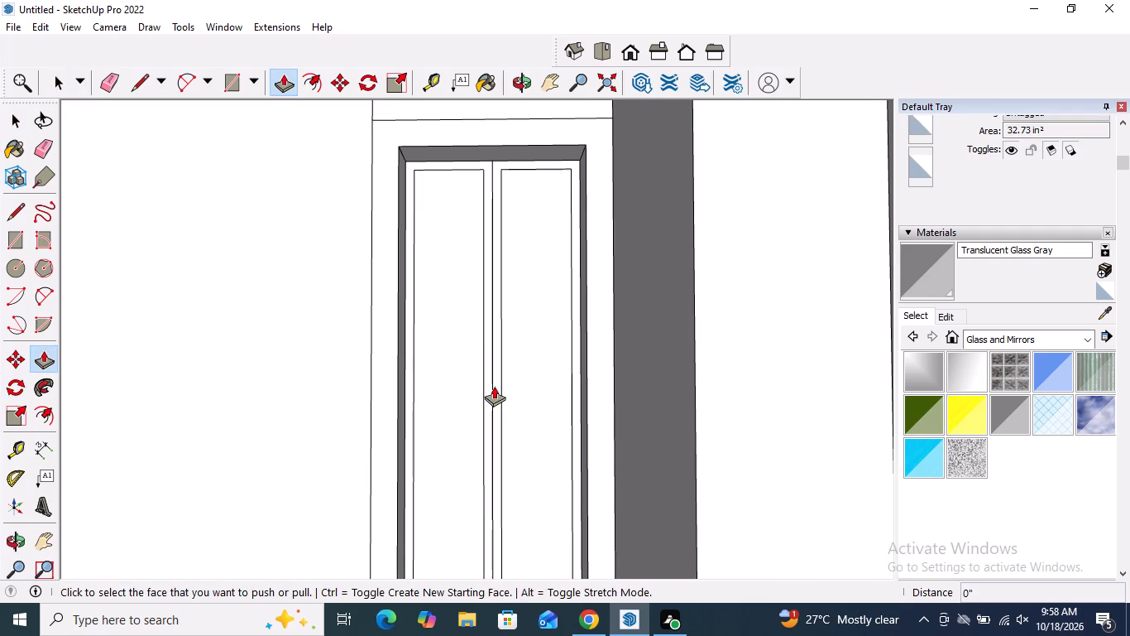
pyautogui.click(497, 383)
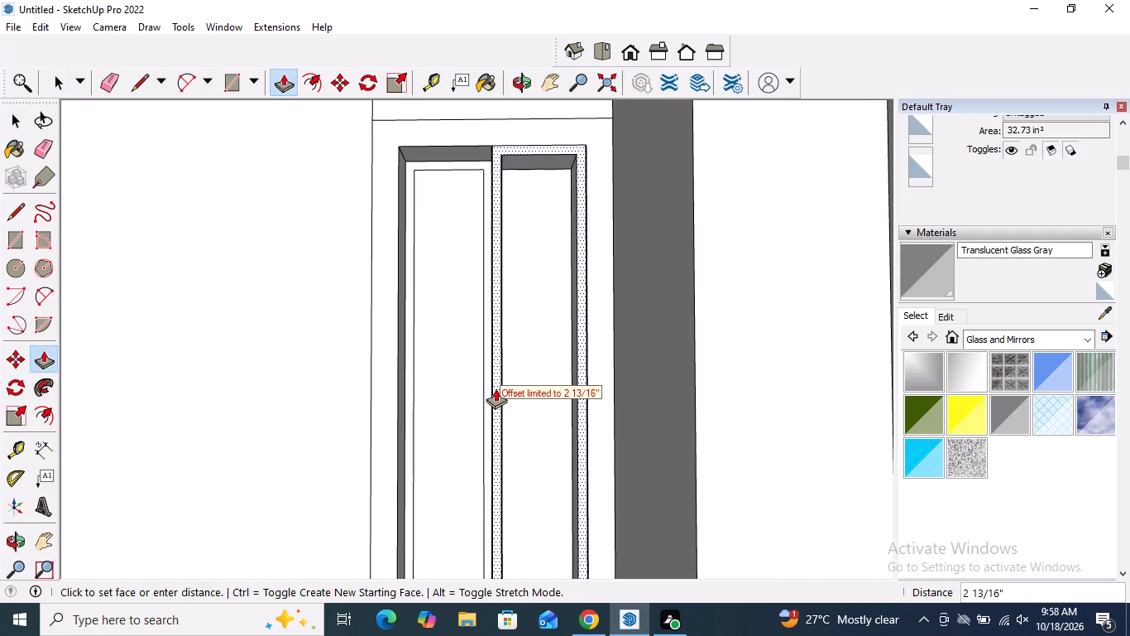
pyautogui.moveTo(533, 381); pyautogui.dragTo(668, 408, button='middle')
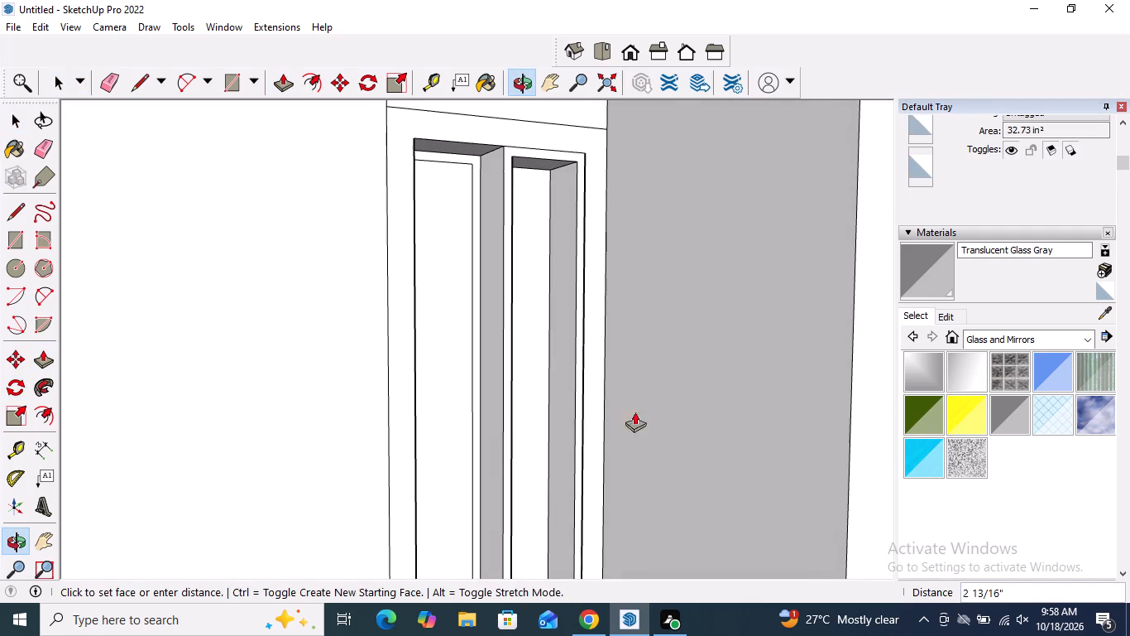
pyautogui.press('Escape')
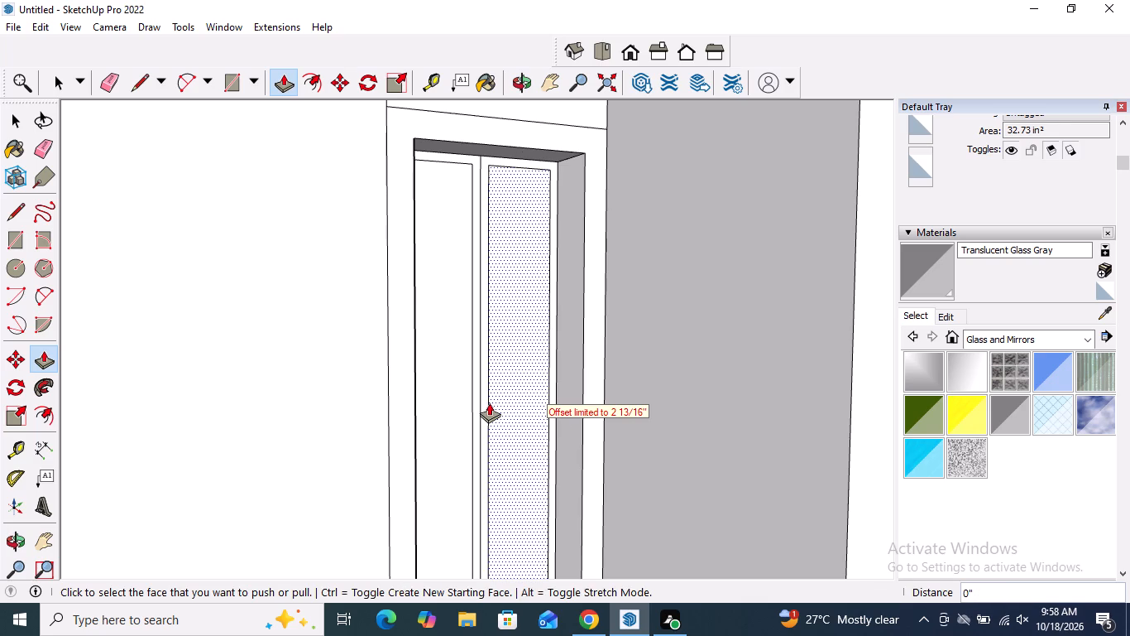
# Pull the border frame of the right-hand leaf forward about 1 3/8".
pyautogui.click(486, 402)
pyautogui.click(497, 406)
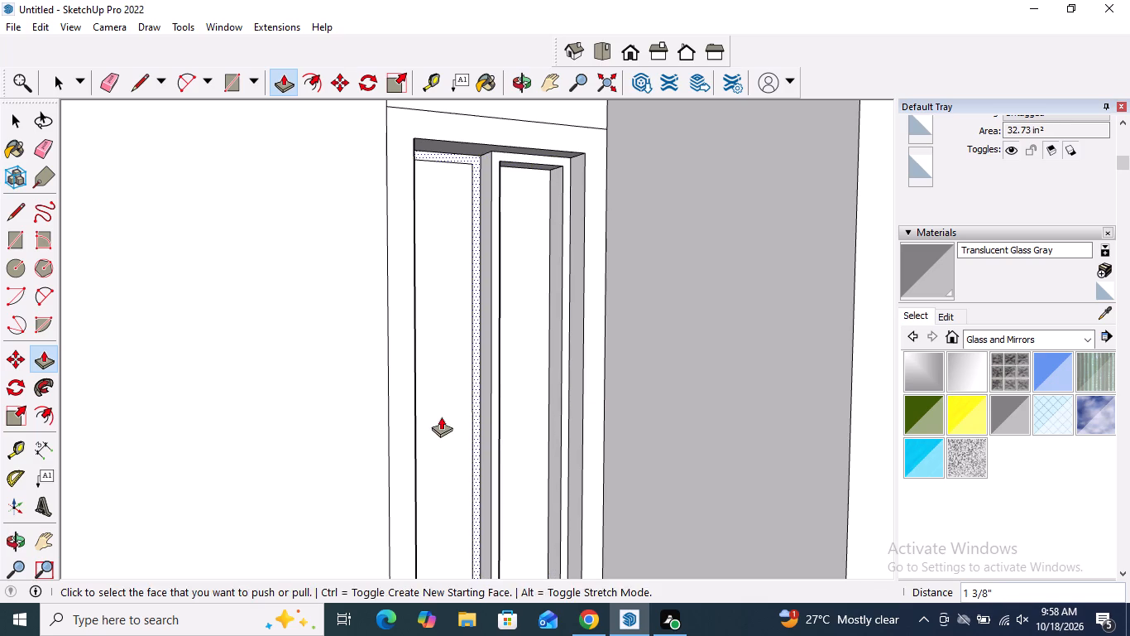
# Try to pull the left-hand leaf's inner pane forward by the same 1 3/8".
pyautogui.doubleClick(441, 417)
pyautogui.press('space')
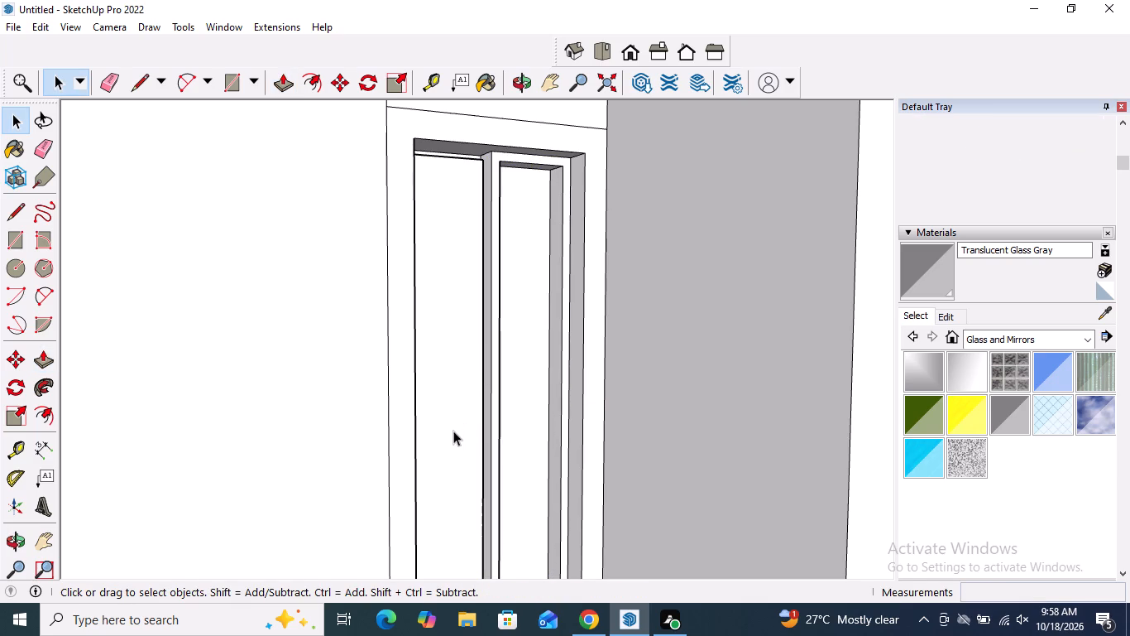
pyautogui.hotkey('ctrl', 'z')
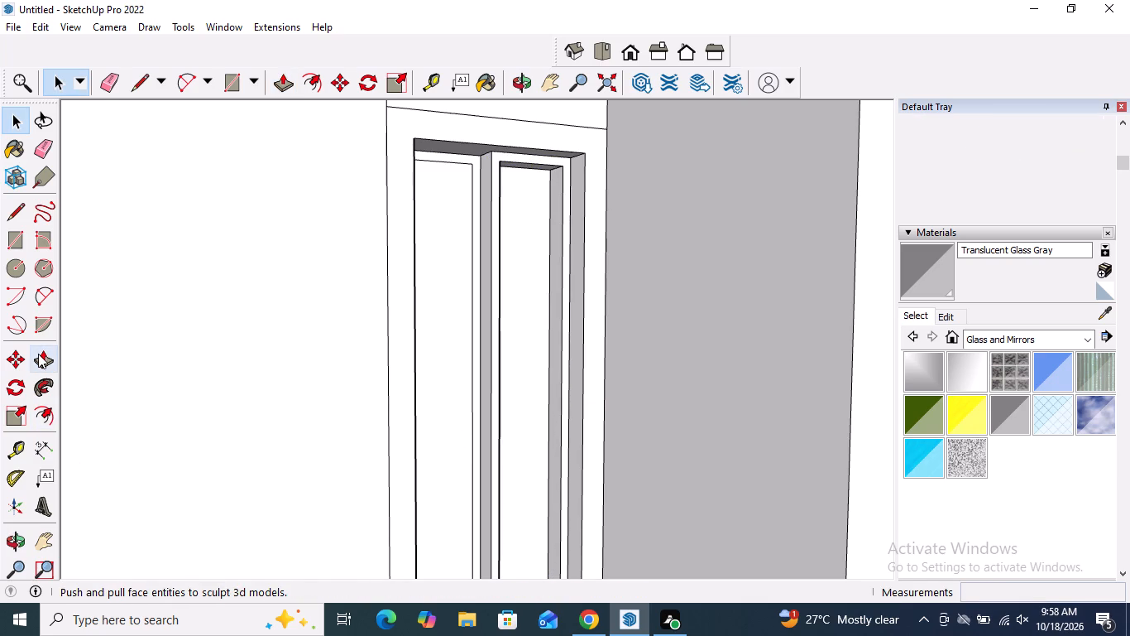
# Pull the border frame of the left-hand leaf forward until it is flush with the right-hand leaf's frame.
pyautogui.moveTo(39, 356); pyautogui.dragTo(52, 357)
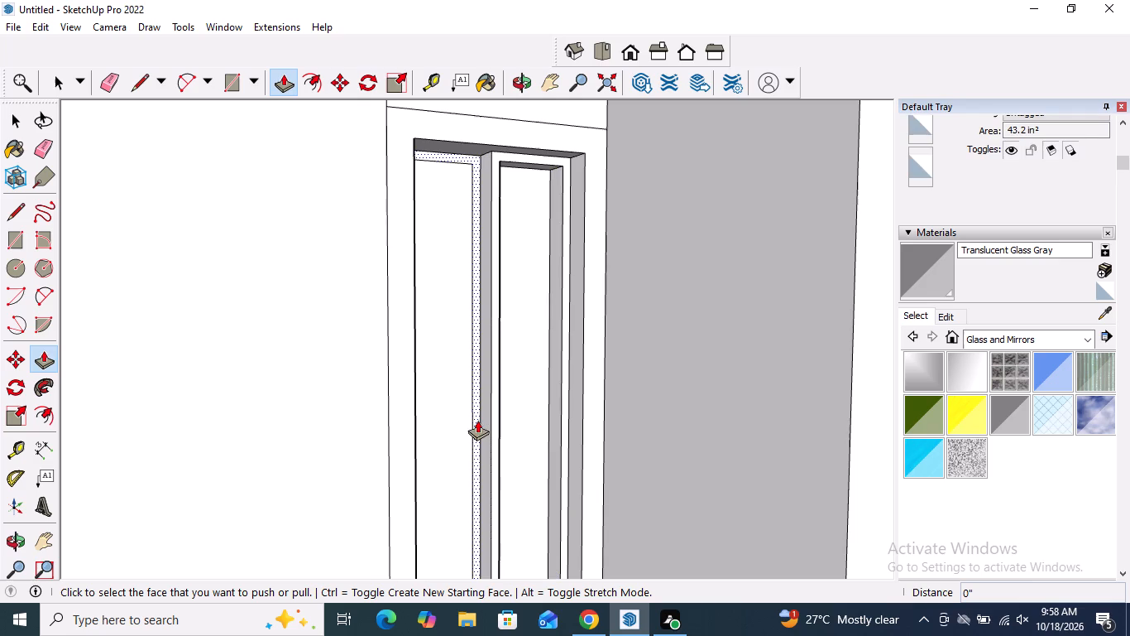
pyautogui.click(477, 420)
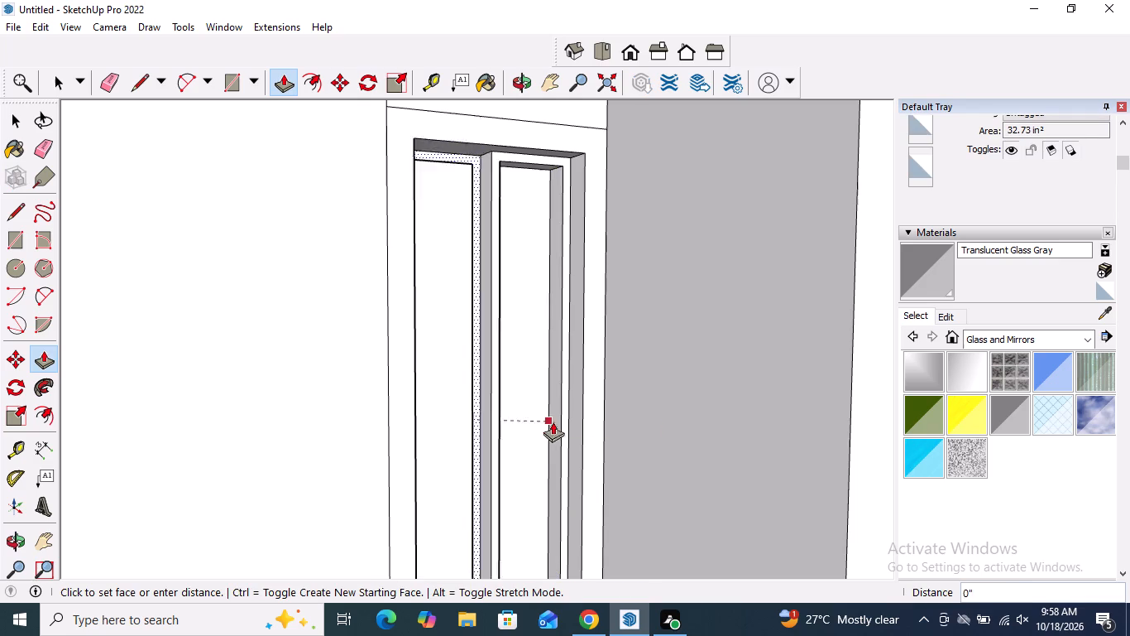
pyautogui.click(563, 420)
pyautogui.press('space')
# Divide the upper part of the narrow strip beside the tower frame with a horizontal line at about roof parapet level.
pyautogui.scroll(-5, 426, 349)
pyautogui.moveTo(577, 326); pyautogui.dragTo(166, 393, button='middle')
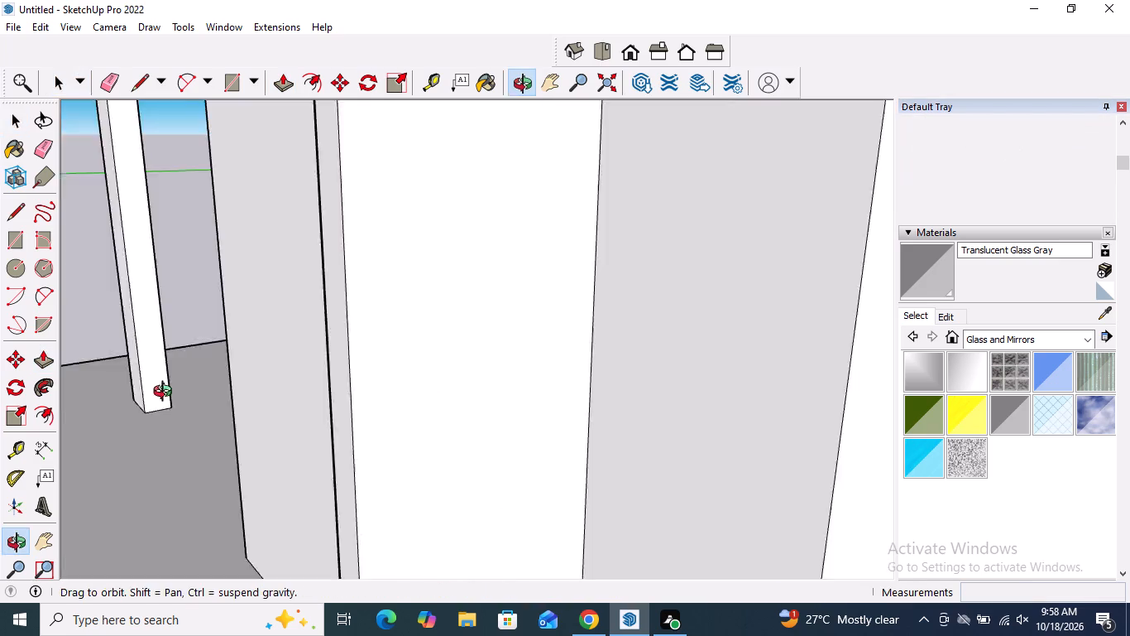
pyautogui.moveTo(166, 393); pyautogui.dragTo(300, 366, button='middle')
pyautogui.scroll(-19, 501, 412)
pyautogui.moveTo(625, 466); pyautogui.dragTo(735, 448, button='middle')
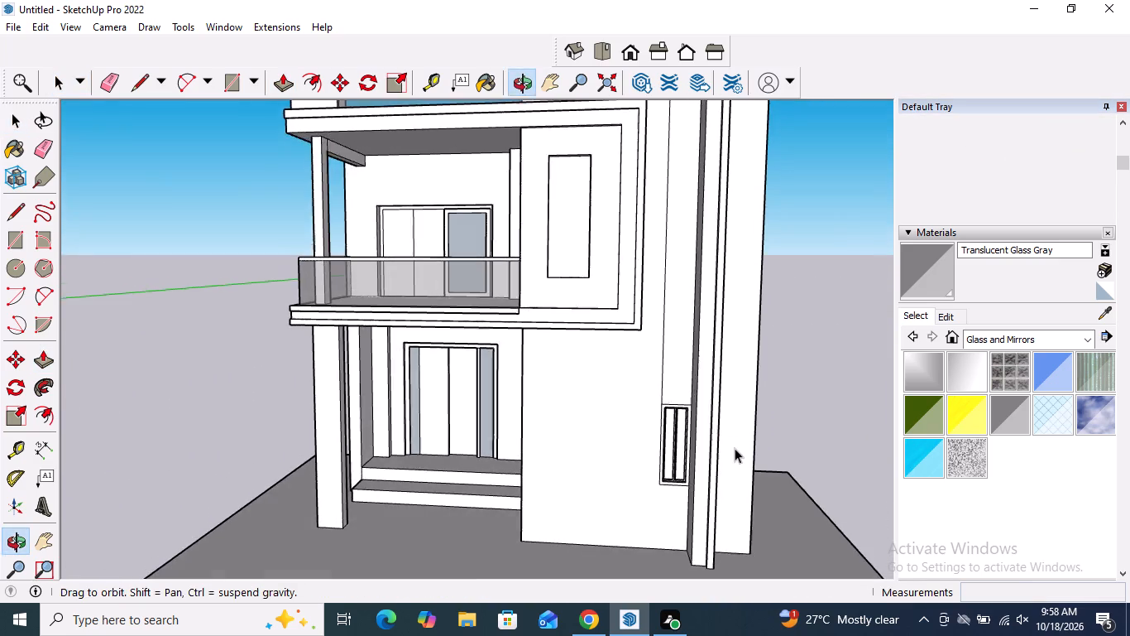
pyautogui.moveTo(735, 448); pyautogui.dragTo(733, 449, button='middle')
pyautogui.scroll(-5, 735, 453)
pyautogui.scroll(1, 716, 228)
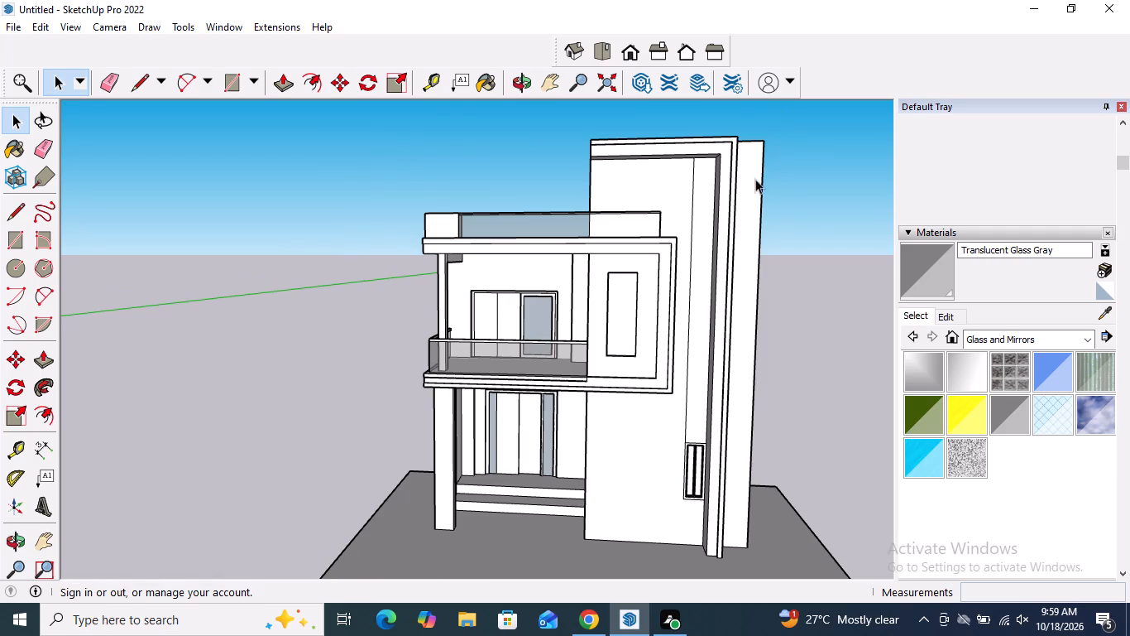
pyautogui.scroll(4, 685, 164)
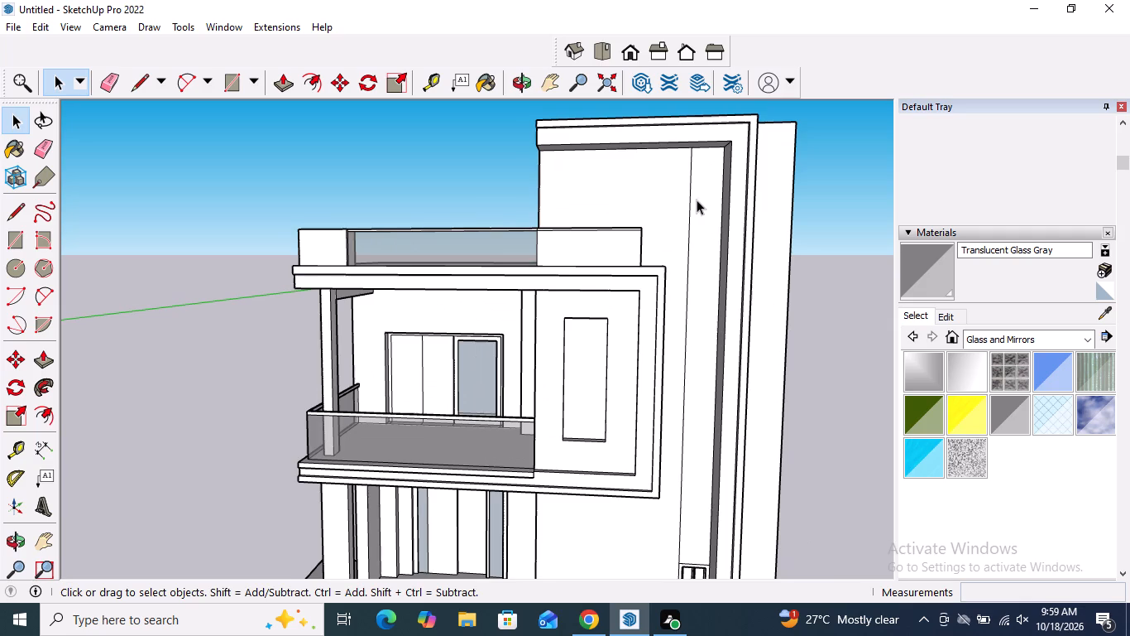
pyautogui.moveTo(701, 198); pyautogui.dragTo(719, 197, button='middle')
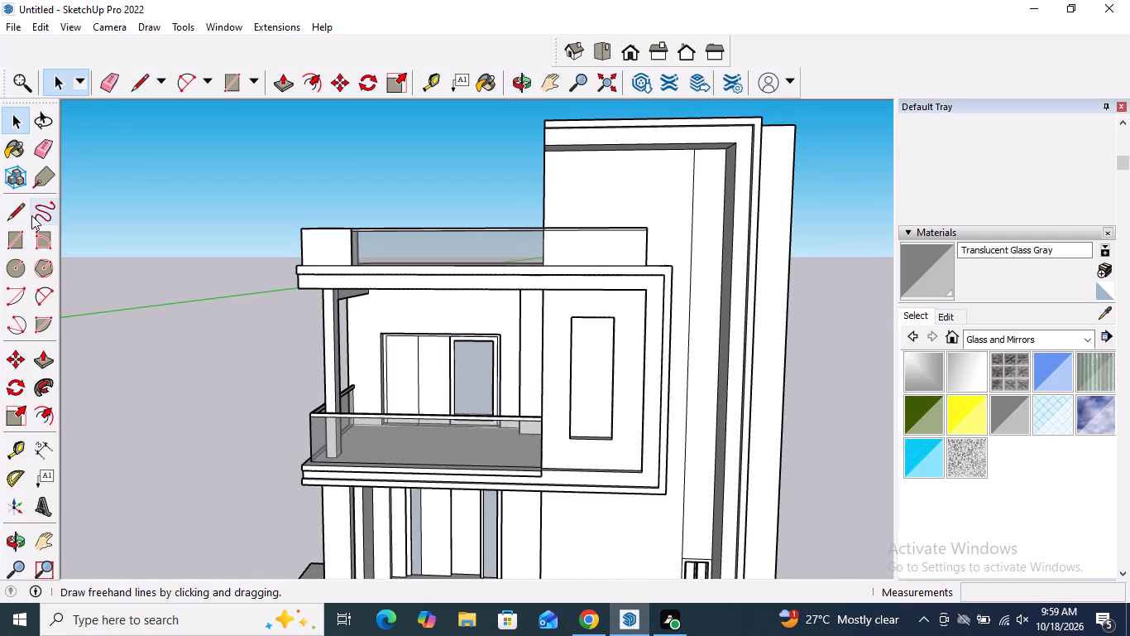
pyautogui.click(30, 221)
pyautogui.click(0, 210)
pyautogui.click(27, 210)
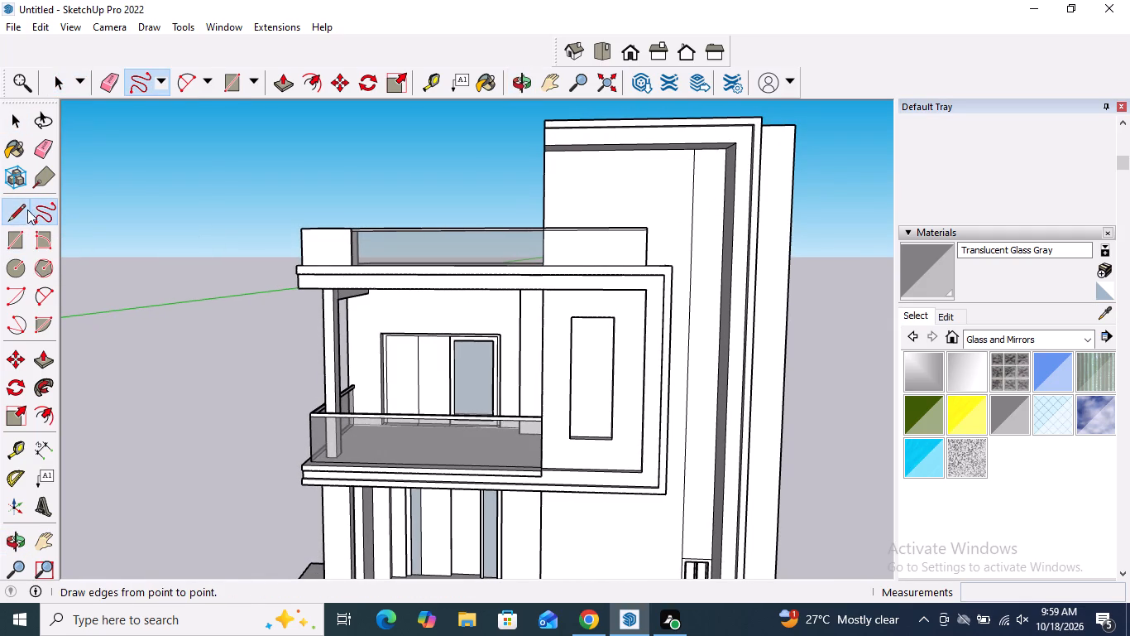
pyautogui.click(20, 211)
pyautogui.scroll(3, 637, 166)
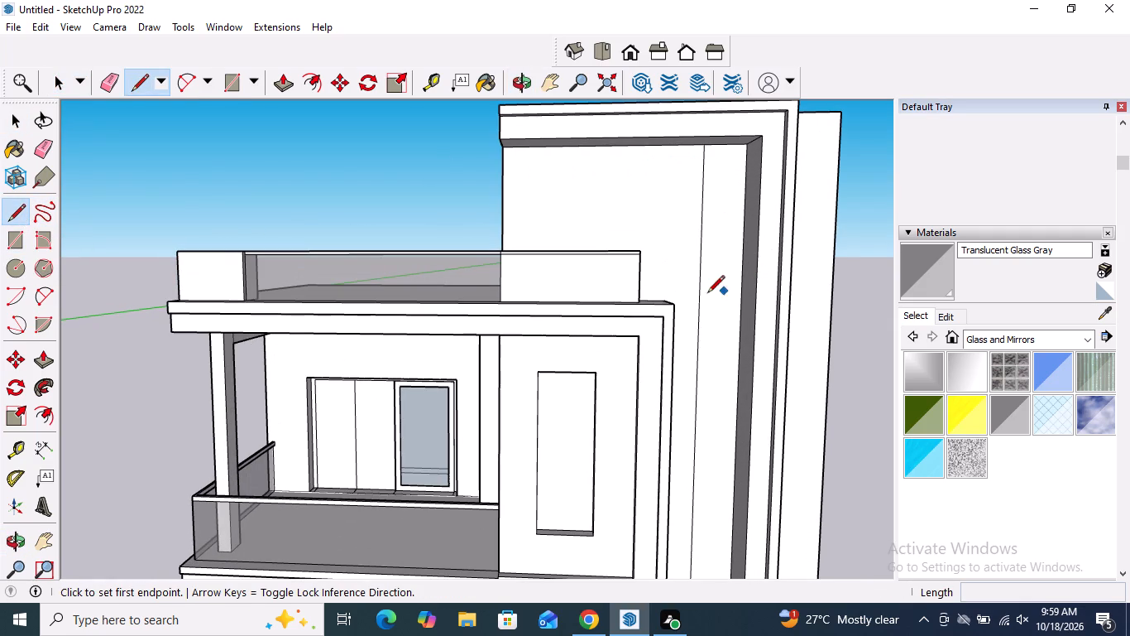
pyautogui.click(703, 270)
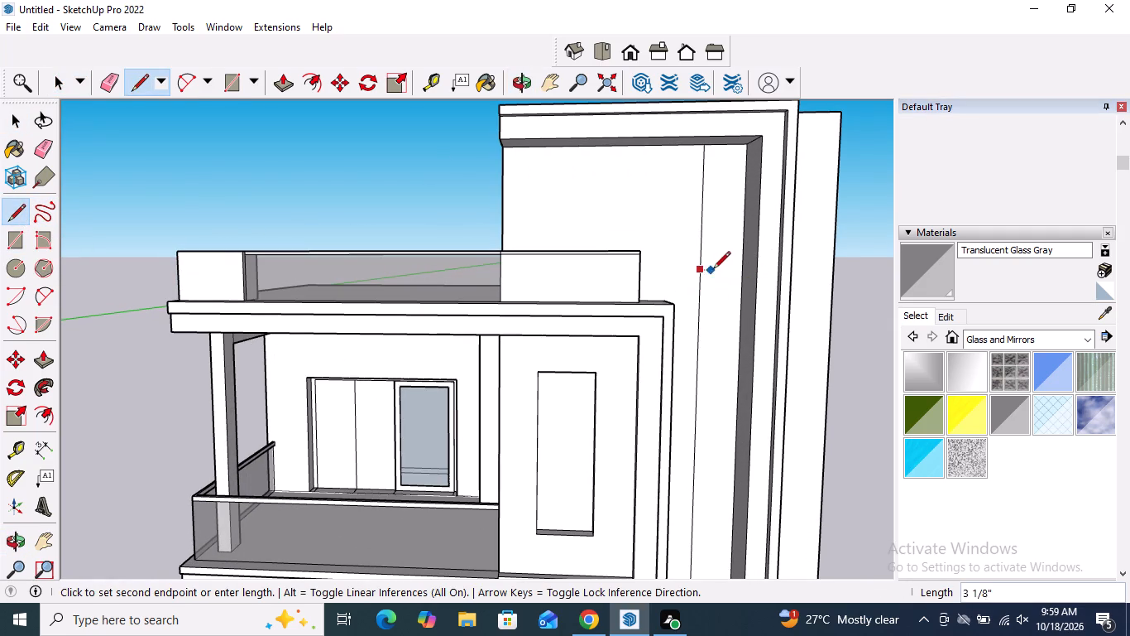
pyautogui.click(742, 269)
pyautogui.press('space')
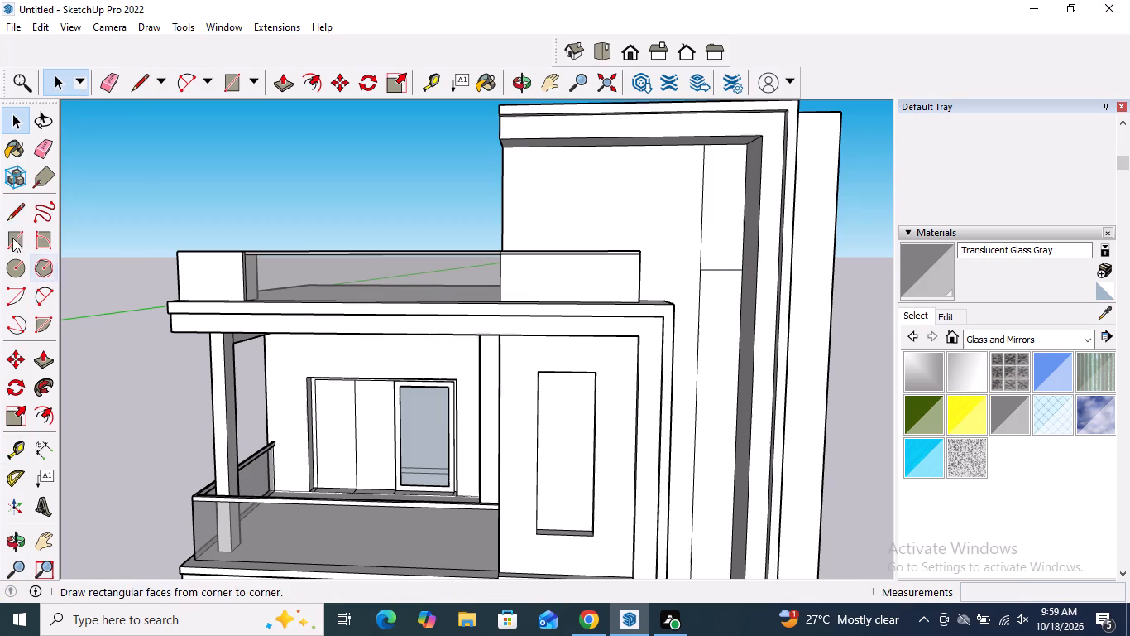
# Draw a second horizontal line across the narrow strip just below the parapet-level divider, forming a thin band.
pyautogui.click(17, 211)
pyautogui.scroll(7, 762, 282)
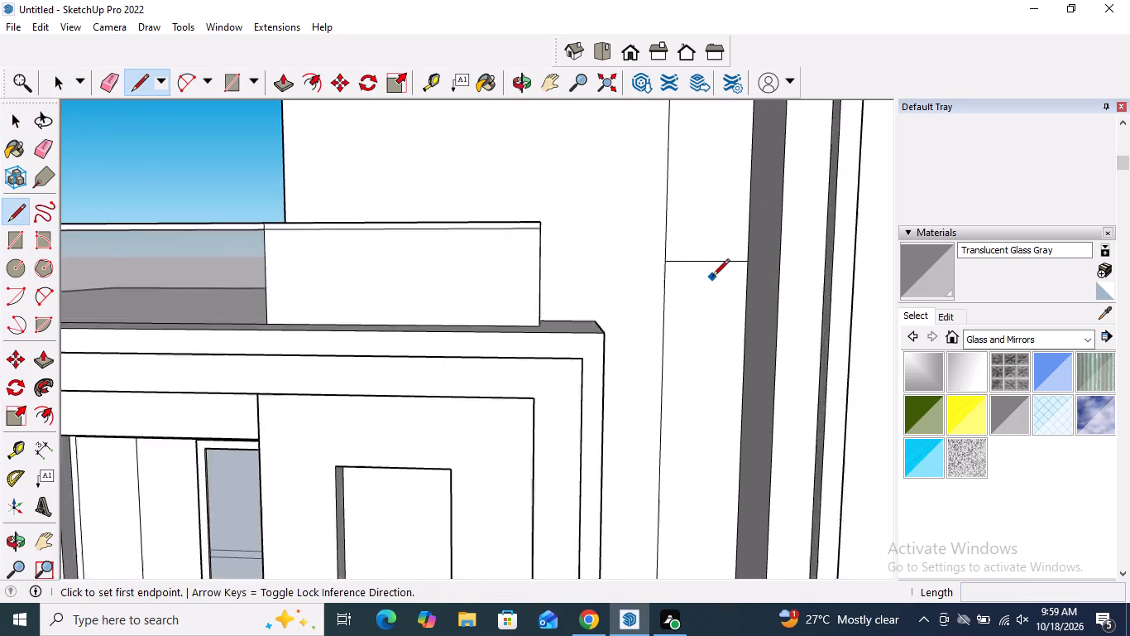
pyautogui.scroll(4, 712, 277)
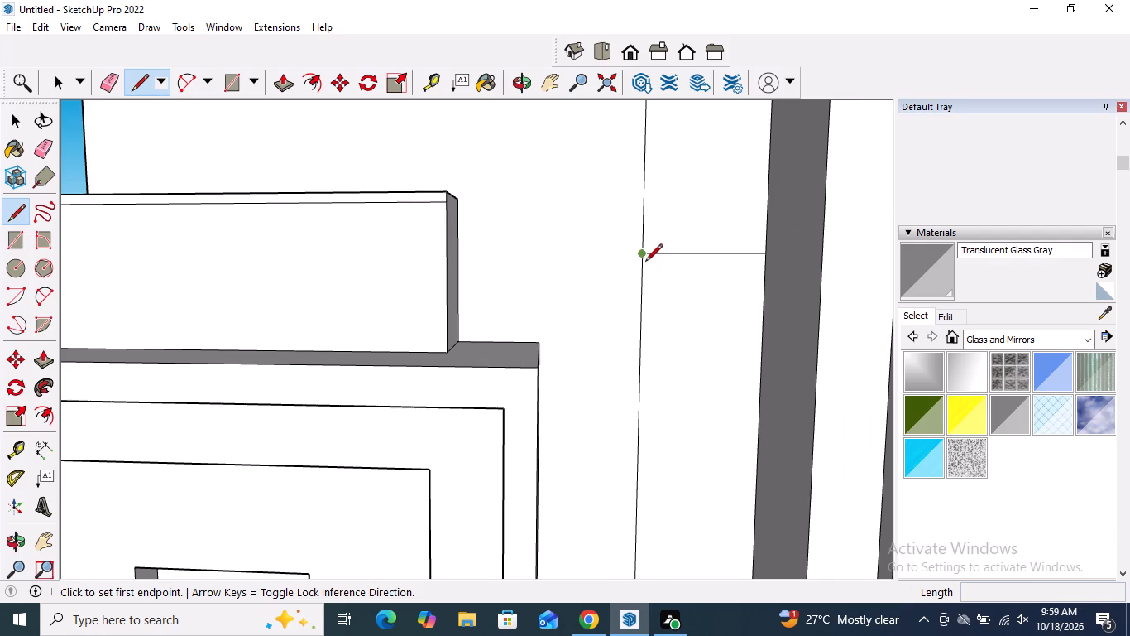
pyautogui.scroll(3, 642, 262)
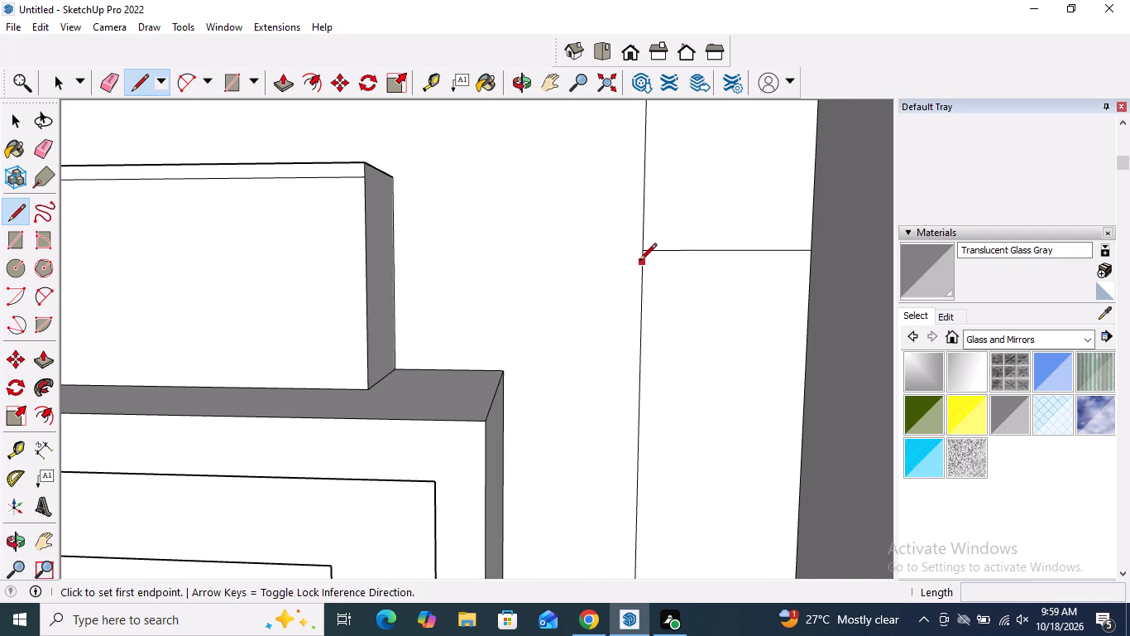
pyautogui.scroll(4, 646, 258)
pyautogui.click(643, 258)
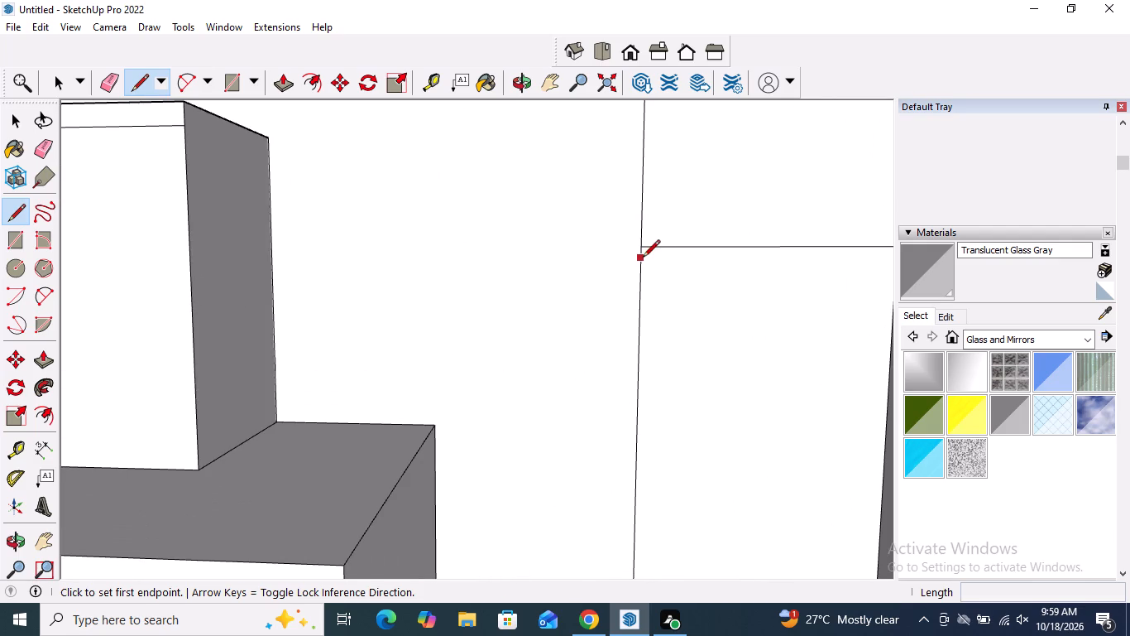
pyautogui.scroll(-4, 689, 277)
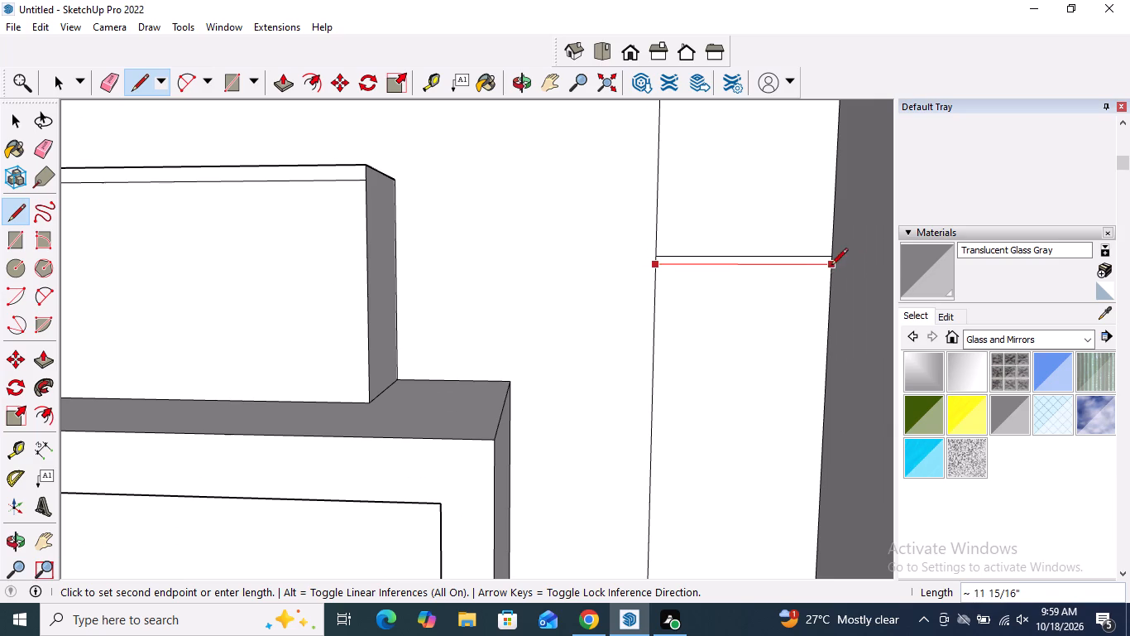
pyautogui.click(832, 267)
pyautogui.press('space')
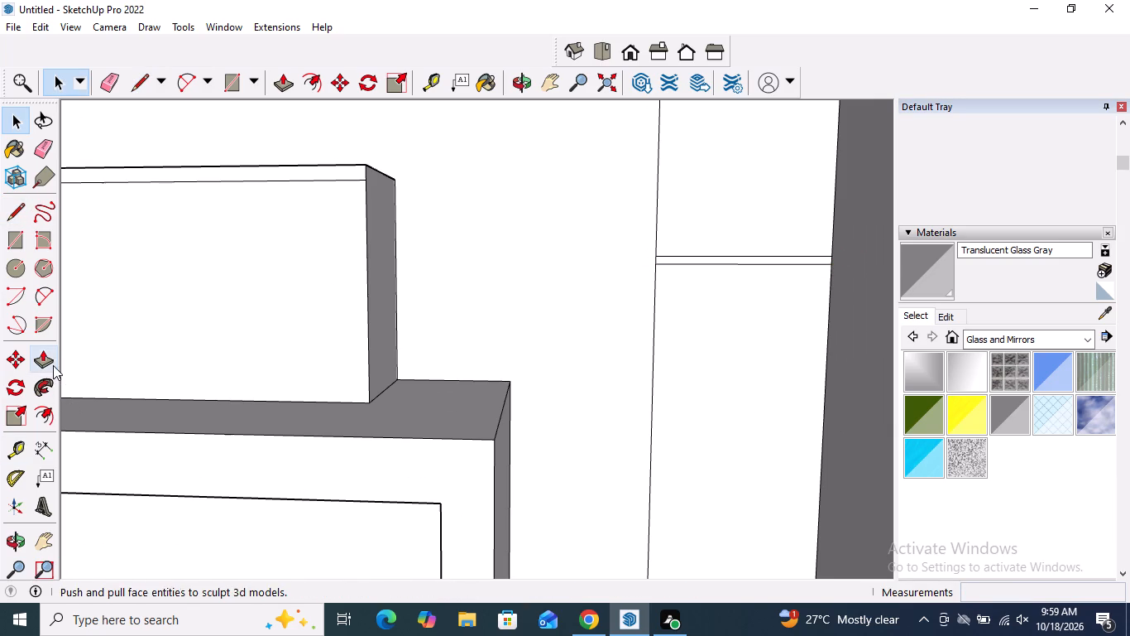
# Pull the thin parapet-level band on the strip forward about 1 1/4".
pyautogui.click(53, 365)
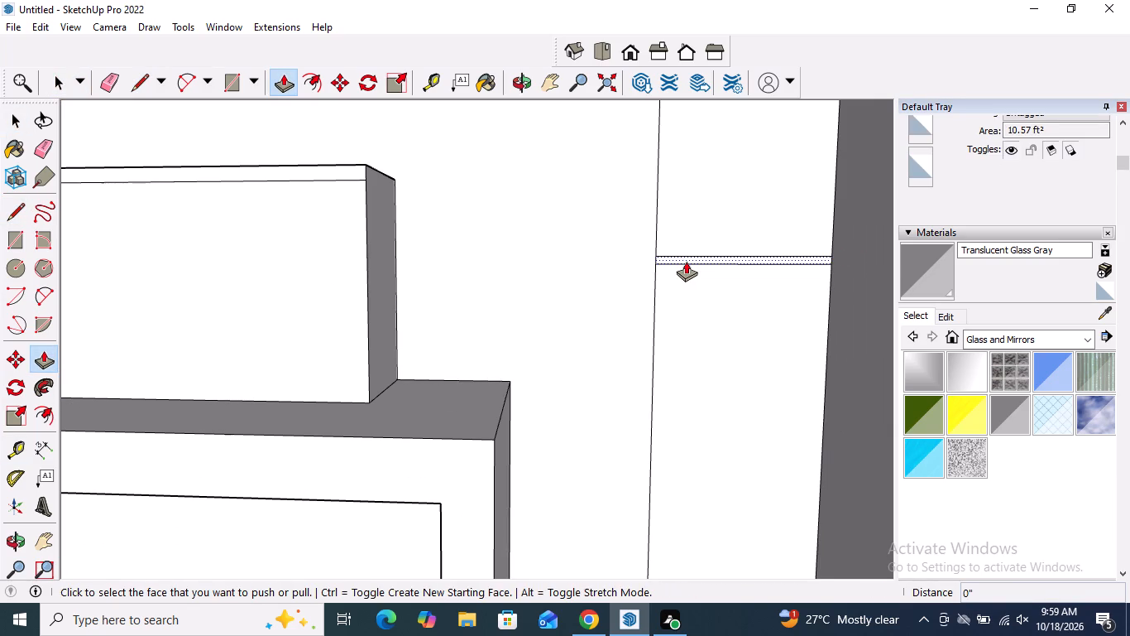
pyautogui.click(686, 261)
pyautogui.click(689, 262)
pyautogui.scroll(-3, 672, 270)
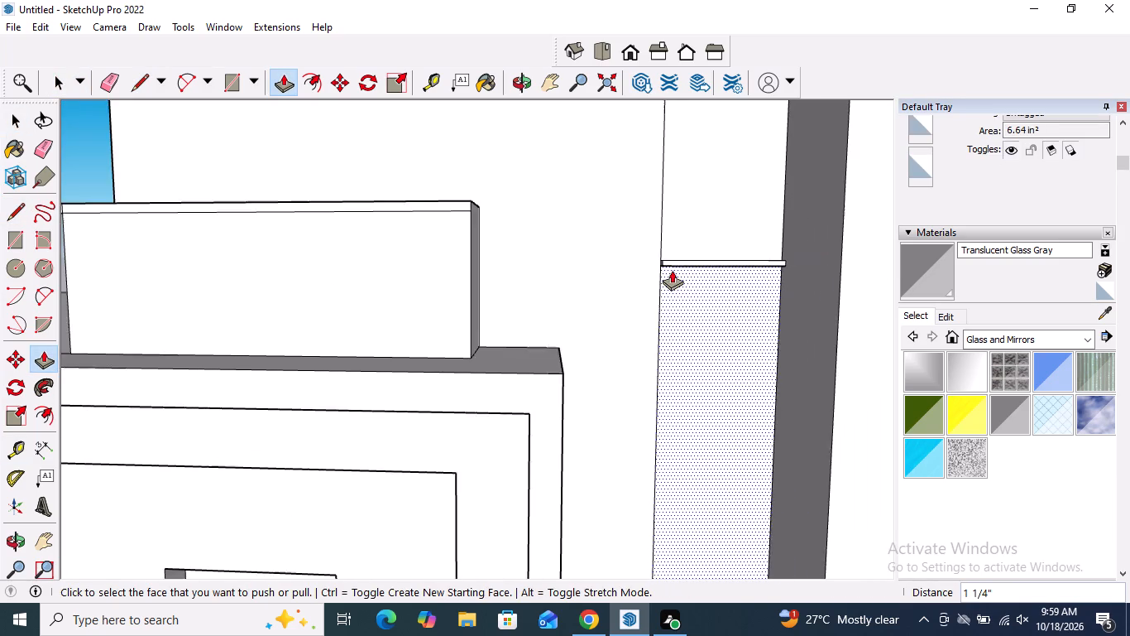
pyautogui.scroll(-6, 672, 270)
pyautogui.press('space')
# Divide the strip below the raised band with a horizontal line at about the top of the upper-floor window recess.
pyautogui.scroll(-10, 638, 270)
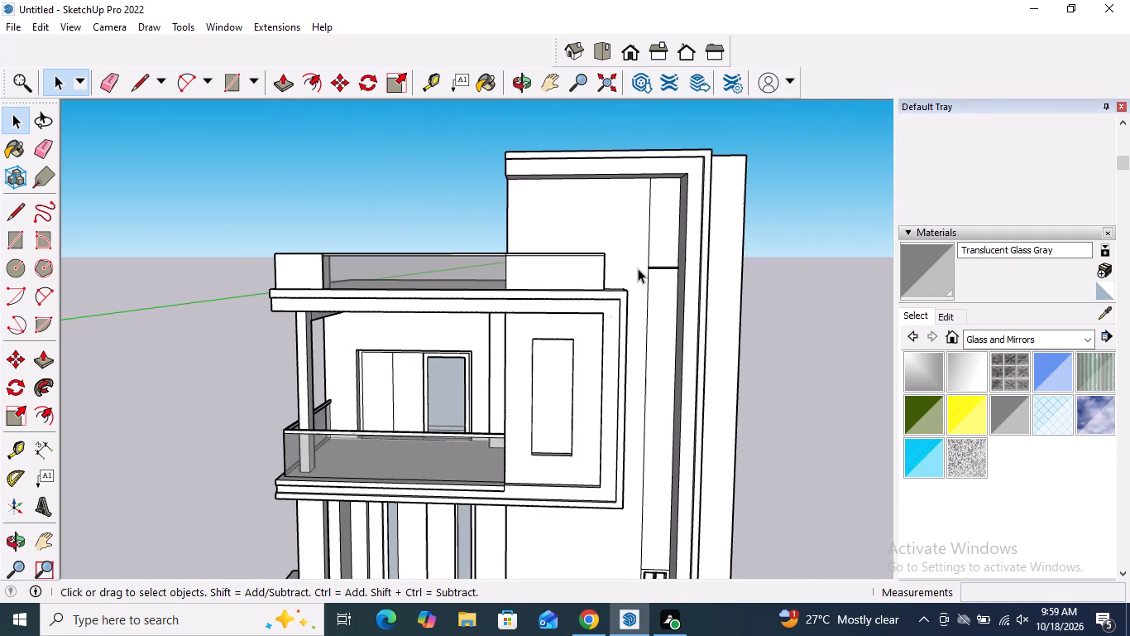
pyautogui.click(17, 218)
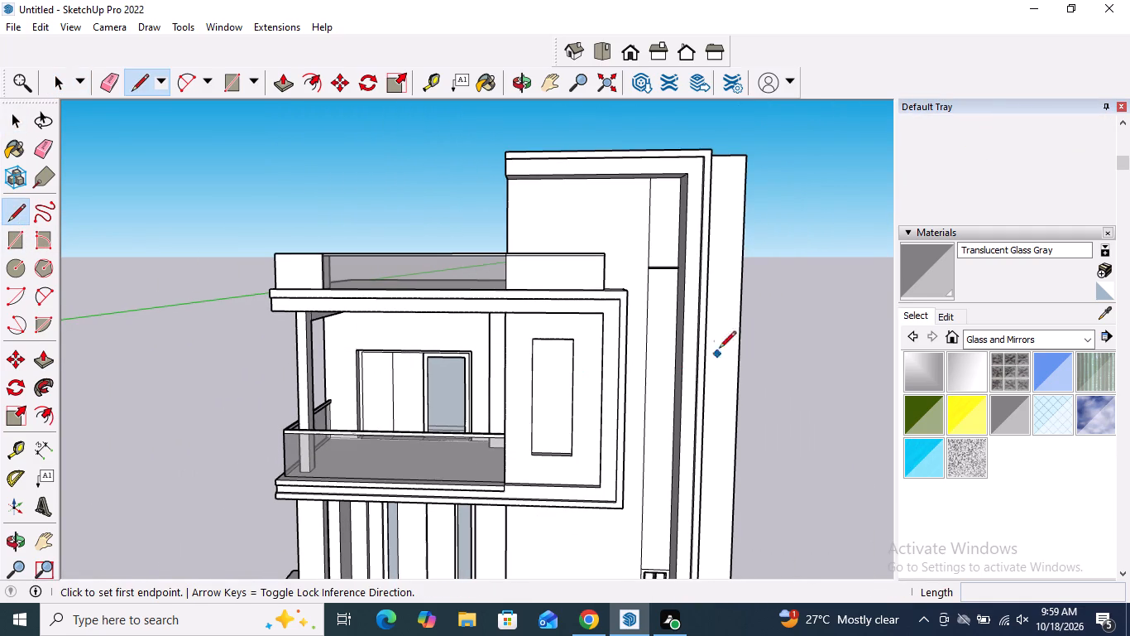
pyautogui.scroll(2, 658, 316)
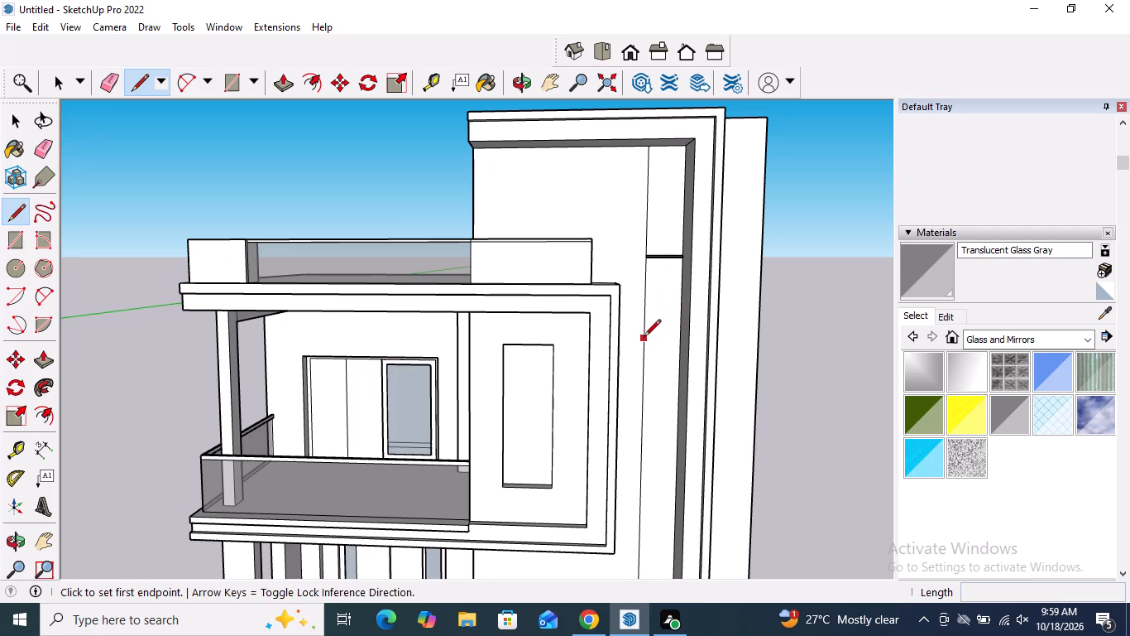
pyautogui.click(644, 338)
pyautogui.click(681, 335)
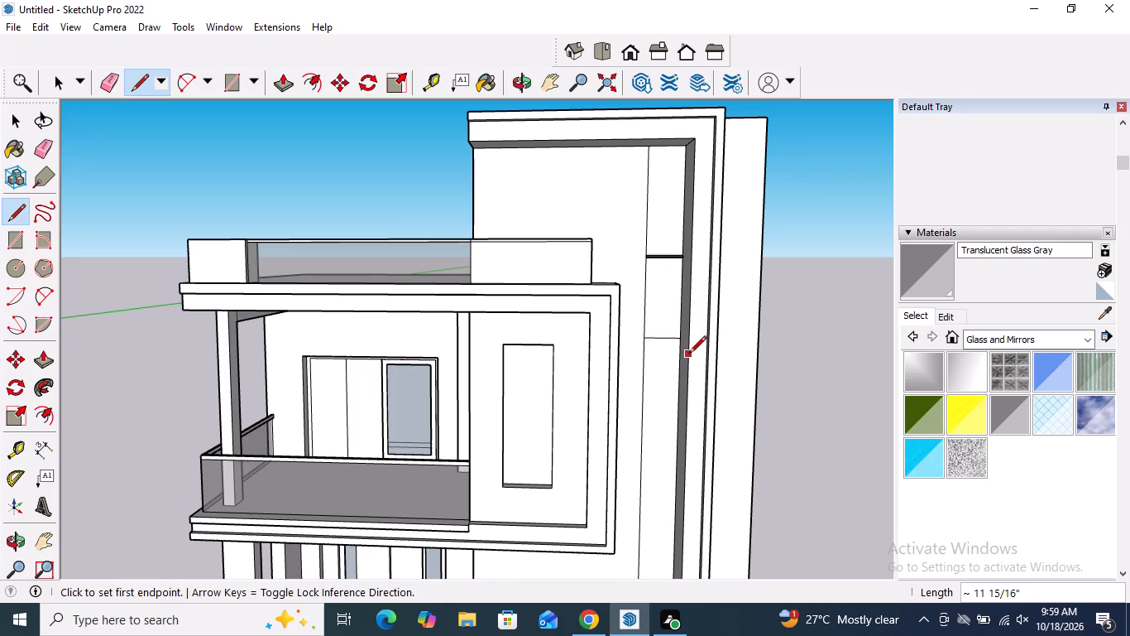
pyautogui.press('space')
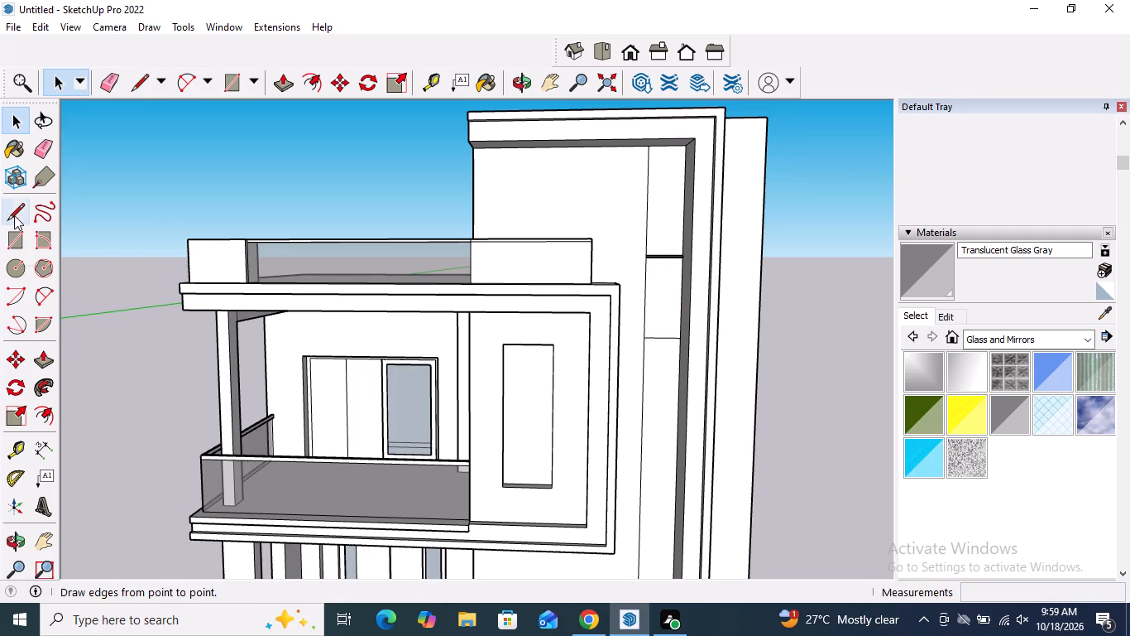
# Draw a parallel line just below the divider at window-top level, forming a second thin band across the strip.
pyautogui.click(14, 217)
pyautogui.scroll(9, 649, 356)
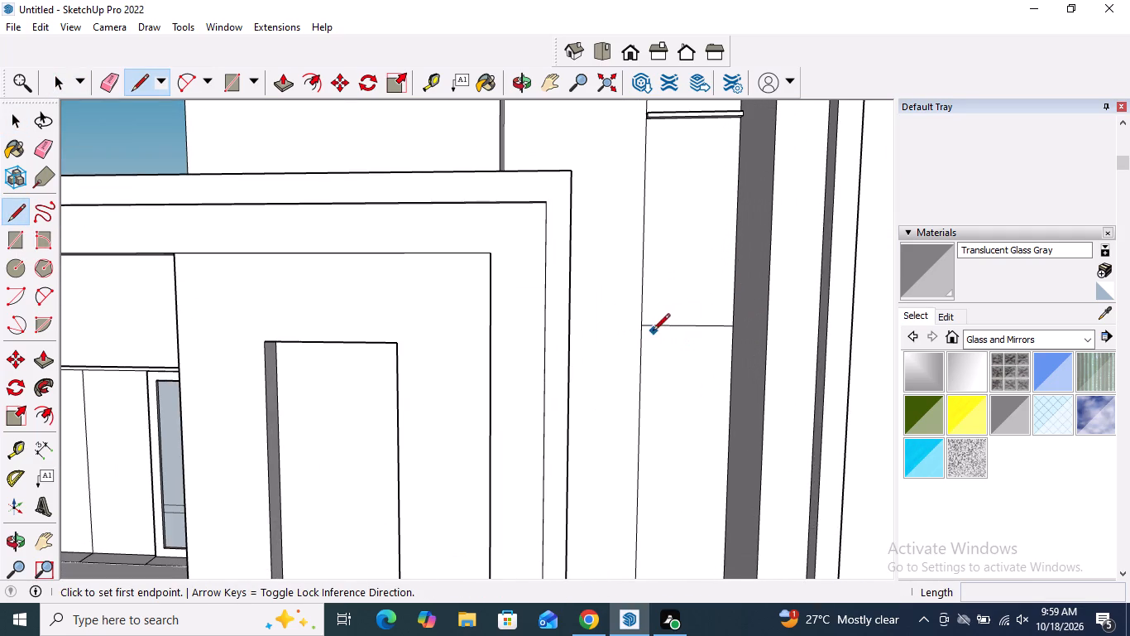
pyautogui.scroll(6, 650, 329)
pyautogui.moveTo(634, 332); pyautogui.dragTo(642, 334)
pyautogui.press('space')
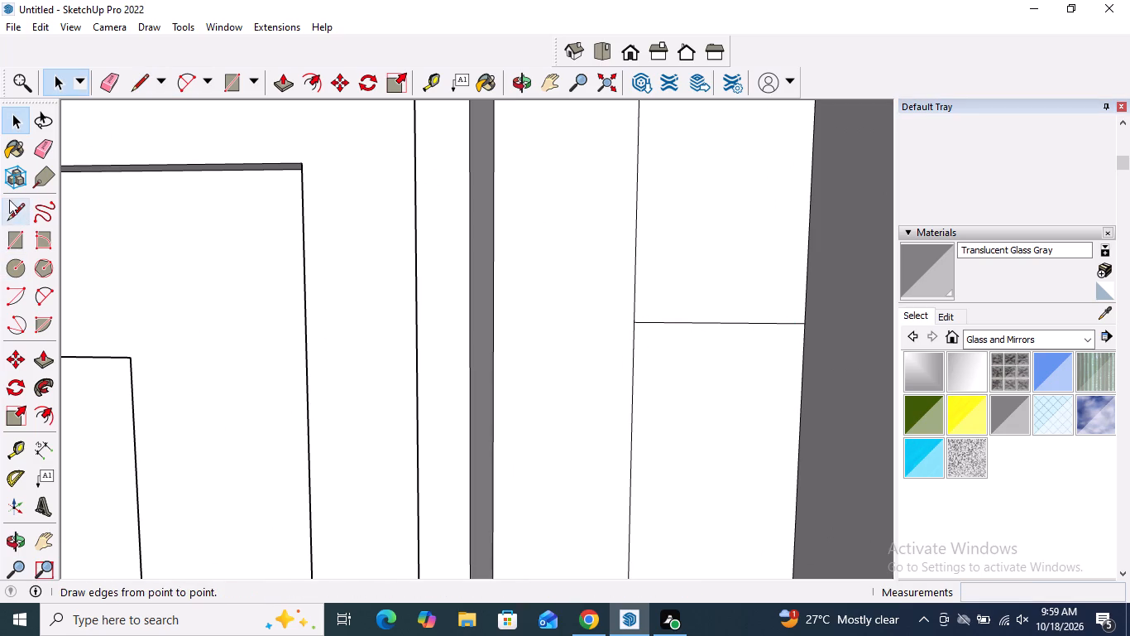
pyautogui.click(17, 211)
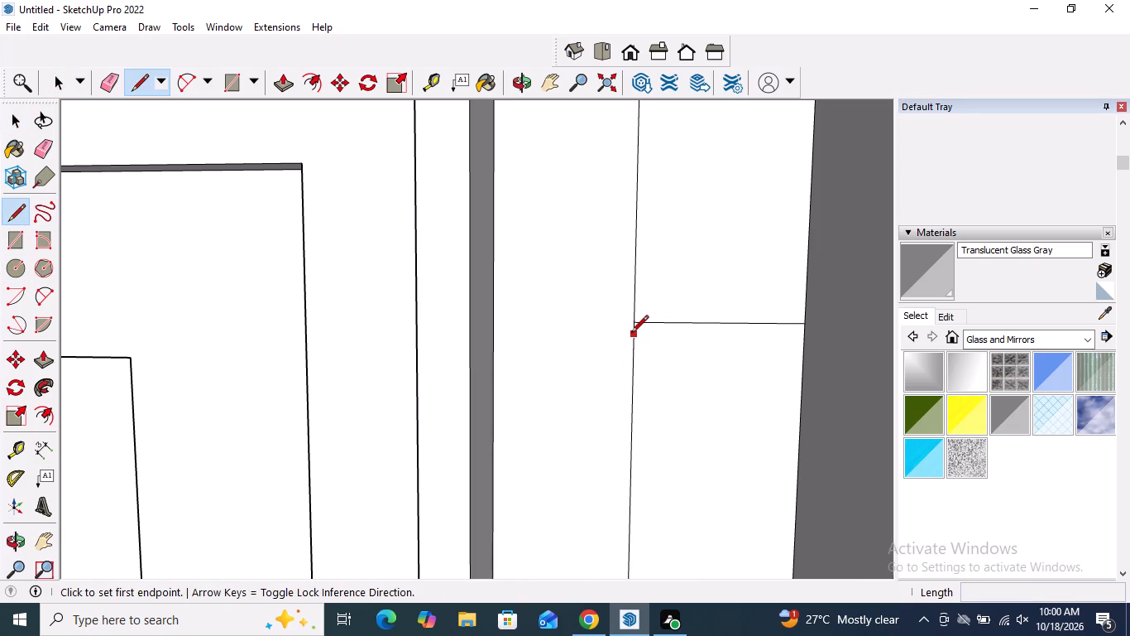
pyautogui.click(634, 333)
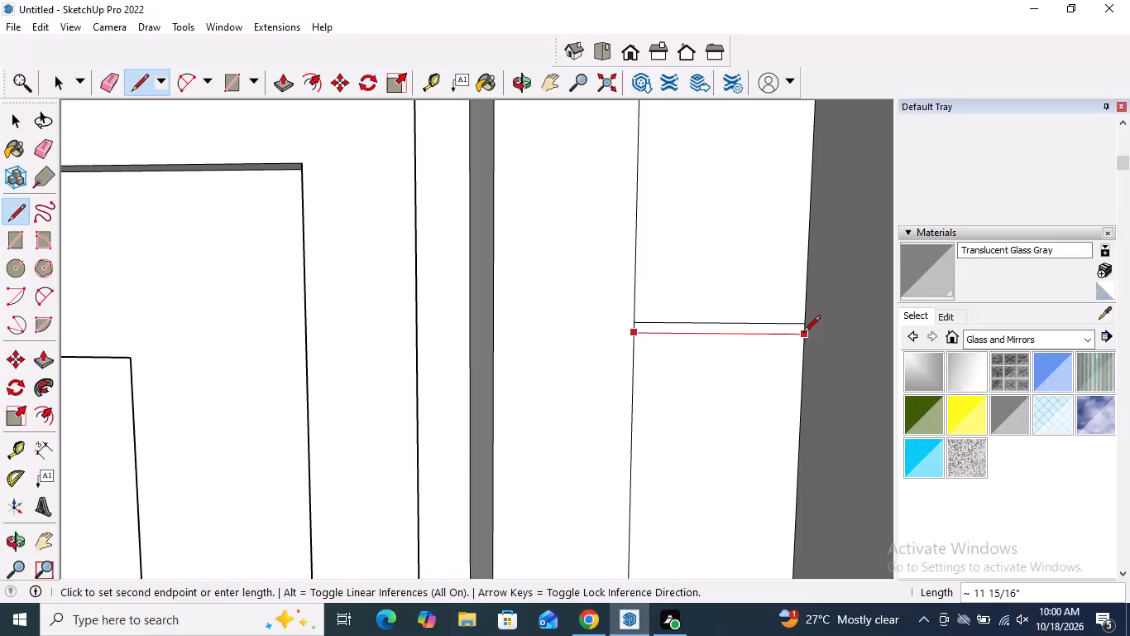
pyautogui.click(803, 334)
pyautogui.press('space')
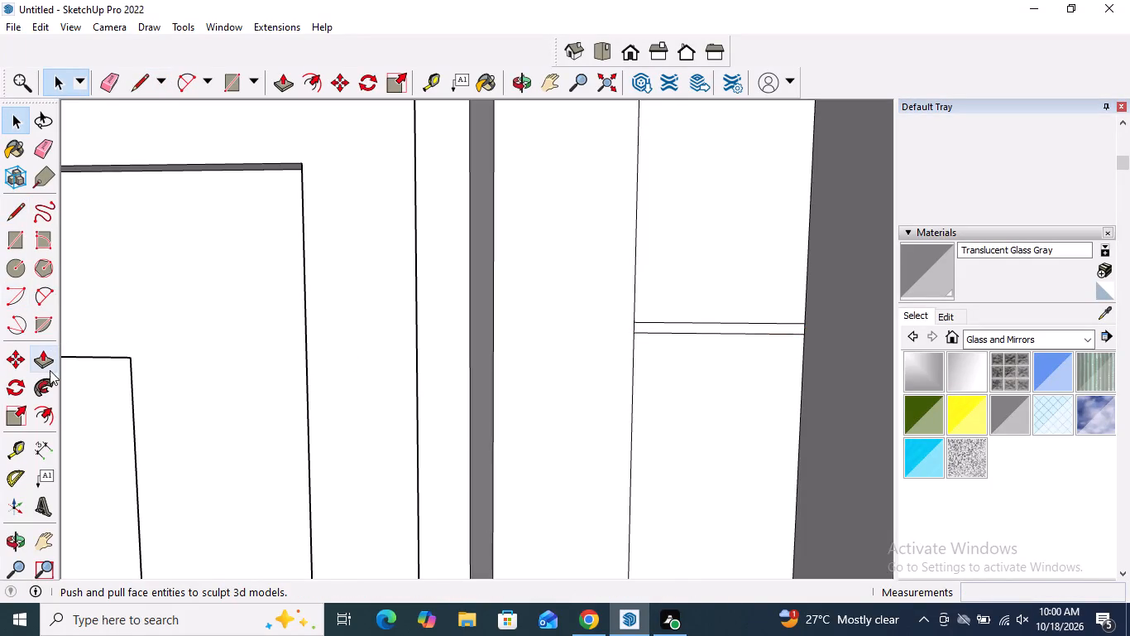
# Pull the thin band at window-top level forward about 1 7/16".
pyautogui.click(47, 369)
pyautogui.click(644, 326)
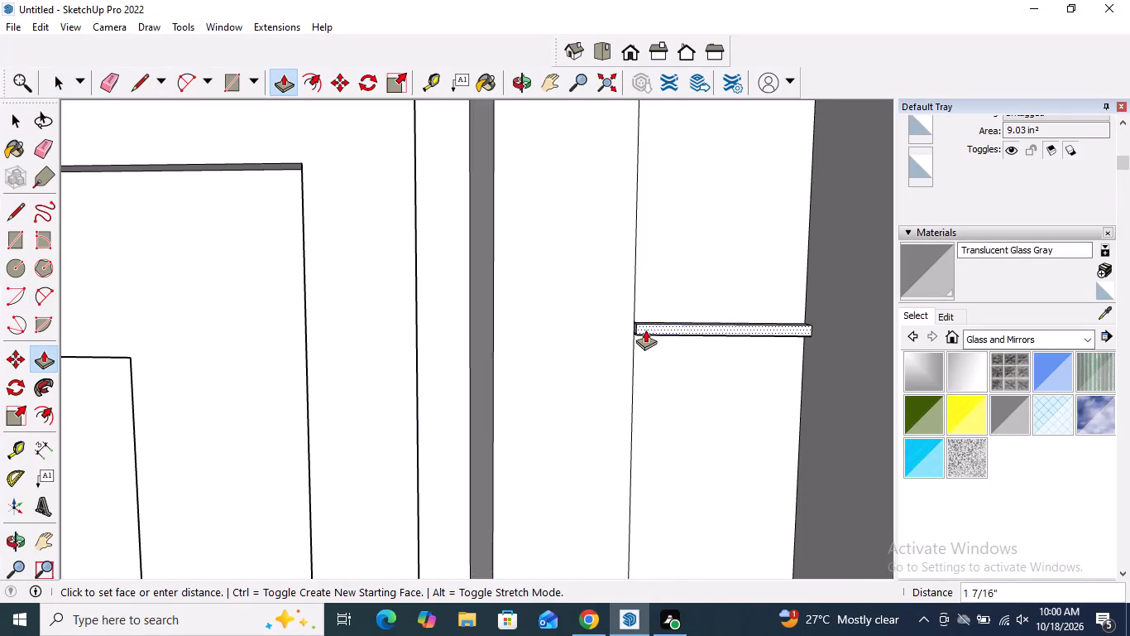
pyautogui.click(646, 332)
pyautogui.press('space')
# Draw two more horizontal dividers across the strip, at about balcony rail level and just below the projecting upper-floor frame.
pyautogui.scroll(-10, 577, 343)
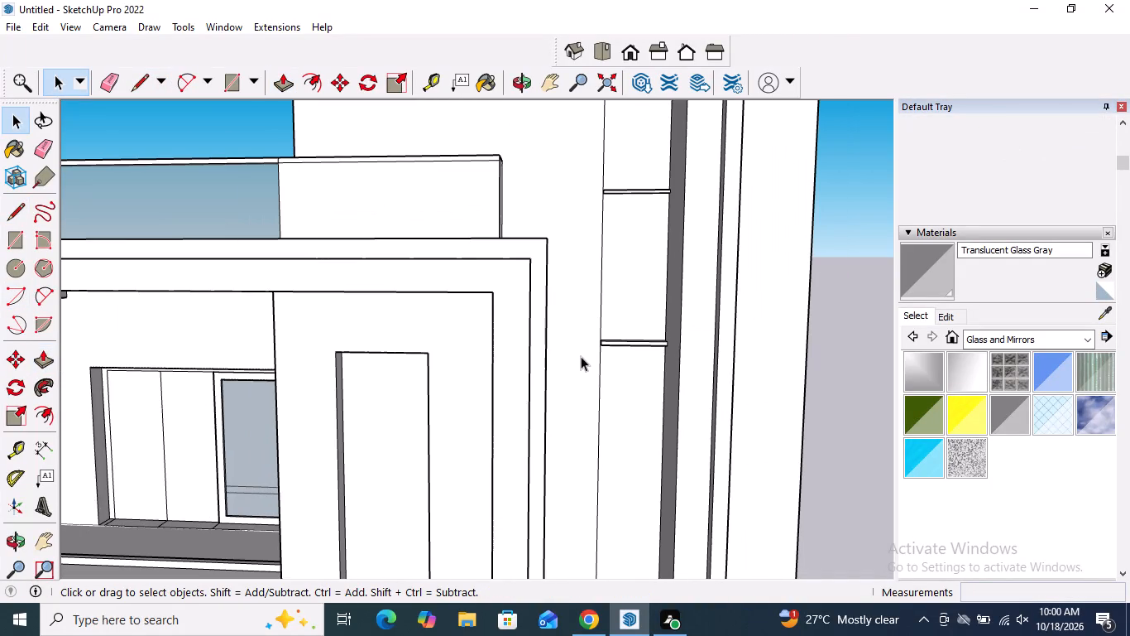
pyautogui.scroll(-4, 602, 325)
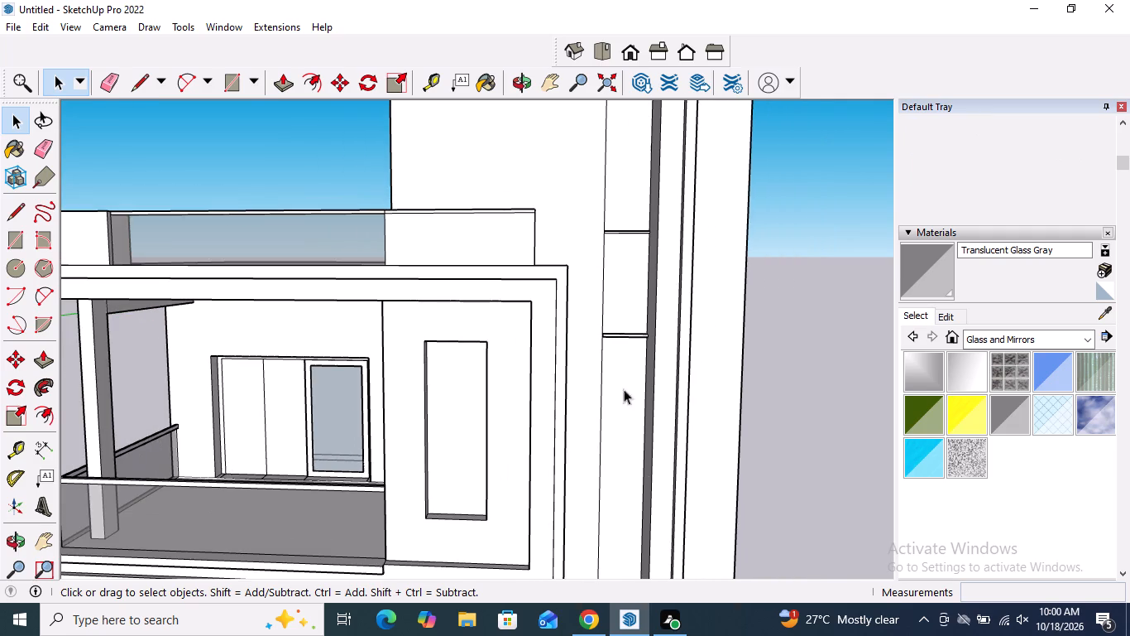
pyautogui.scroll(-8, 596, 344)
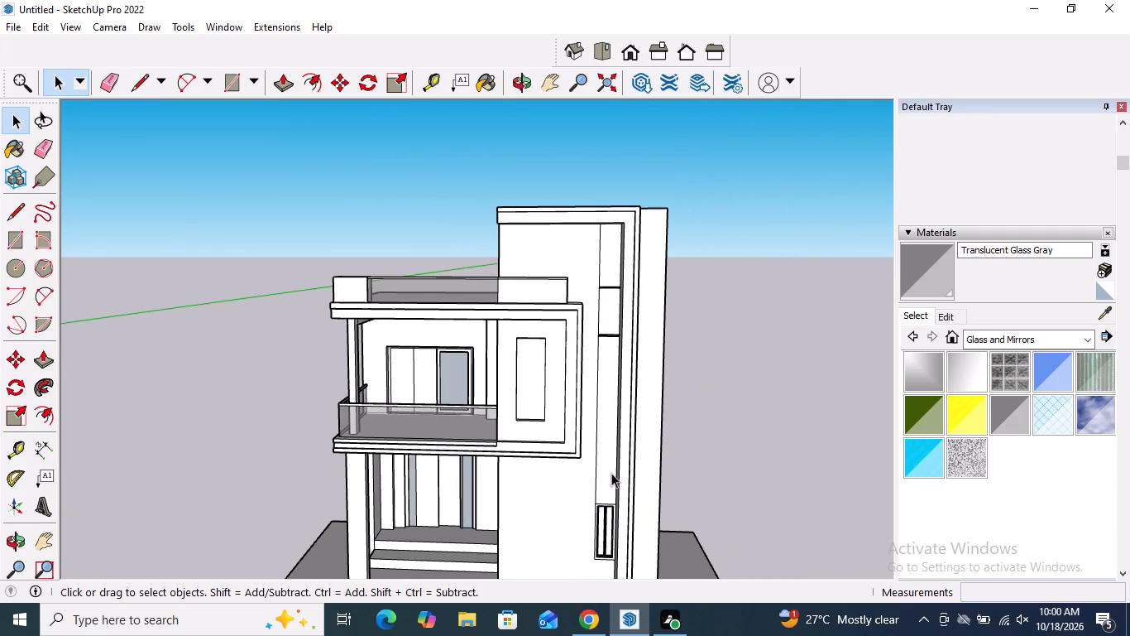
pyautogui.scroll(4, 611, 473)
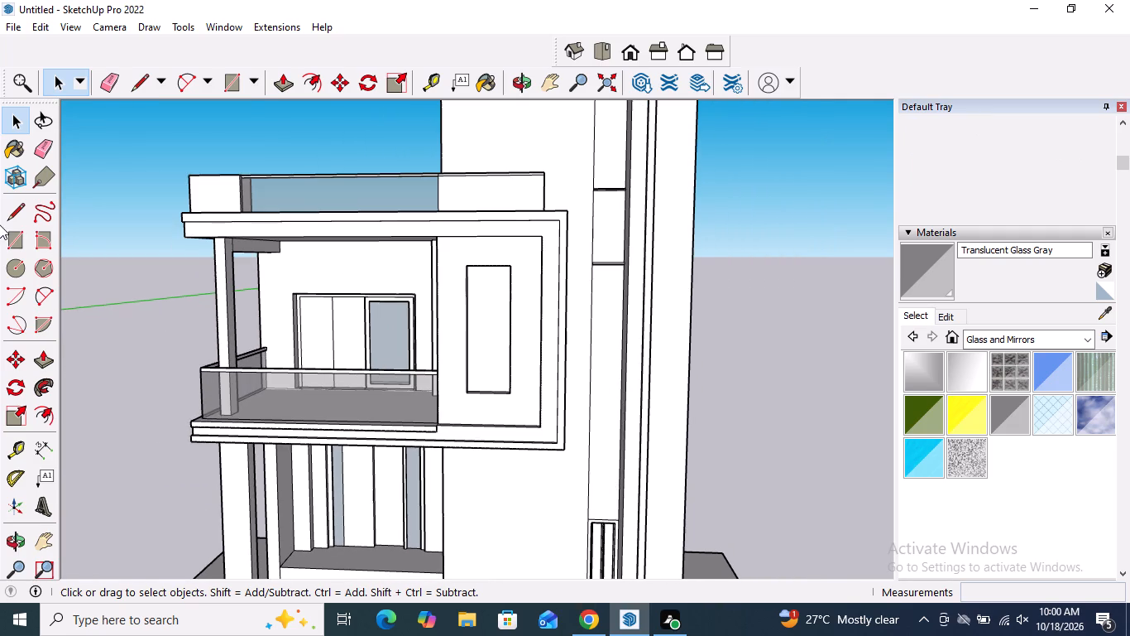
pyautogui.click(16, 217)
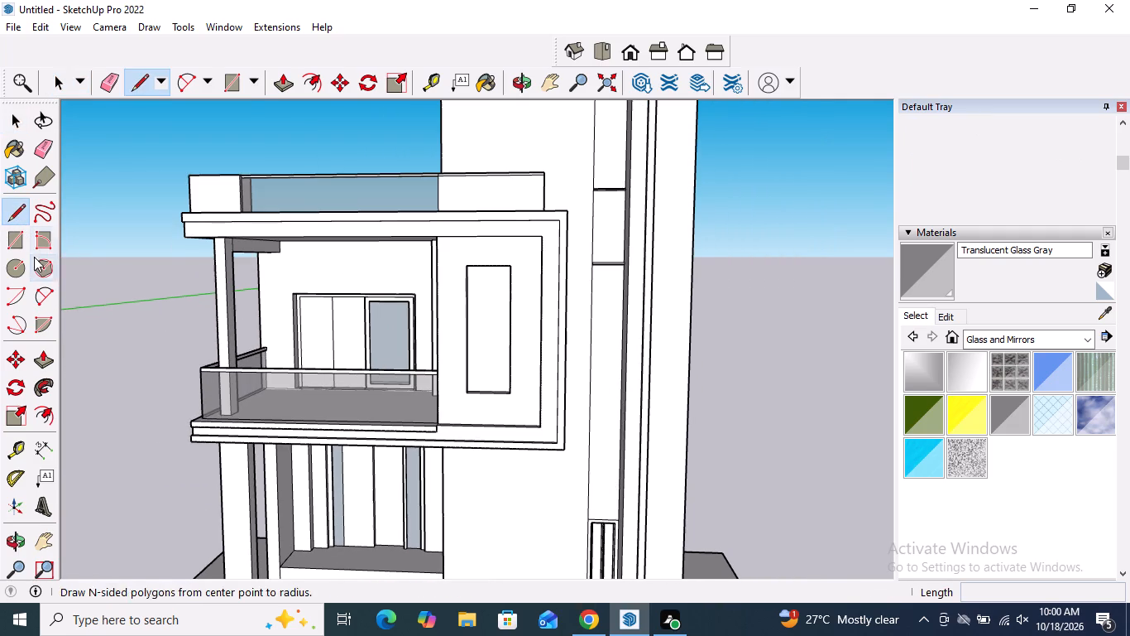
pyautogui.click(594, 364)
pyautogui.click(623, 359)
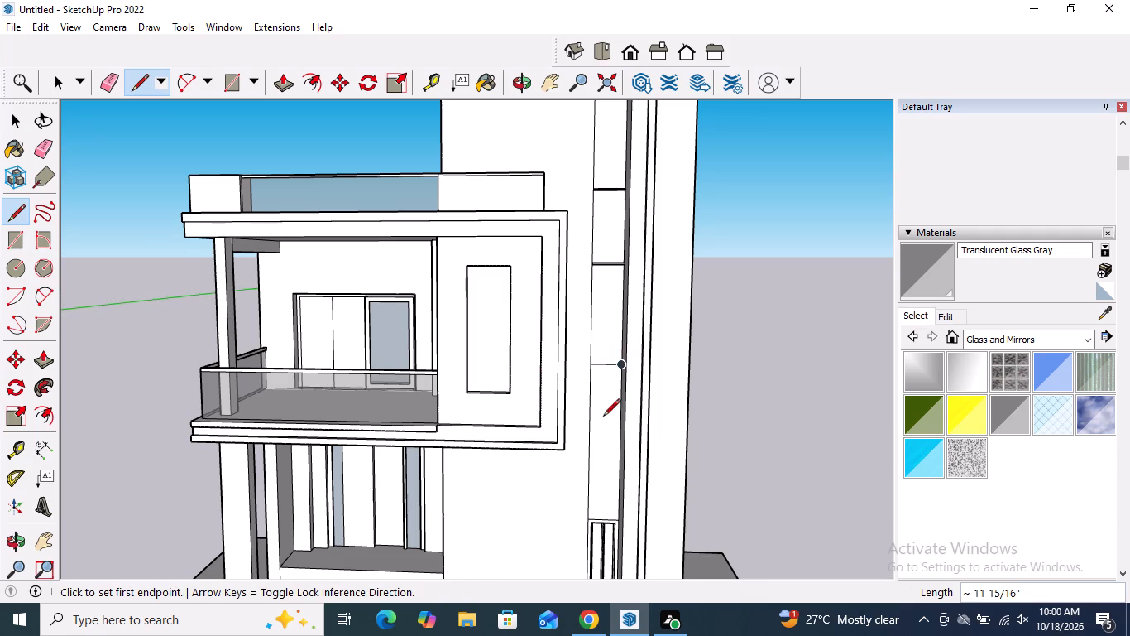
pyautogui.click(591, 457)
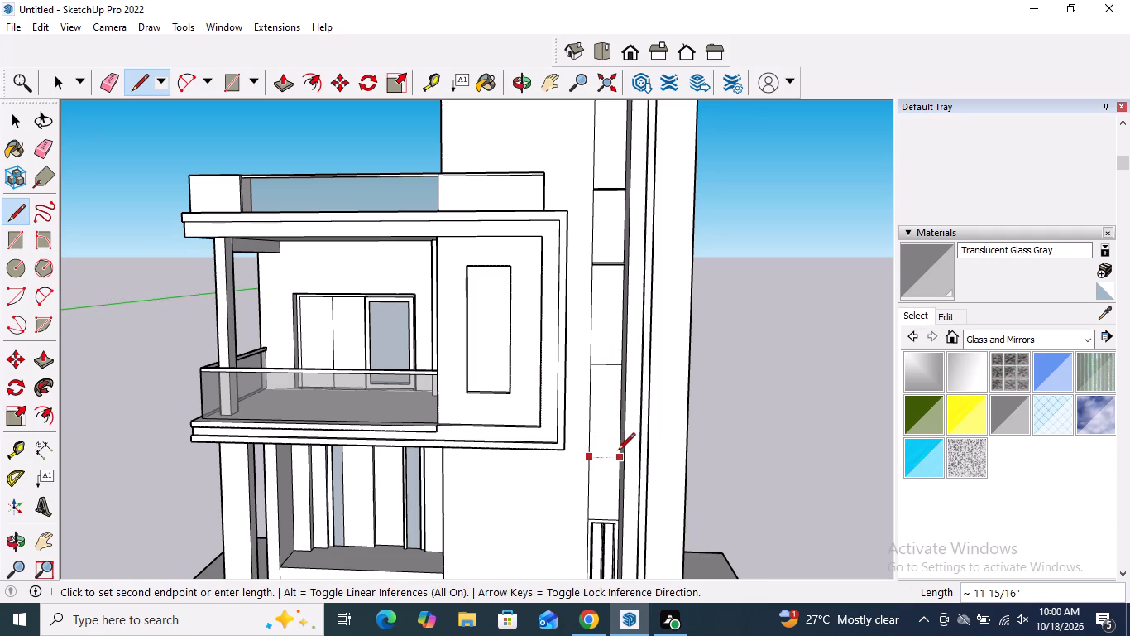
pyautogui.click(619, 451)
pyautogui.press('space')
# Draw a parallel line just below each of the two lower dividers, forming two more thin bands across the strip.
pyautogui.scroll(9, 608, 454)
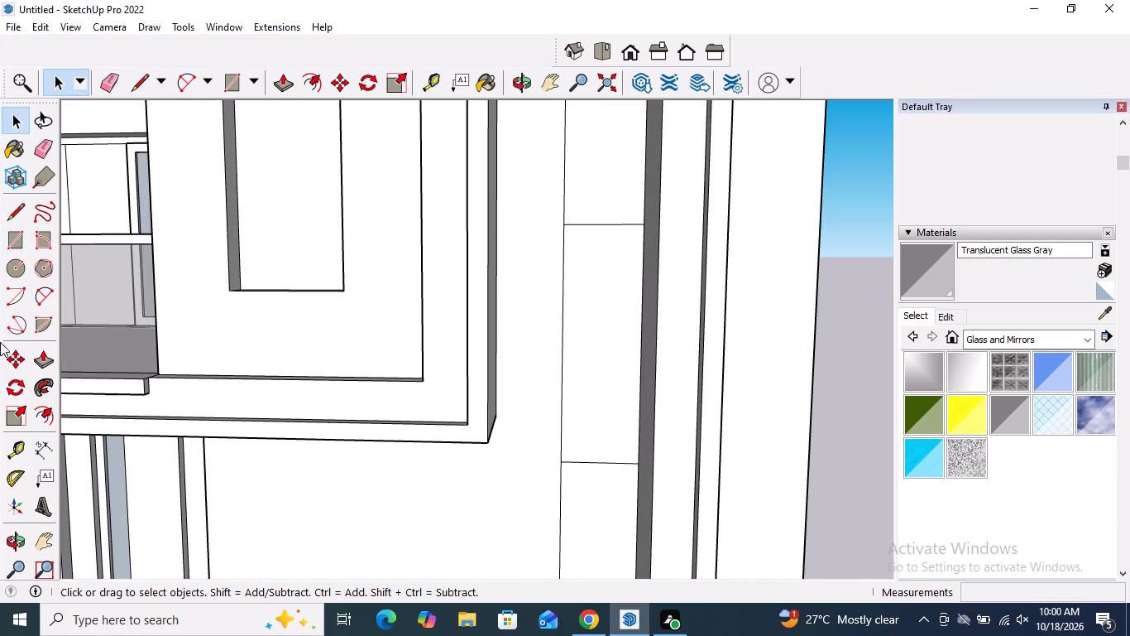
pyautogui.click(9, 214)
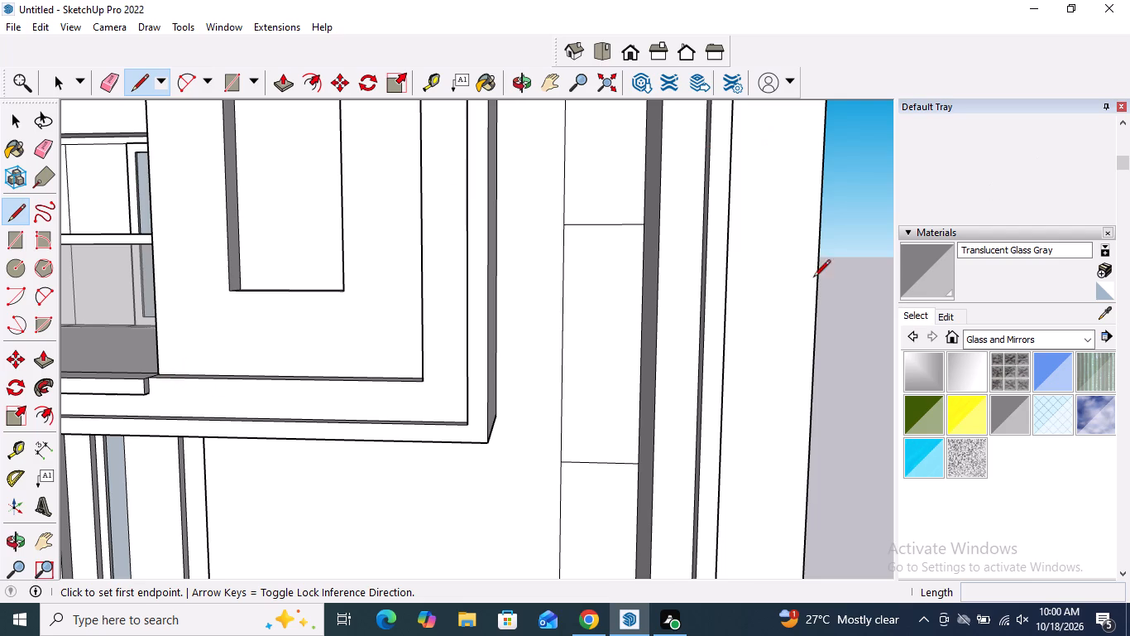
pyautogui.scroll(4, 601, 225)
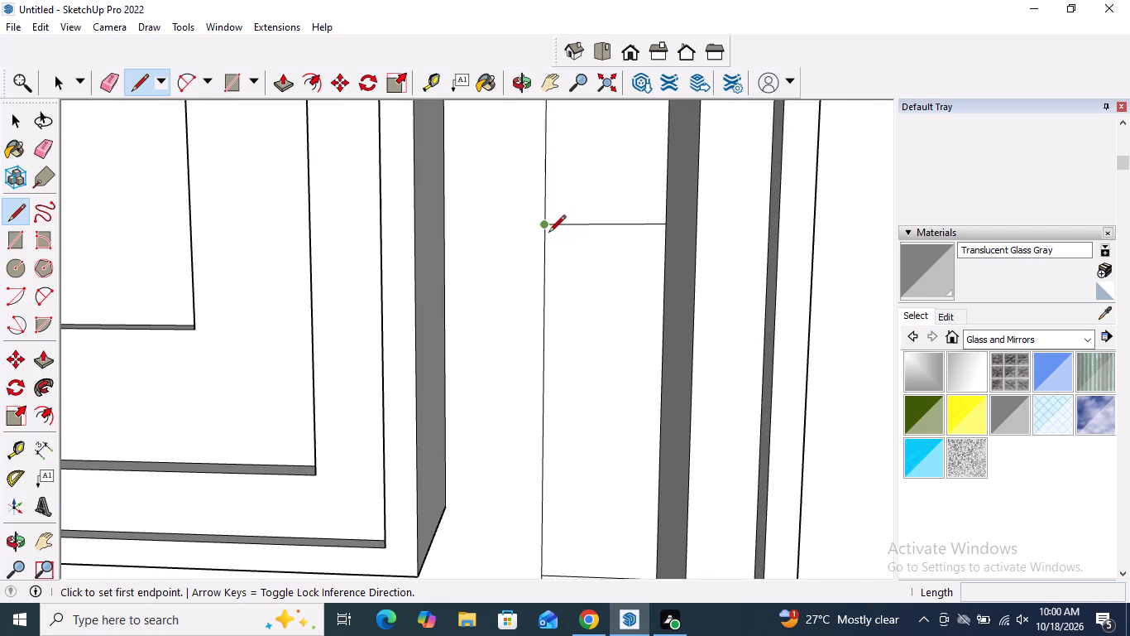
pyautogui.scroll(4, 548, 234)
pyautogui.moveTo(543, 234); pyautogui.dragTo(563, 234)
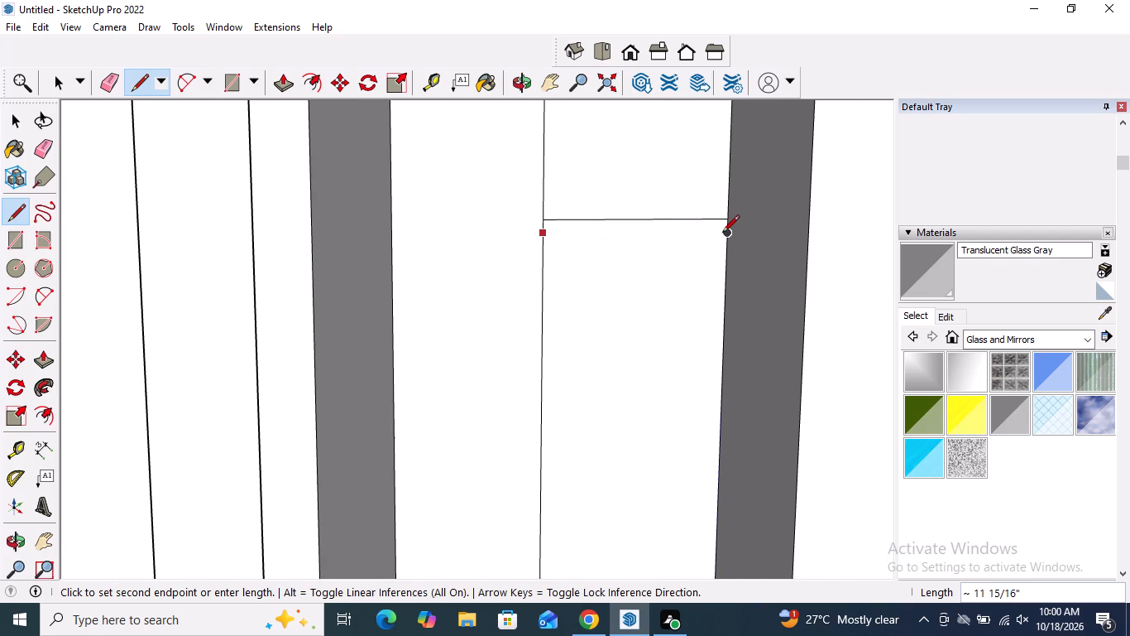
pyautogui.click(724, 234)
pyautogui.scroll(-15, 692, 239)
pyautogui.scroll(10, 655, 431)
pyautogui.scroll(5, 611, 368)
pyautogui.moveTo(608, 364); pyautogui.dragTo(644, 364)
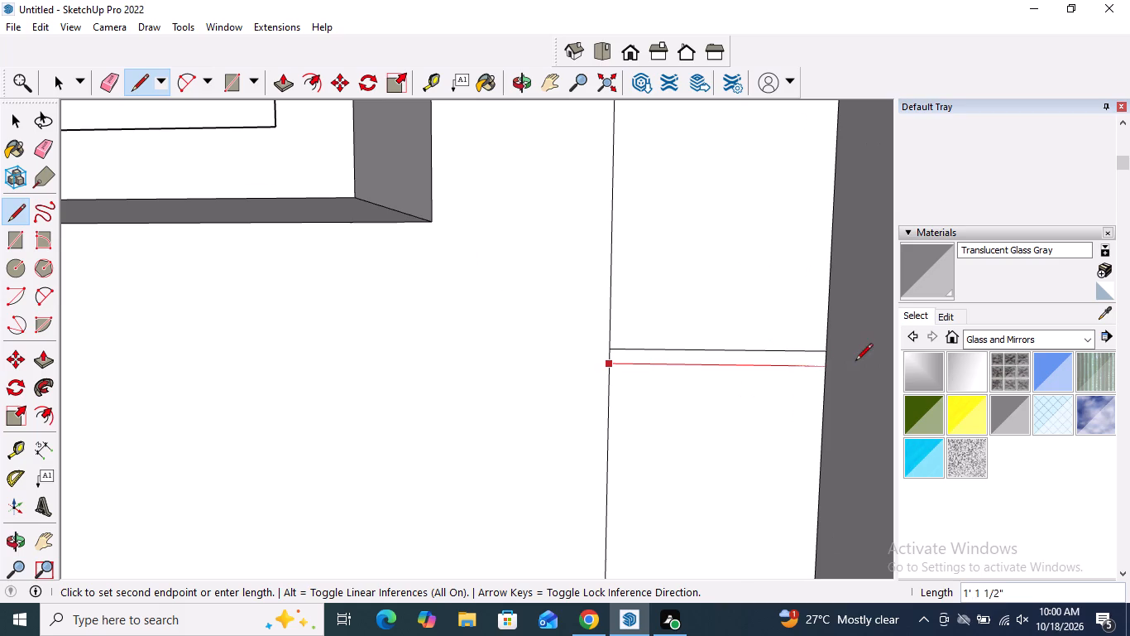
pyautogui.click(822, 363)
pyautogui.press('space')
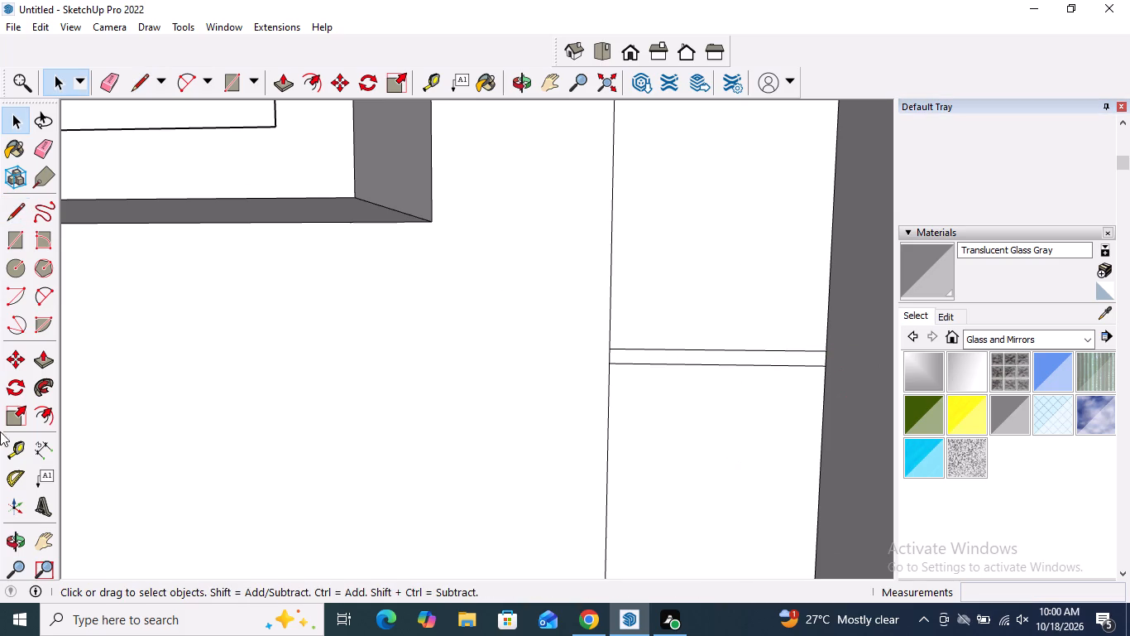
# Pull the lowest thin band on the strip forward about 2 7/16".
pyautogui.click(43, 354)
pyautogui.scroll(-12, 628, 413)
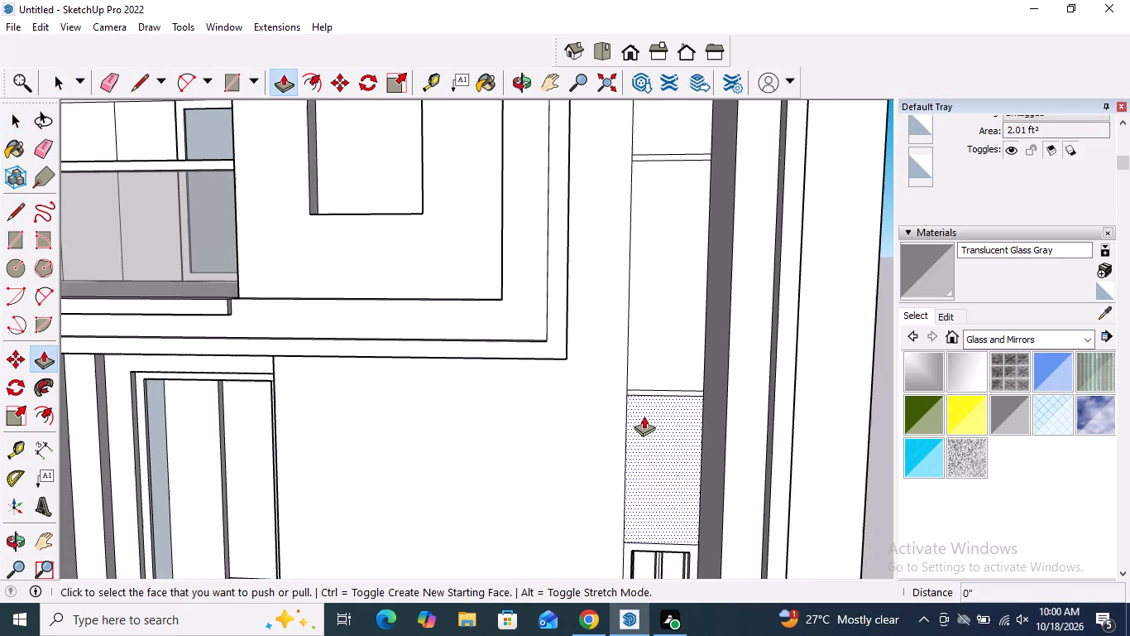
pyautogui.click(658, 395)
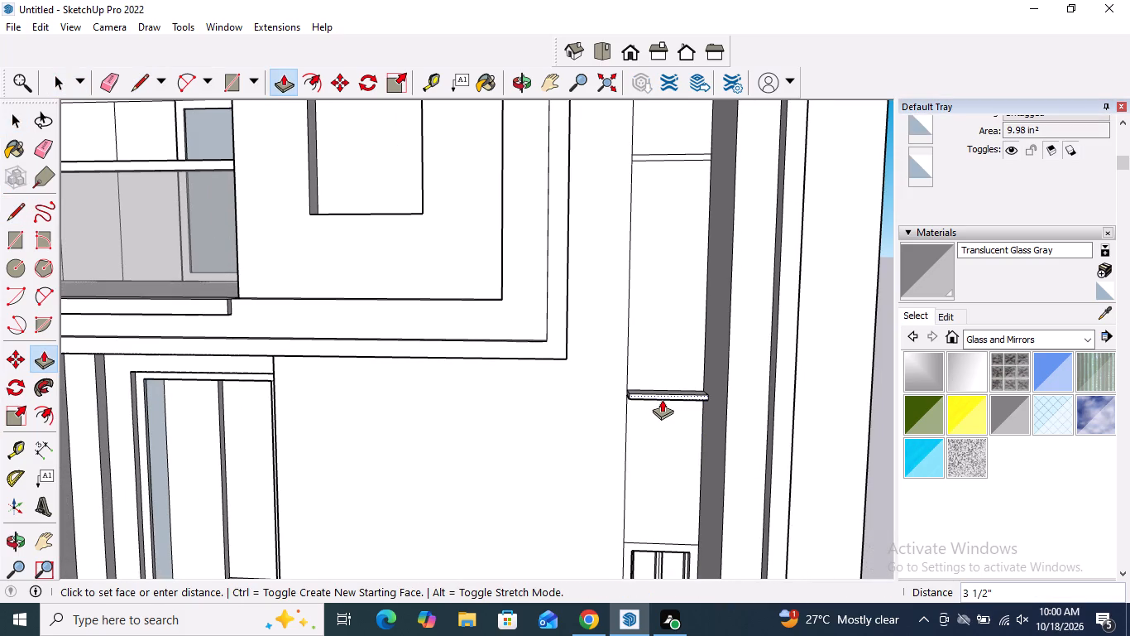
pyautogui.click(660, 398)
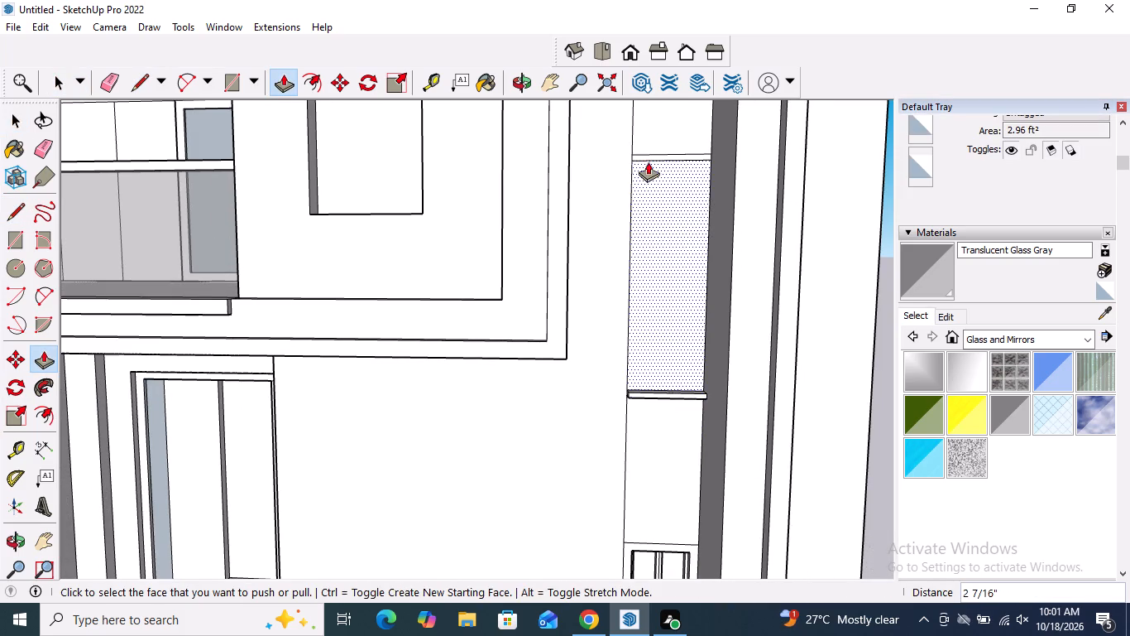
# Pull the thin band at balcony rail level forward about 7/8".
pyautogui.moveTo(670, 224); pyautogui.dragTo(703, 325, button='middle')
pyautogui.scroll(3, 690, 230)
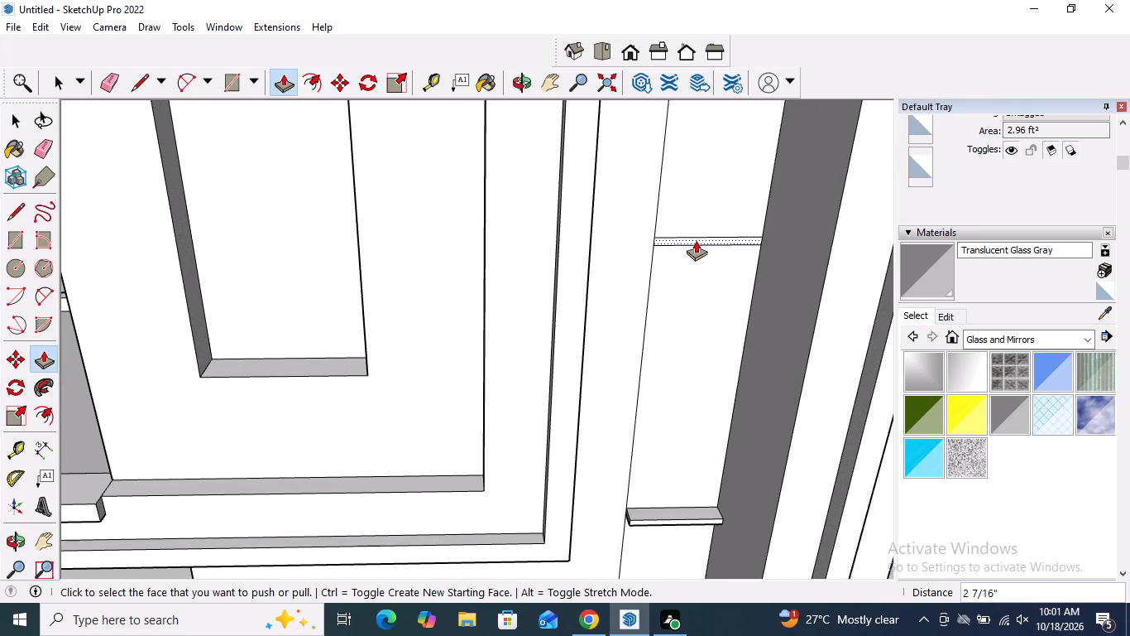
pyautogui.click(696, 240)
pyautogui.click(699, 242)
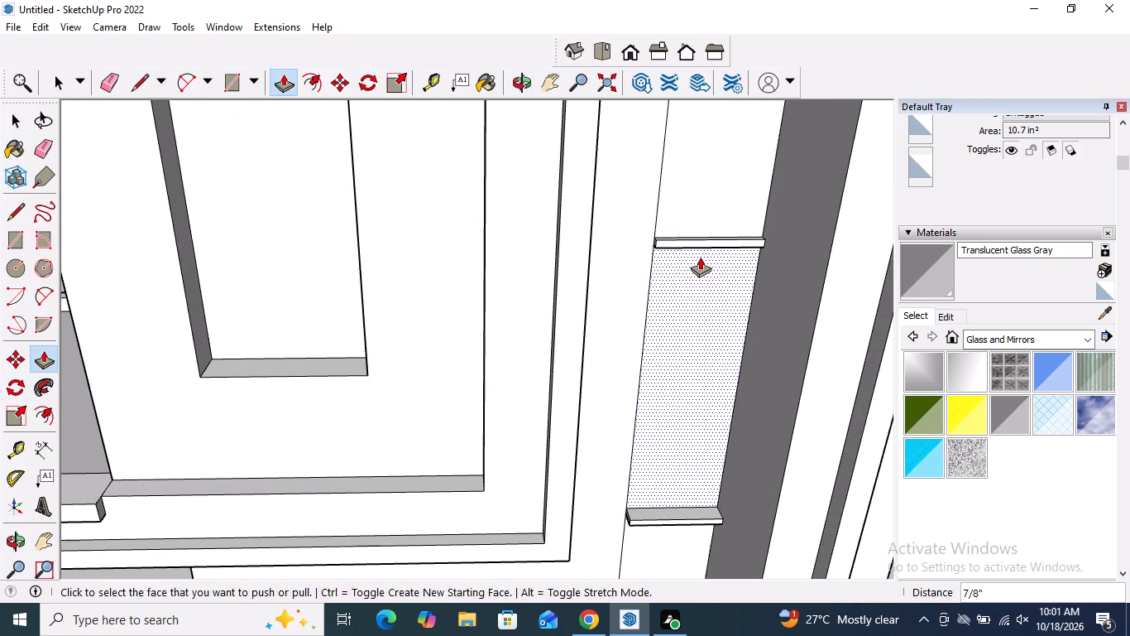
pyautogui.press('space')
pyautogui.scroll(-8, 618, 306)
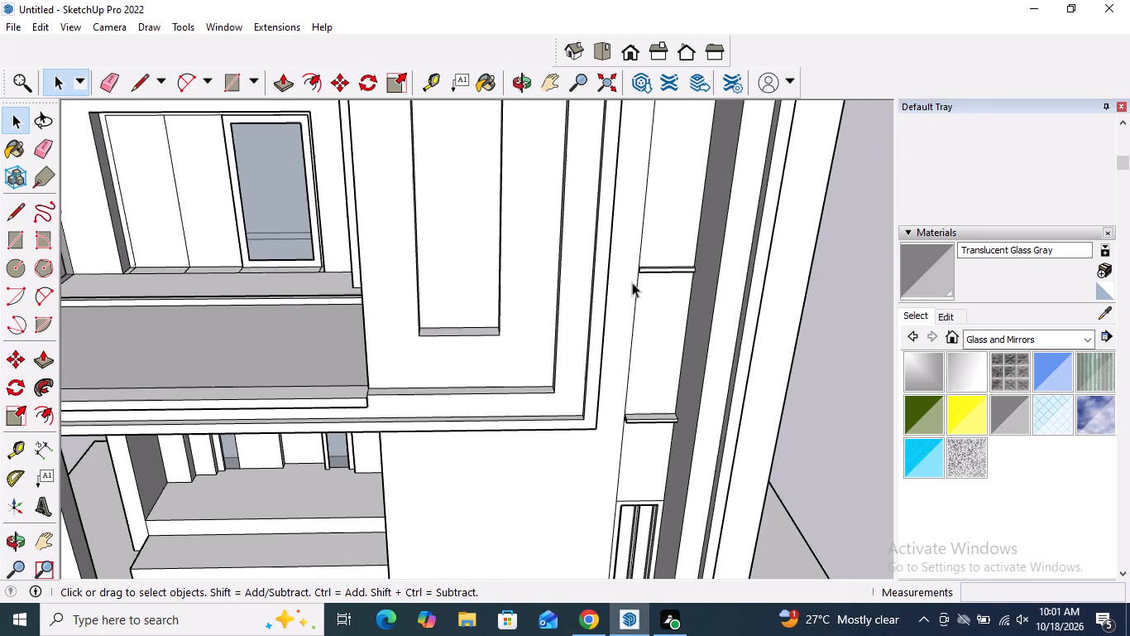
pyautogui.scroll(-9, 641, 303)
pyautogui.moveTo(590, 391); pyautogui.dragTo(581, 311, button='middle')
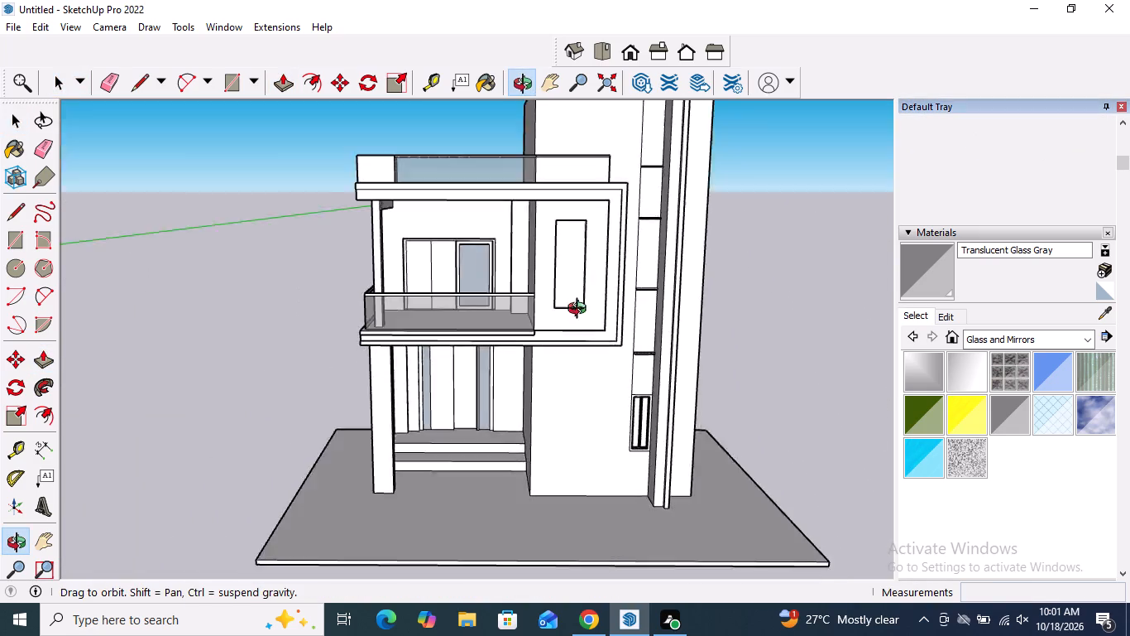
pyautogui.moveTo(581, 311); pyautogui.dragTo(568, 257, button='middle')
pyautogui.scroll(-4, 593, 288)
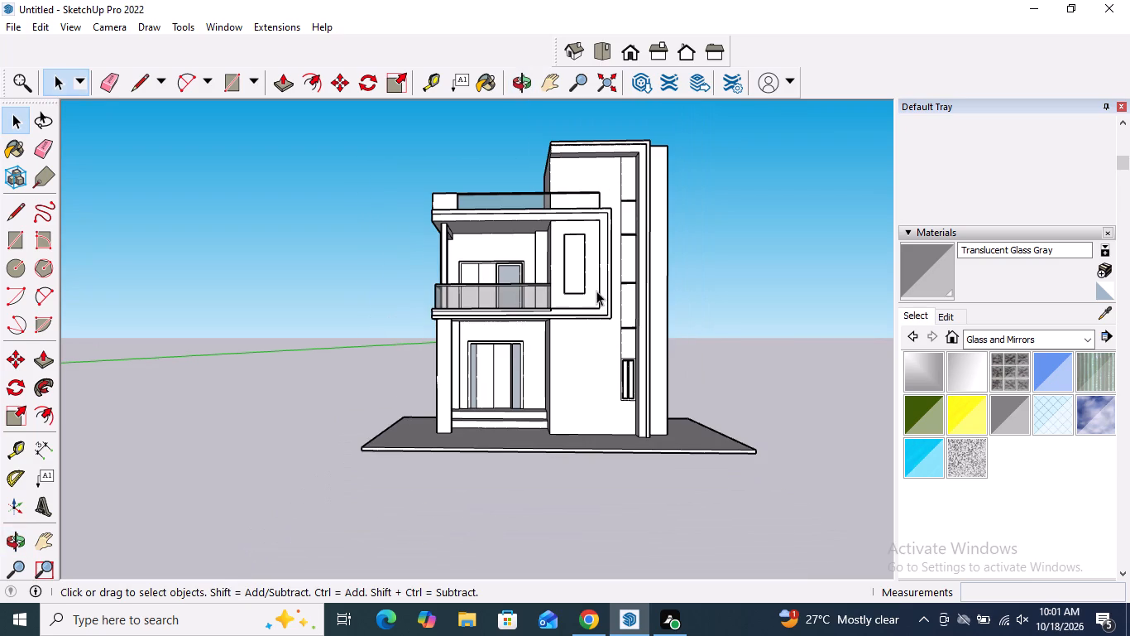
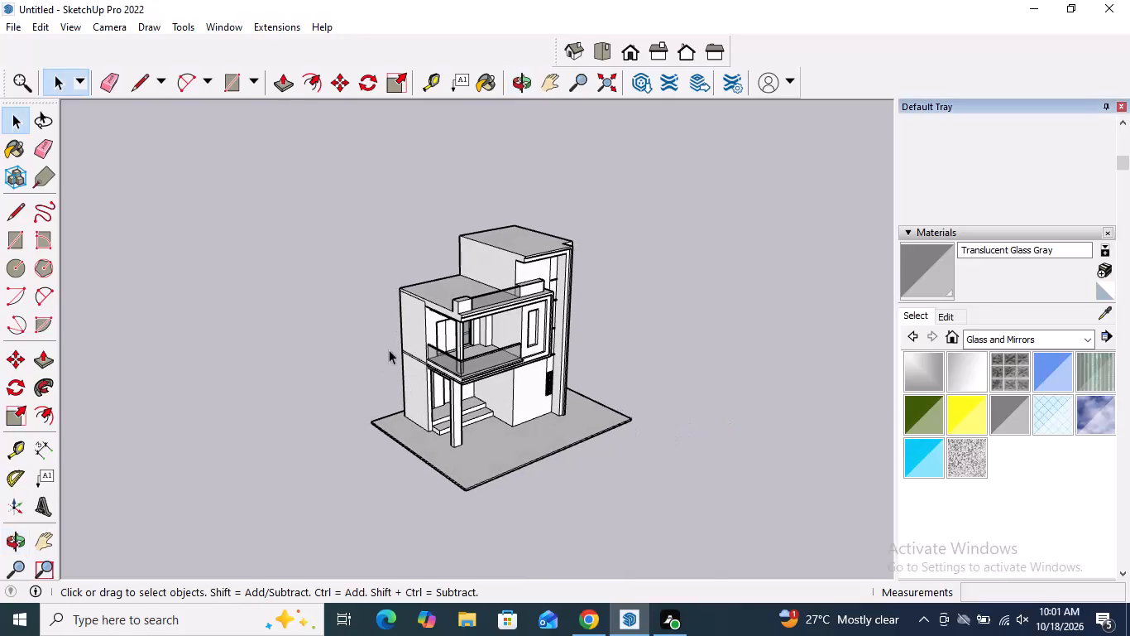
# Examine the house exterior, from the balcony up to the roof parapet and the tall upper block.
pyautogui.scroll(10, 443, 342)
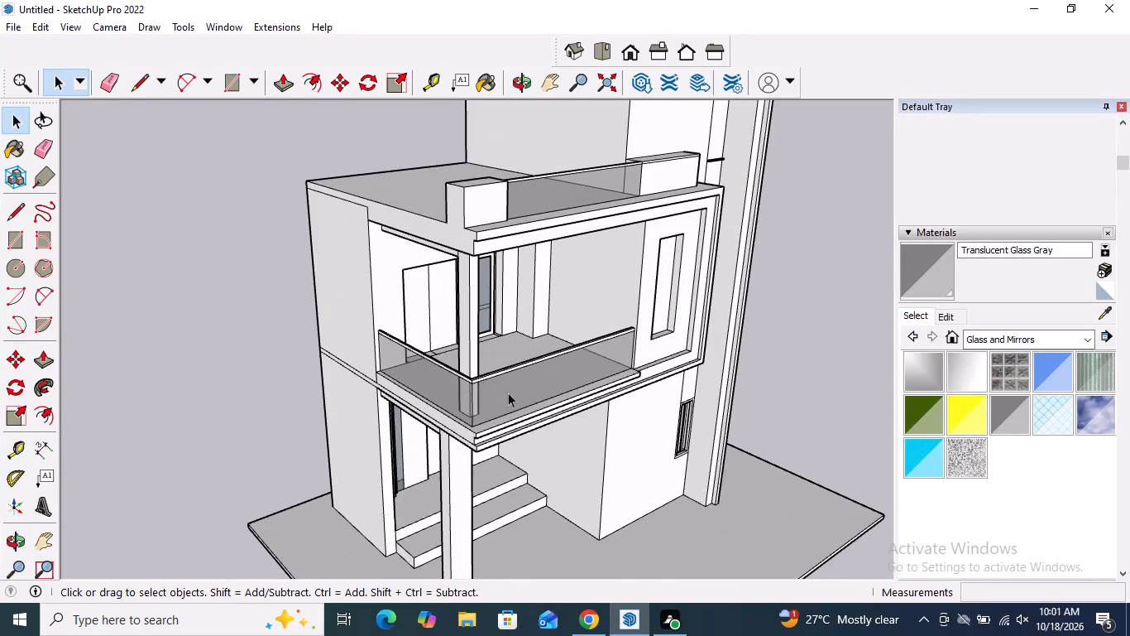
pyautogui.scroll(2, 508, 393)
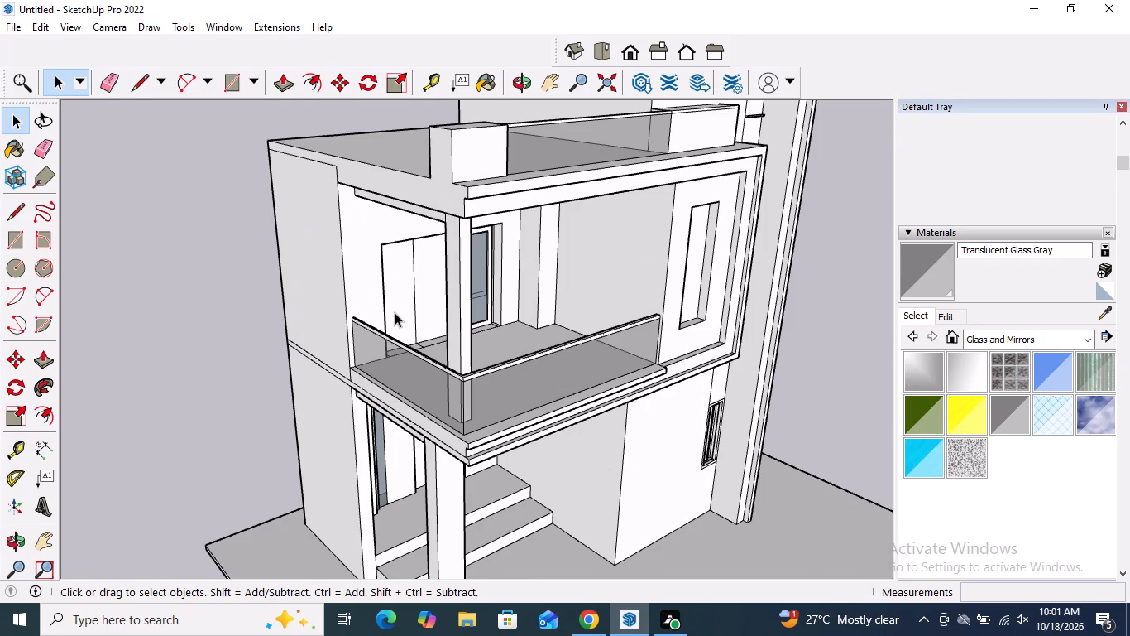
pyautogui.scroll(-5, 485, 357)
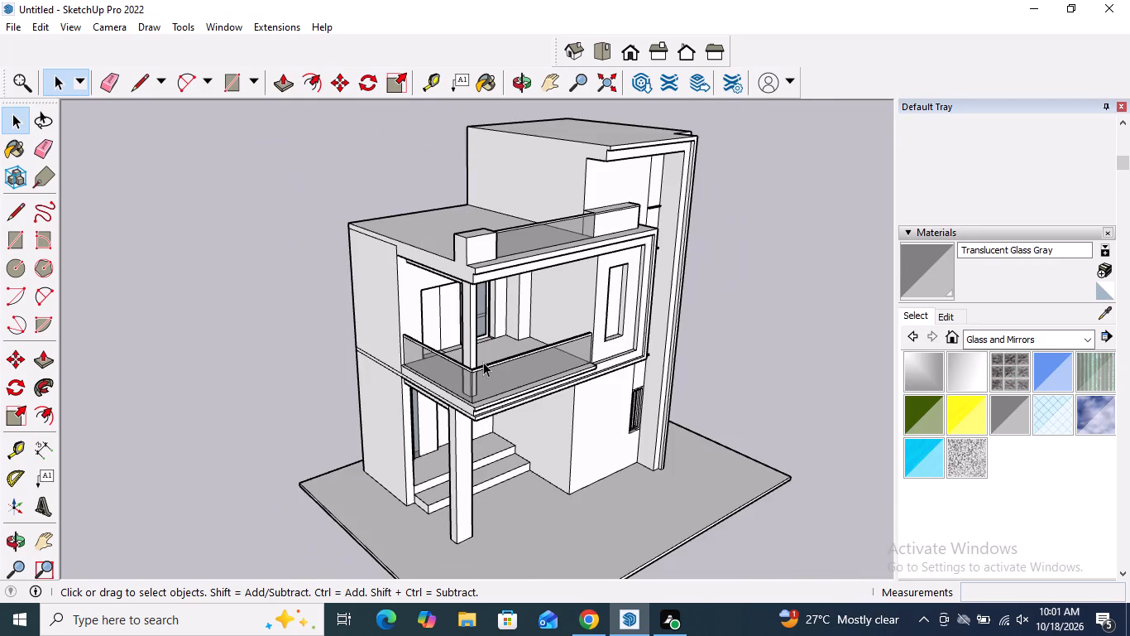
pyautogui.scroll(-4, 483, 362)
pyautogui.moveTo(572, 233); pyautogui.dragTo(473, 164, button='middle')
pyautogui.scroll(3, 543, 178)
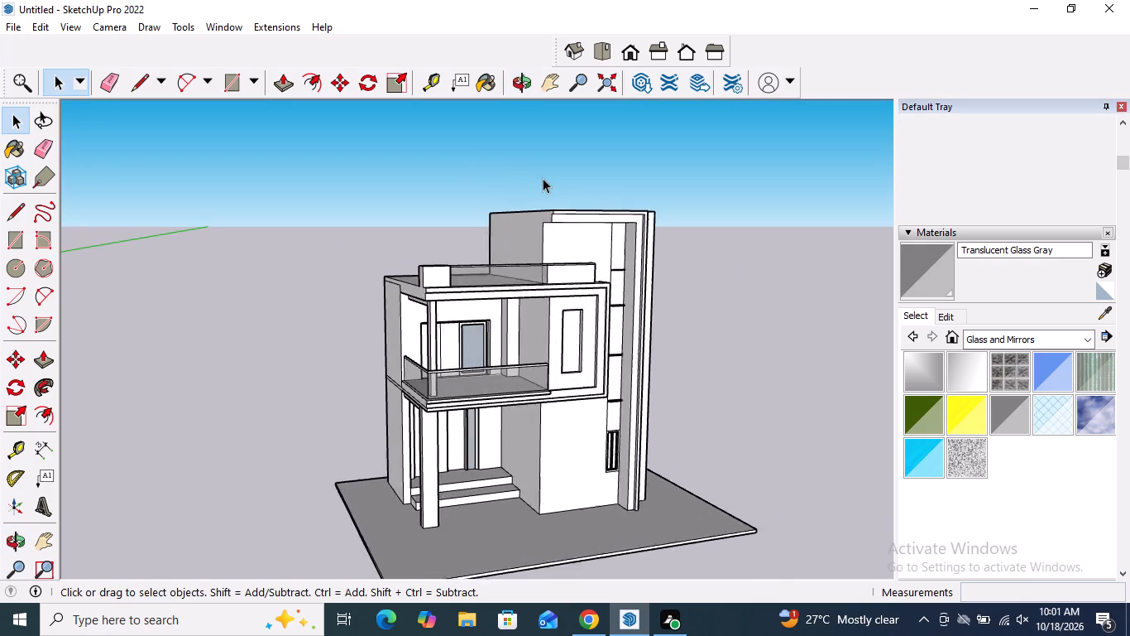
pyautogui.scroll(7, 543, 178)
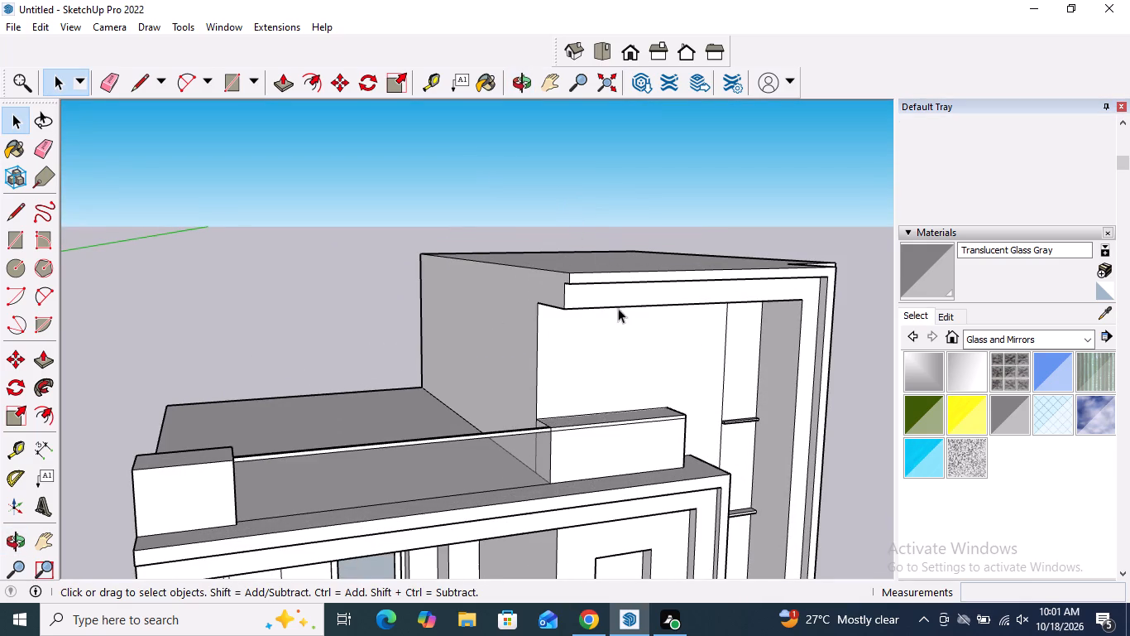
pyautogui.moveTo(628, 304); pyautogui.dragTo(764, 282, button='middle')
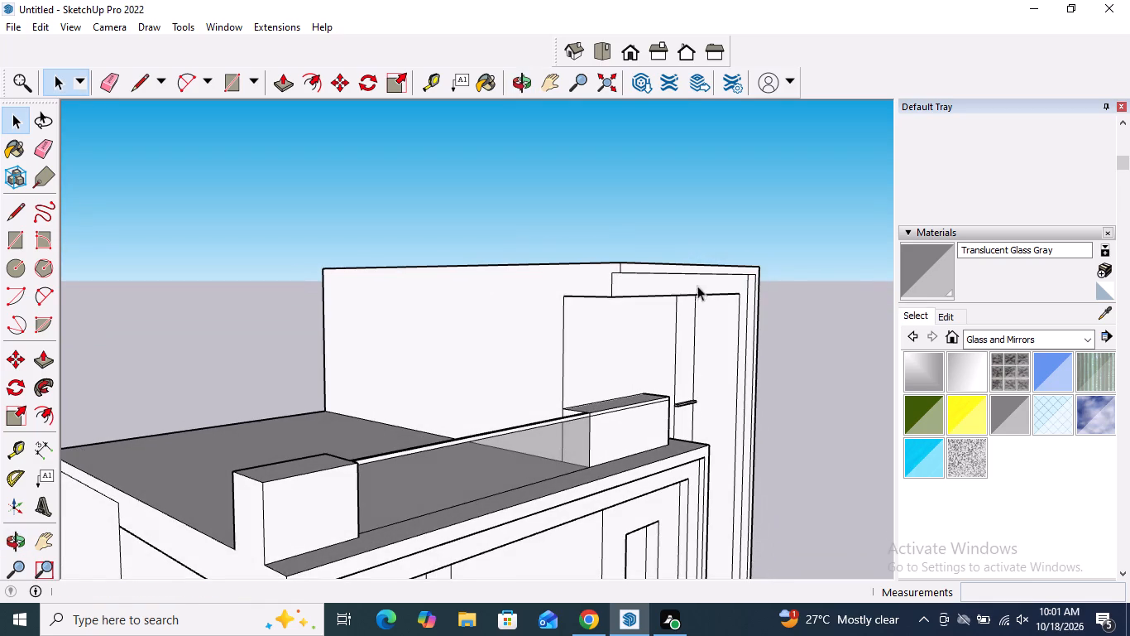
pyautogui.scroll(3, 658, 288)
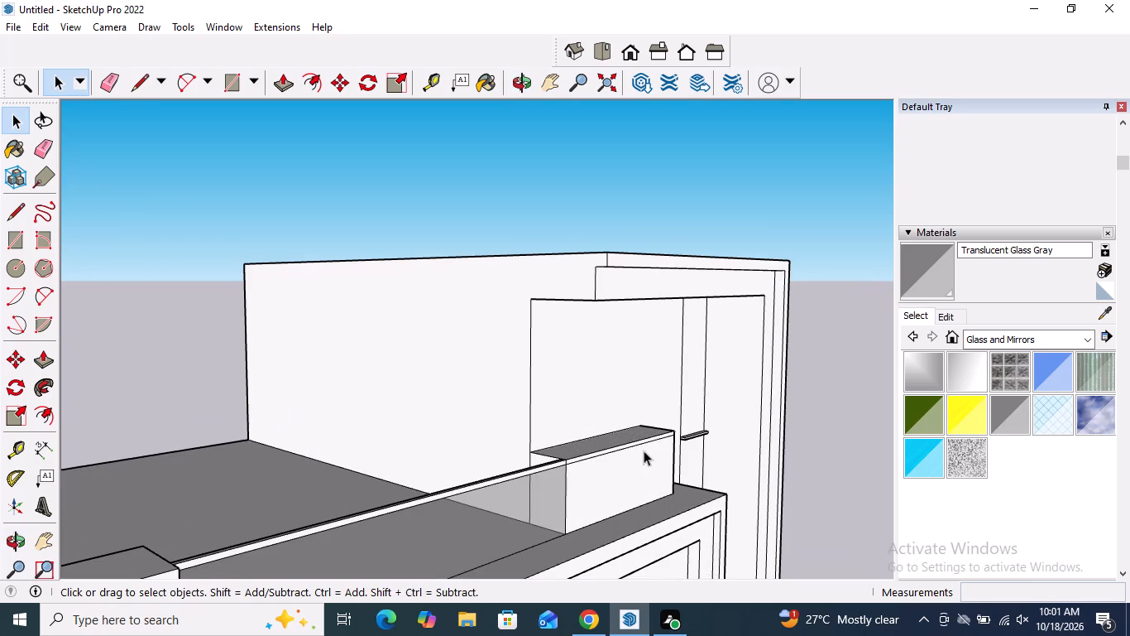
pyautogui.scroll(-2, 650, 449)
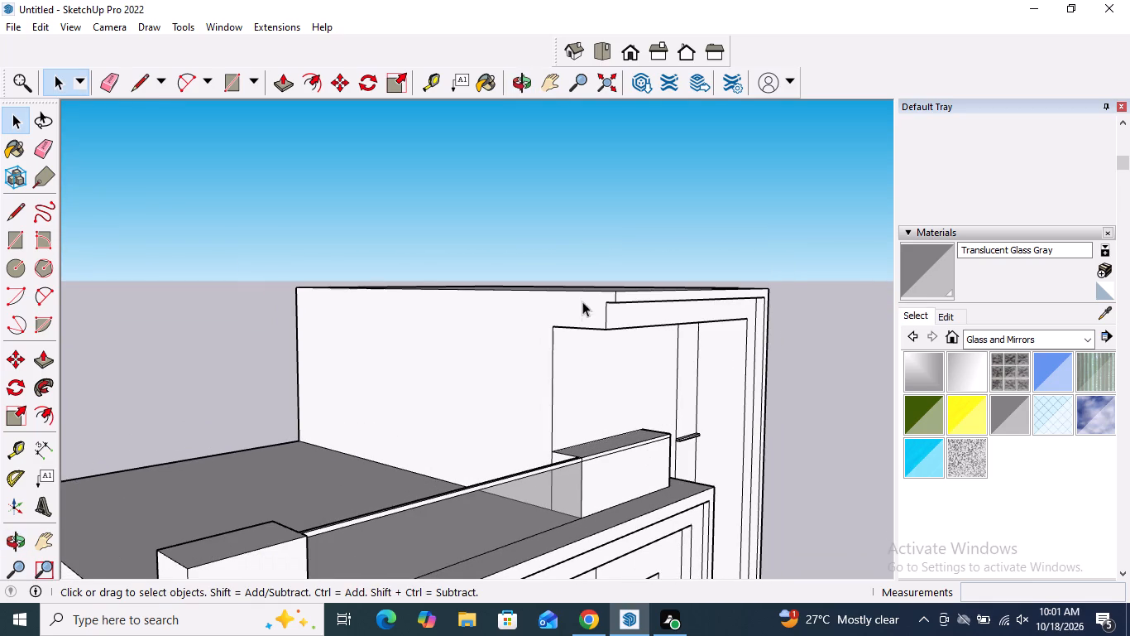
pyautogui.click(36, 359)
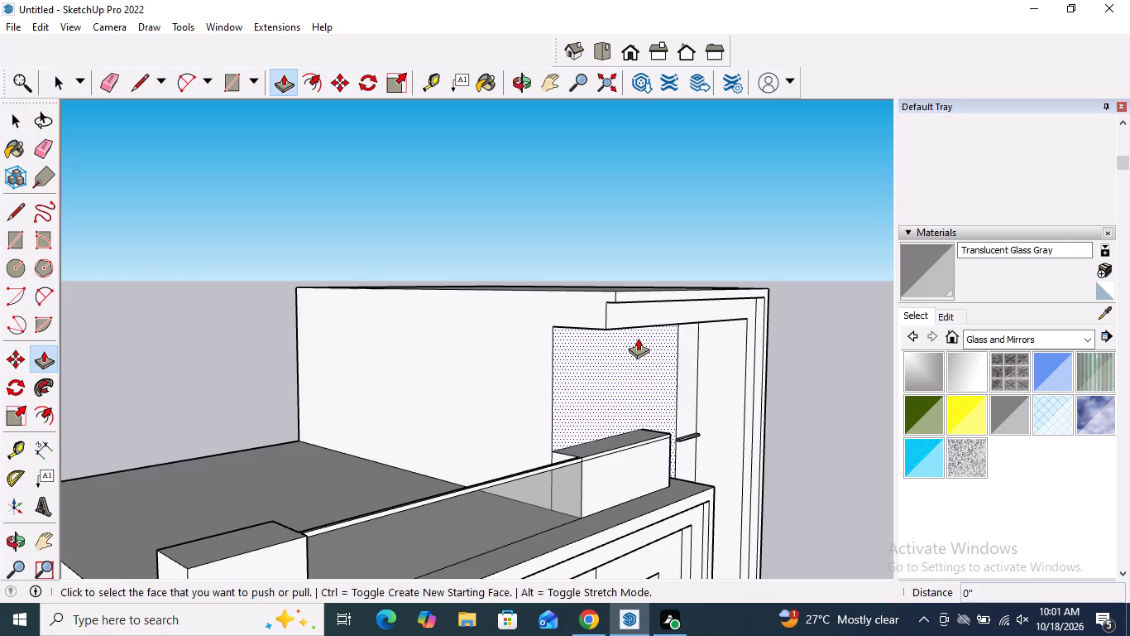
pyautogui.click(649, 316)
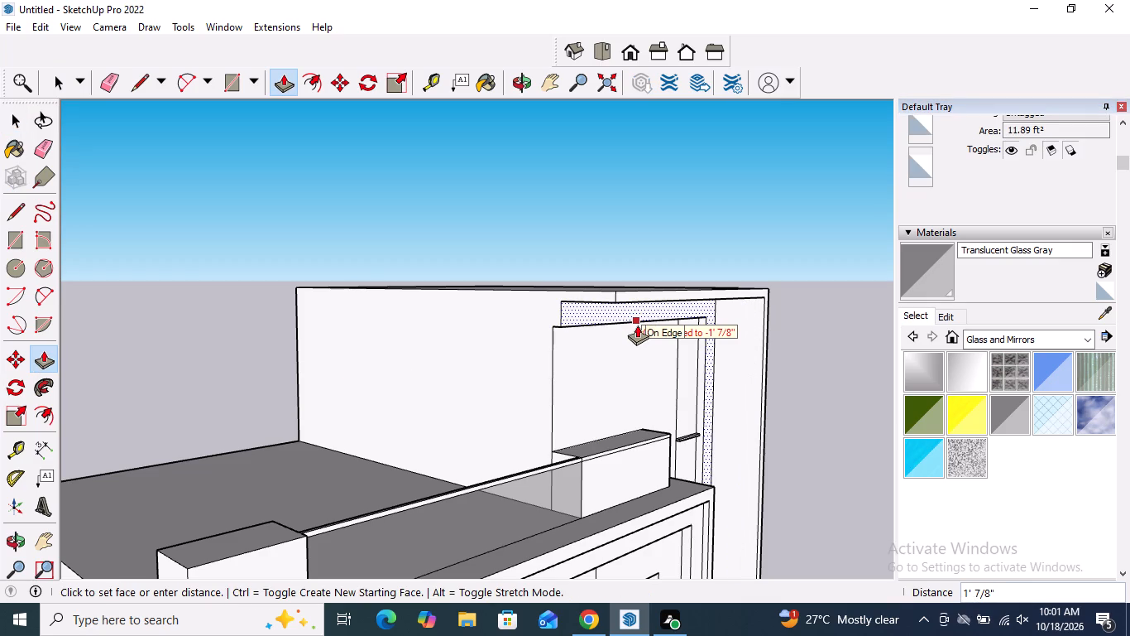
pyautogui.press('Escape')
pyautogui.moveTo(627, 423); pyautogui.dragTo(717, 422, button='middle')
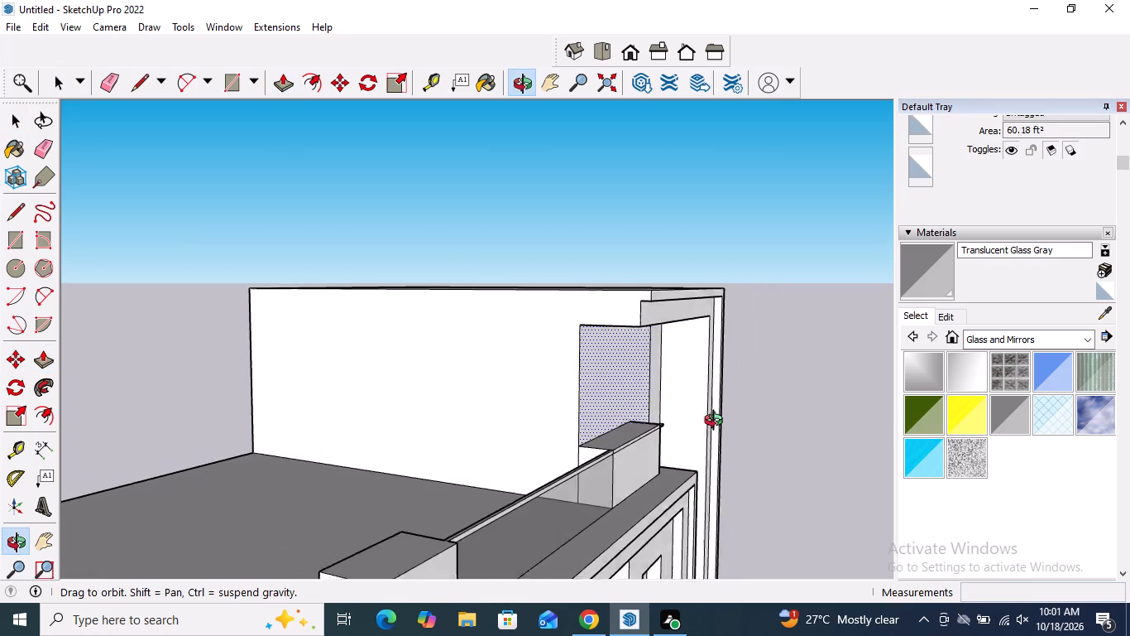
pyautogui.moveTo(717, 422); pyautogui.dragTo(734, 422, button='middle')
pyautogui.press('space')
# Examine the upper block's overhang and recessed wall from the side and the front.
pyautogui.moveTo(681, 426); pyautogui.dragTo(756, 412, button='middle')
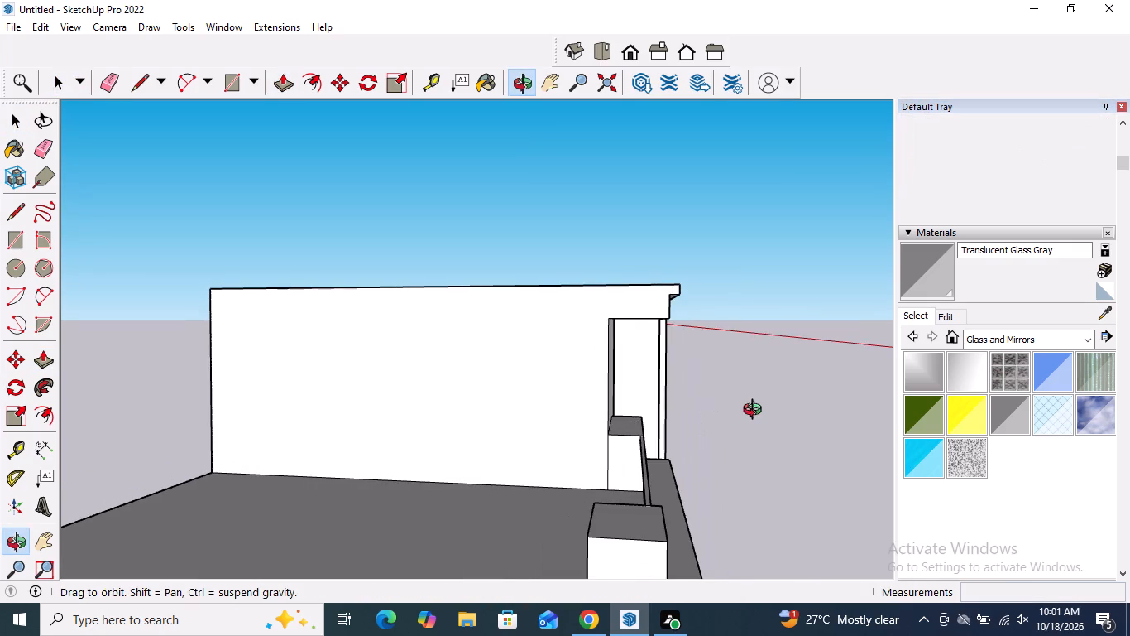
pyautogui.moveTo(756, 412); pyautogui.dragTo(757, 412, button='middle')
pyautogui.scroll(3, 688, 374)
pyautogui.middleClick(667, 380)
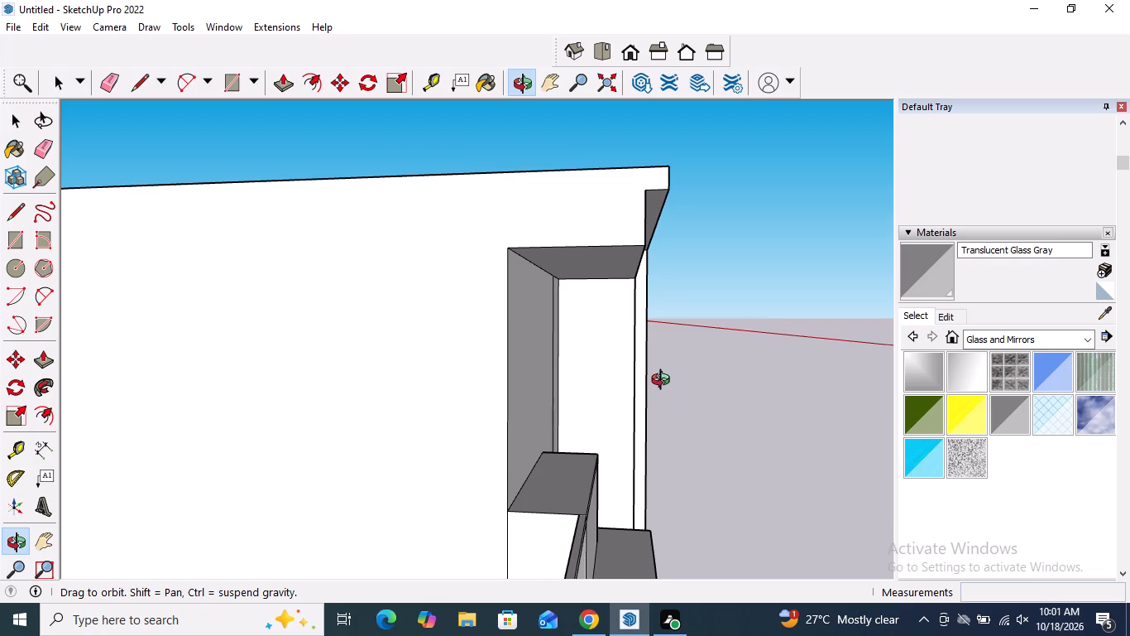
pyautogui.moveTo(663, 385); pyautogui.dragTo(646, 394, button='middle')
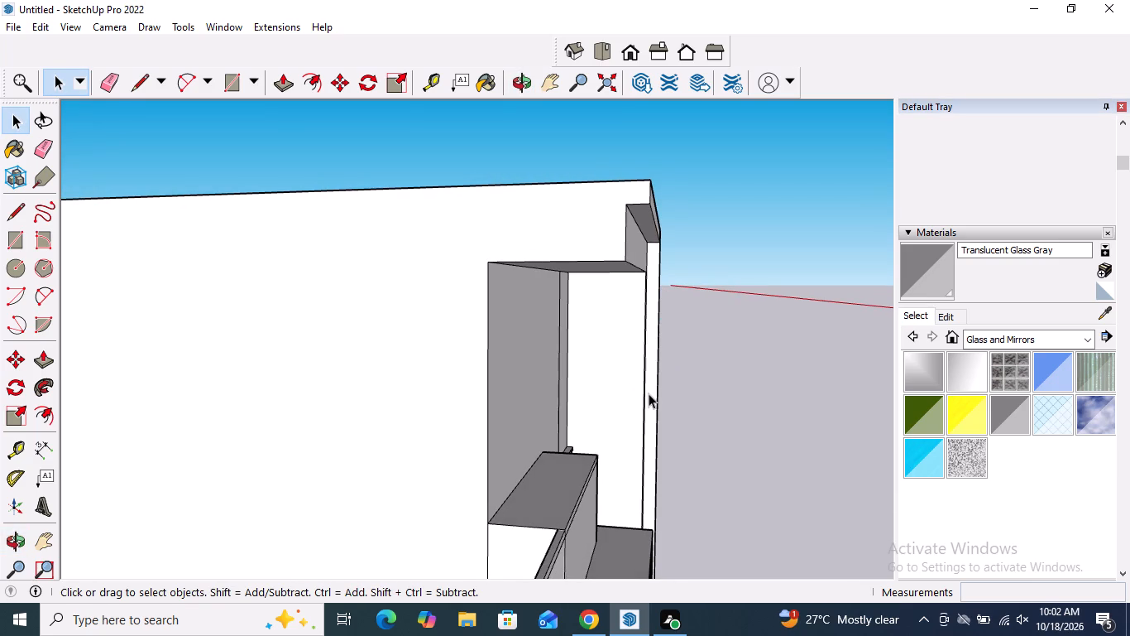
pyautogui.scroll(-4, 592, 402)
pyautogui.moveTo(629, 426); pyautogui.dragTo(316, 430, button='middle')
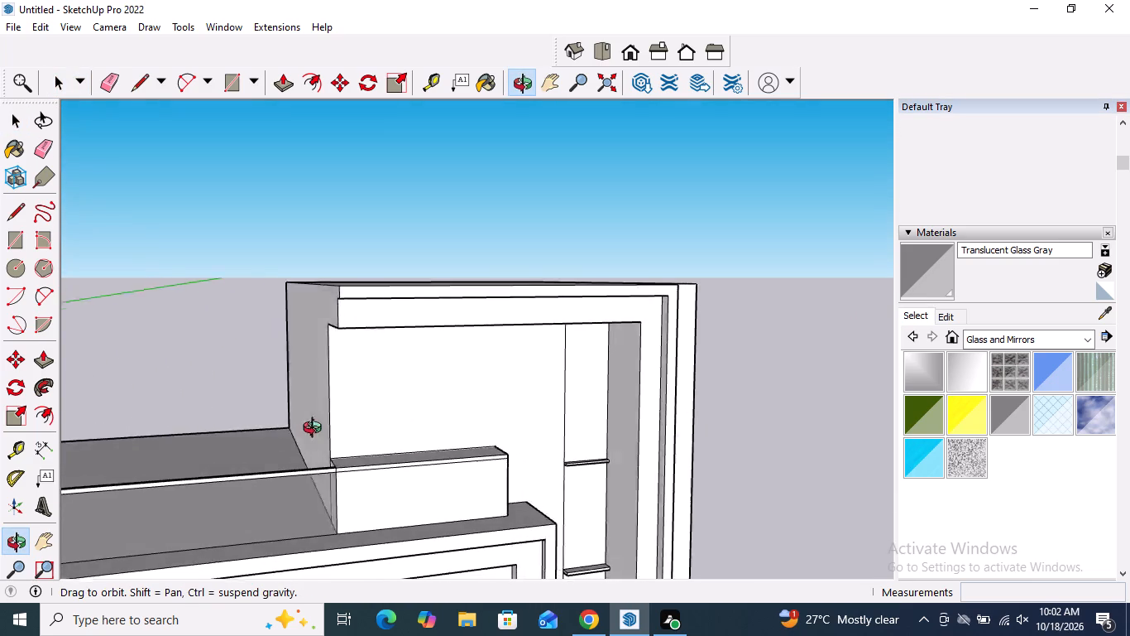
pyautogui.moveTo(316, 430); pyautogui.dragTo(277, 426, button='middle')
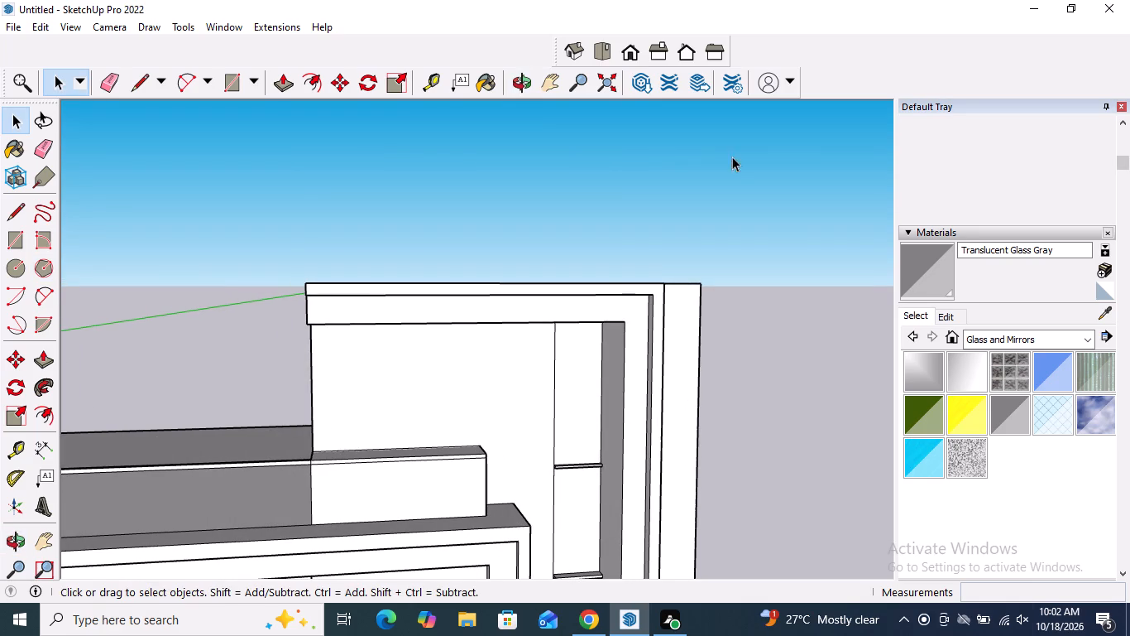
# Draw a small rectangle of about 4.8 in² on the front face of the solid parapet block beside the upper wall.
pyautogui.click(9, 247)
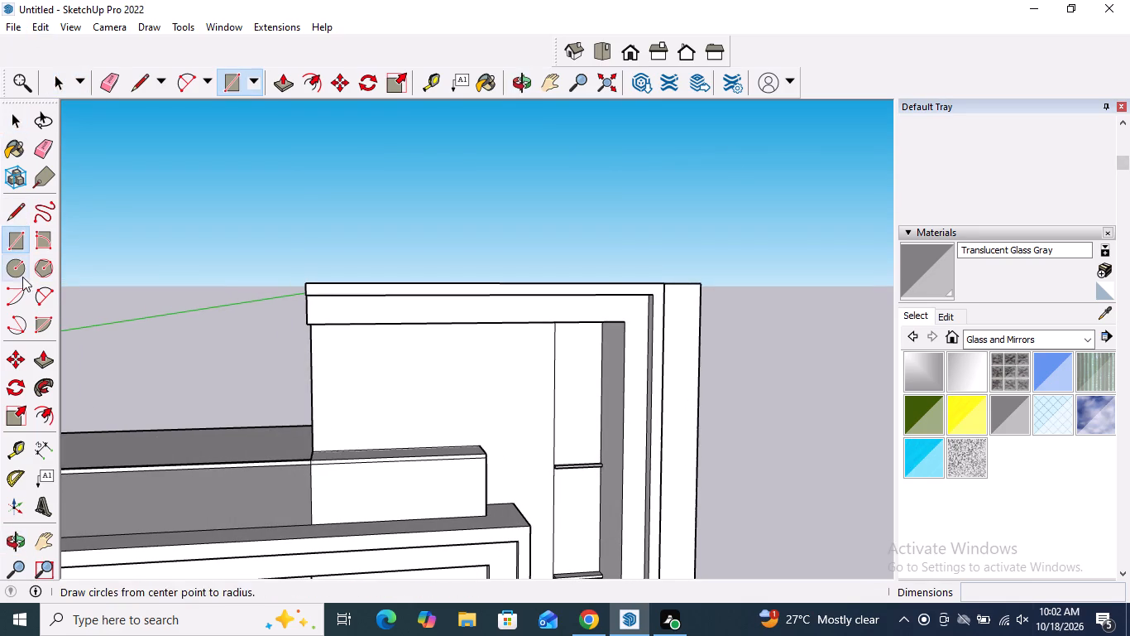
pyautogui.scroll(-4, 336, 441)
pyautogui.moveTo(337, 439); pyautogui.dragTo(338, 377, button='middle')
pyautogui.scroll(3, 366, 412)
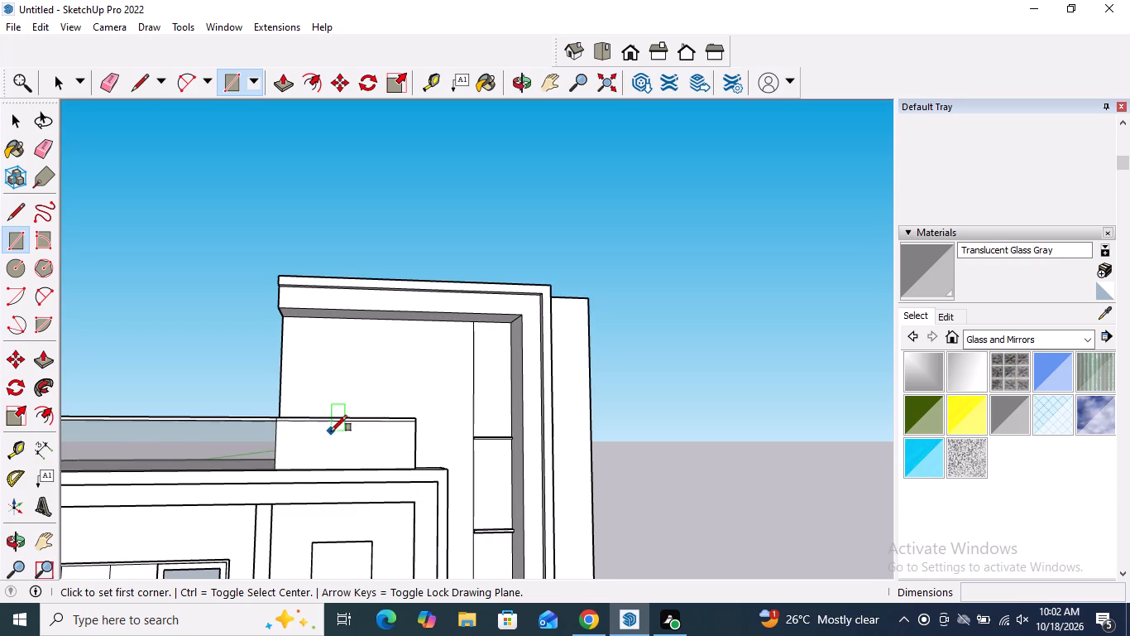
pyautogui.click(331, 429)
pyautogui.scroll(7, 338, 436)
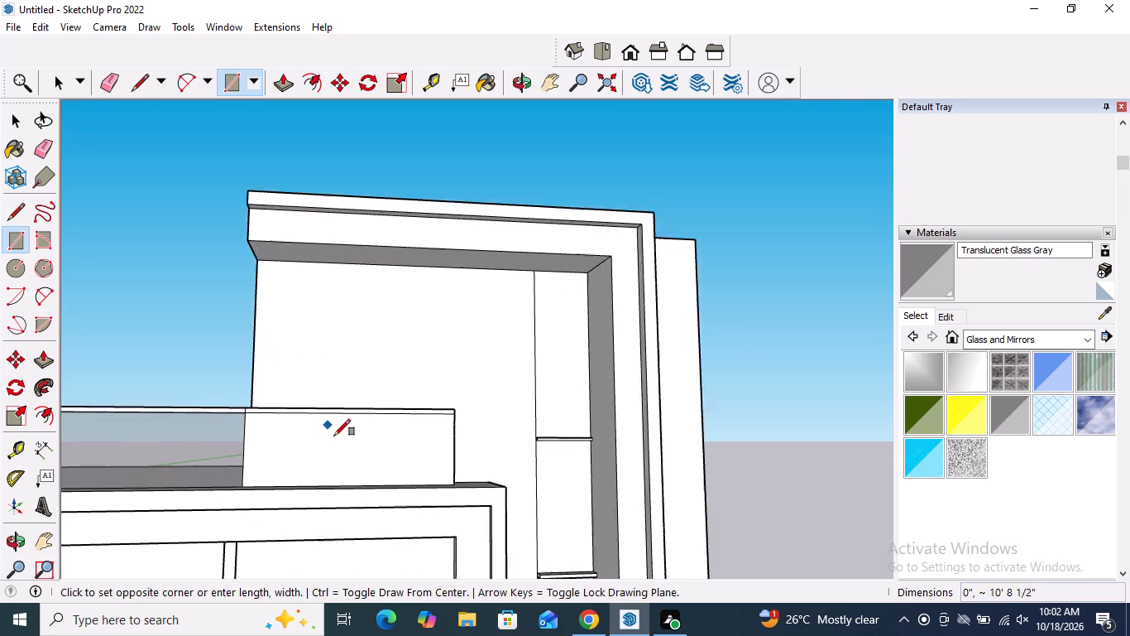
pyautogui.scroll(2, 334, 436)
pyautogui.click(342, 431)
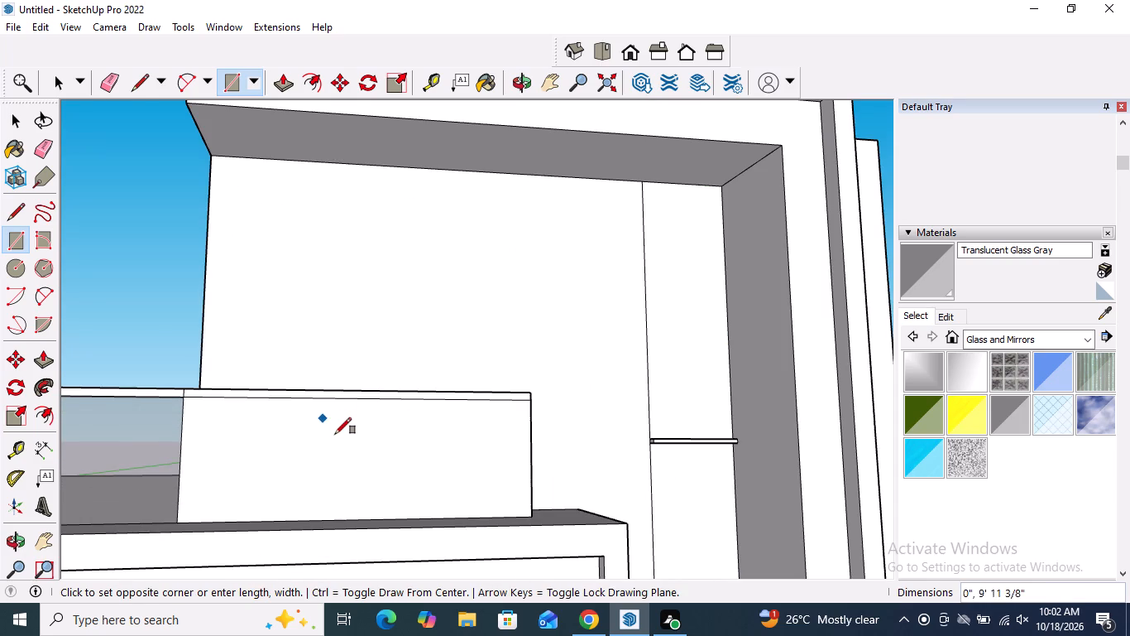
pyautogui.click(336, 432)
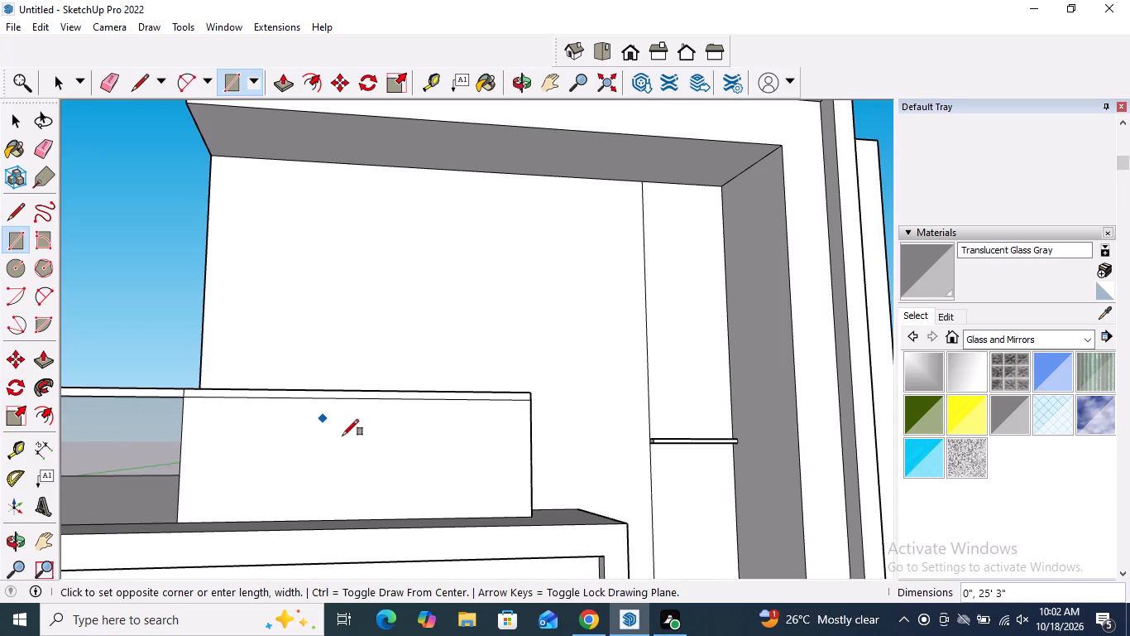
pyautogui.click(342, 436)
pyautogui.scroll(10, 341, 435)
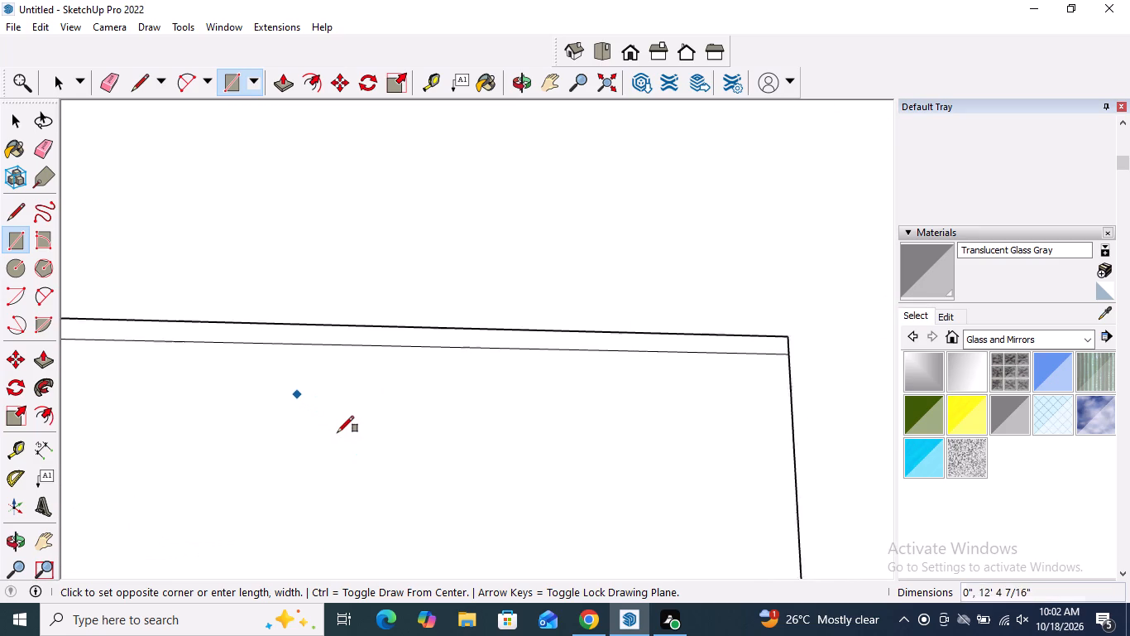
pyautogui.click(350, 442)
pyautogui.press('space')
# Push/Pull the small rectangle outward about 1' 6 1/2" from the parapet block to form a projecting bar.
pyautogui.scroll(-18, 350, 446)
pyautogui.moveTo(381, 466); pyautogui.dragTo(367, 504, button='middle')
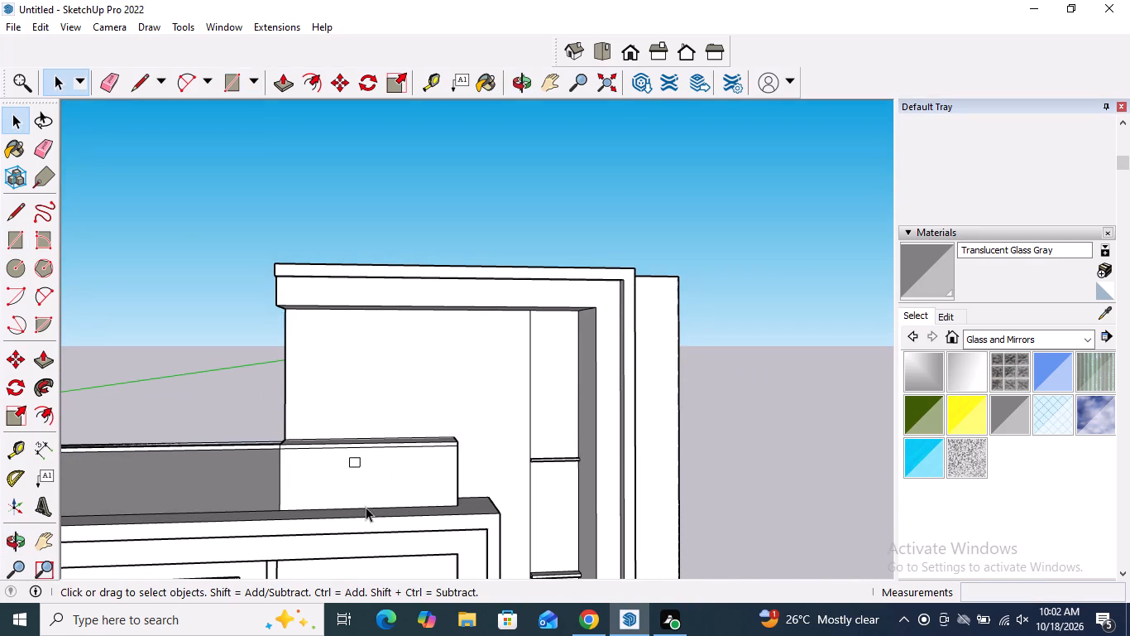
pyautogui.scroll(2, 378, 466)
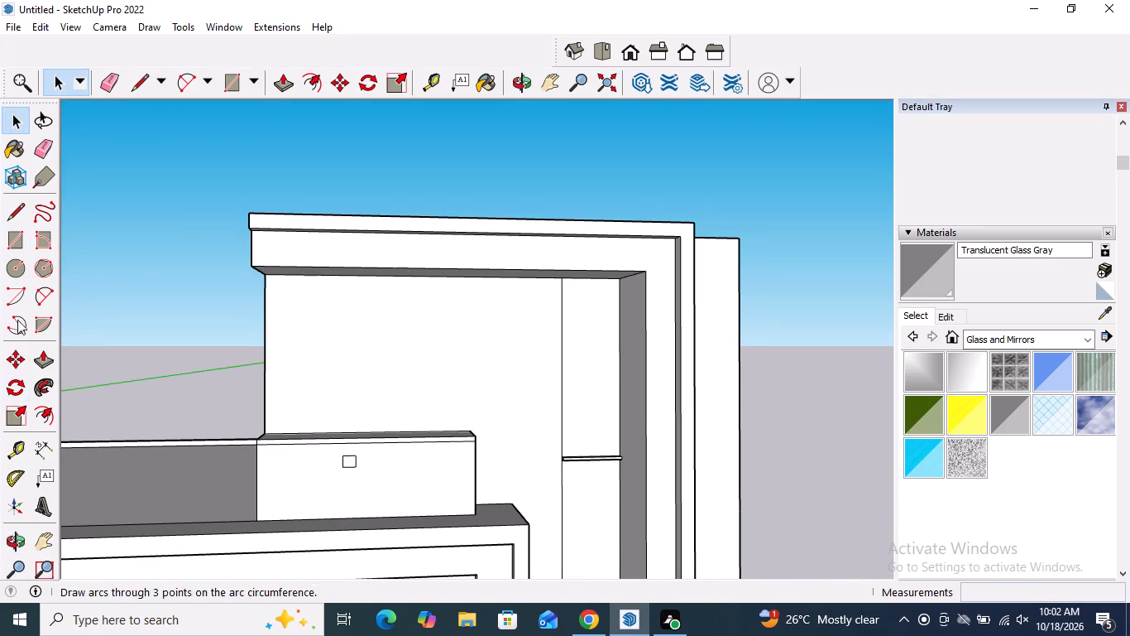
pyautogui.click(43, 358)
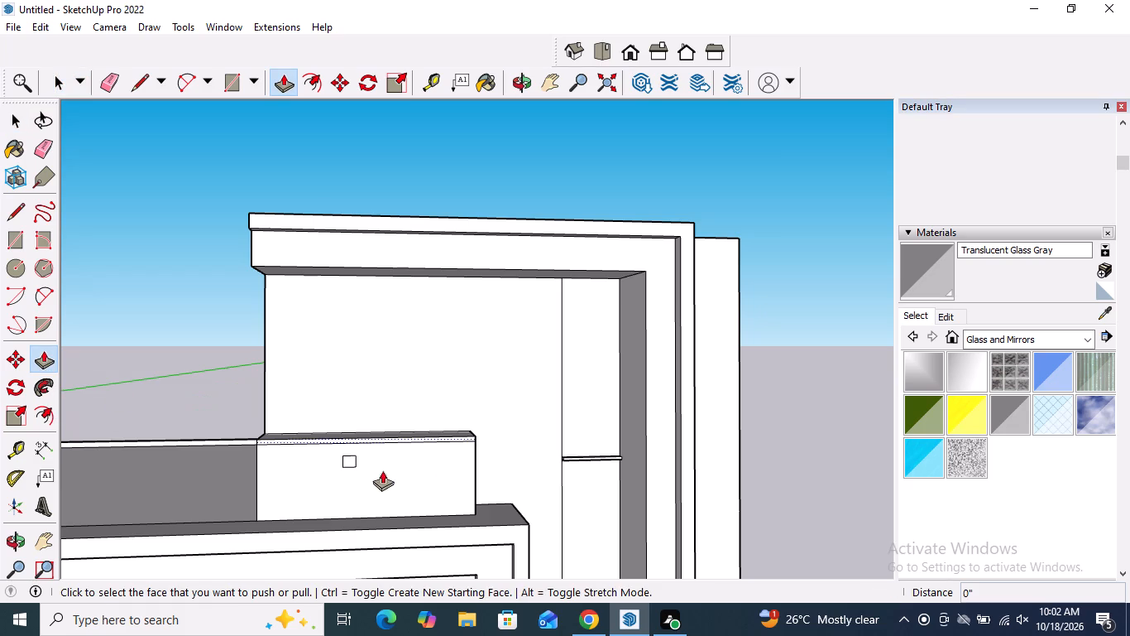
pyautogui.scroll(3, 382, 470)
pyautogui.click(337, 460)
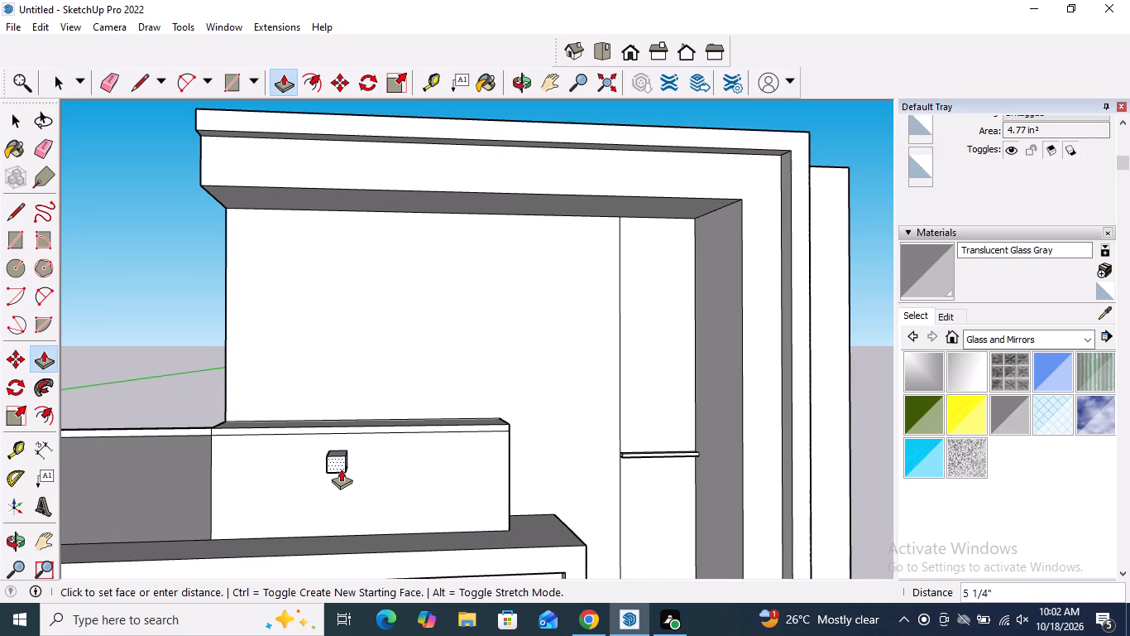
pyautogui.click(347, 490)
pyautogui.moveTo(385, 431); pyautogui.dragTo(433, 384, button='middle')
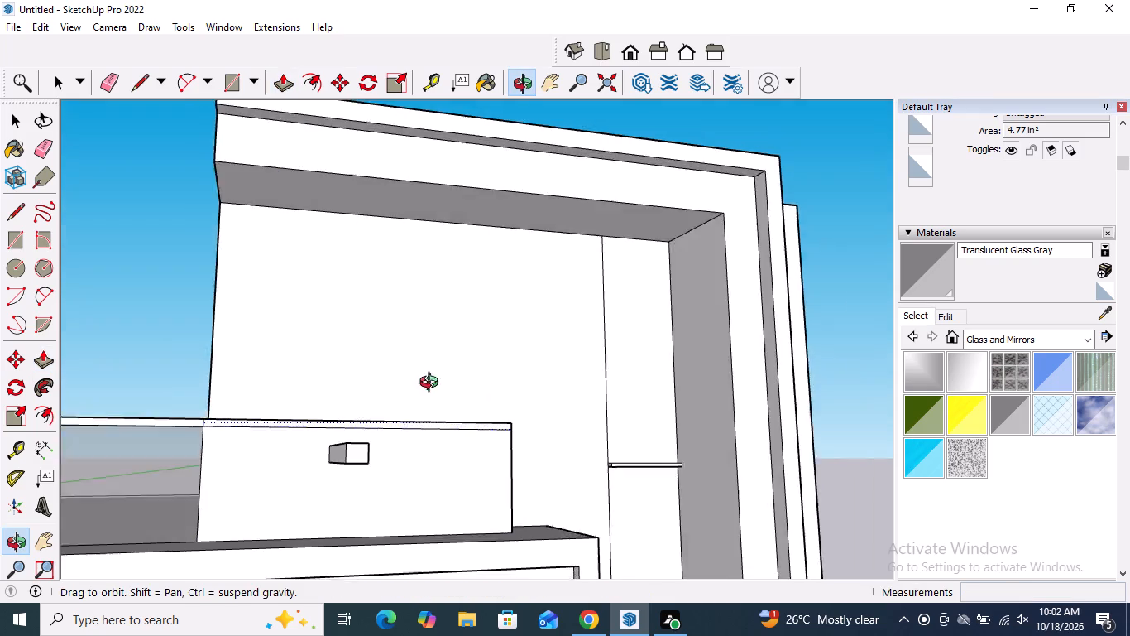
pyautogui.moveTo(433, 384); pyautogui.dragTo(486, 419, button='middle')
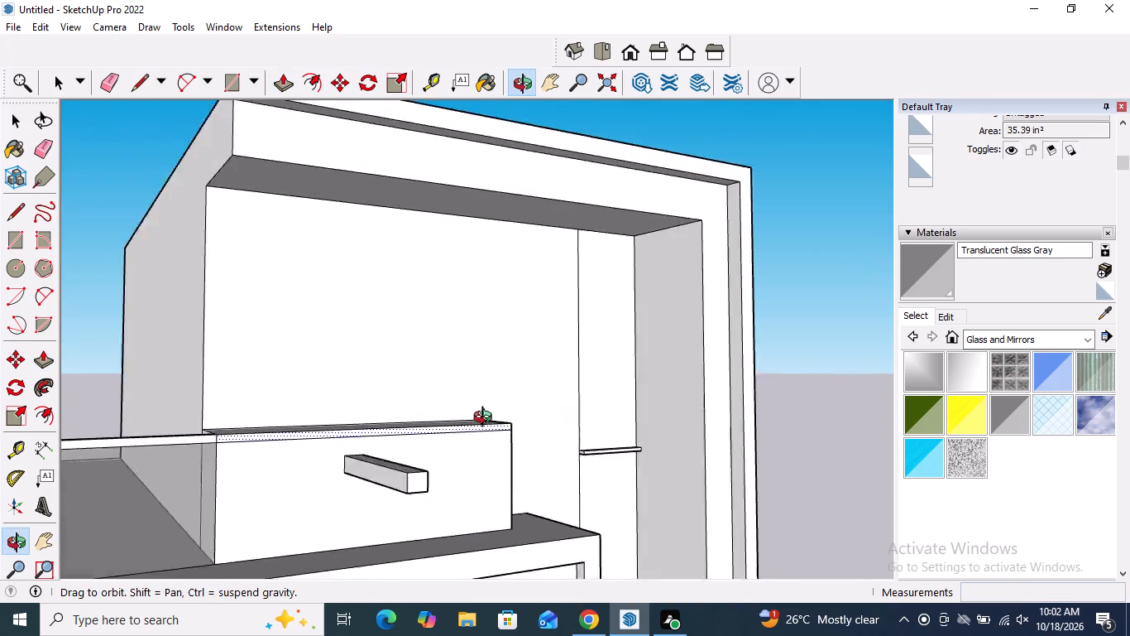
pyautogui.moveTo(486, 419); pyautogui.dragTo(548, 474, button='middle')
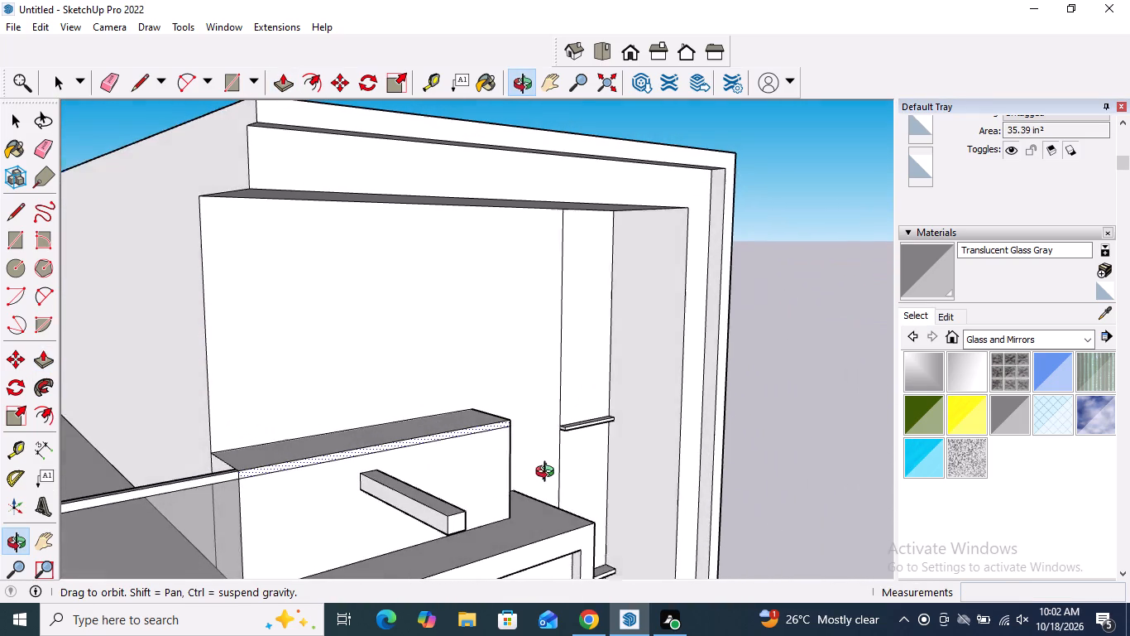
pyautogui.moveTo(548, 474); pyautogui.dragTo(552, 469, button='middle')
pyautogui.moveTo(386, 499); pyautogui.dragTo(456, 441, button='middle')
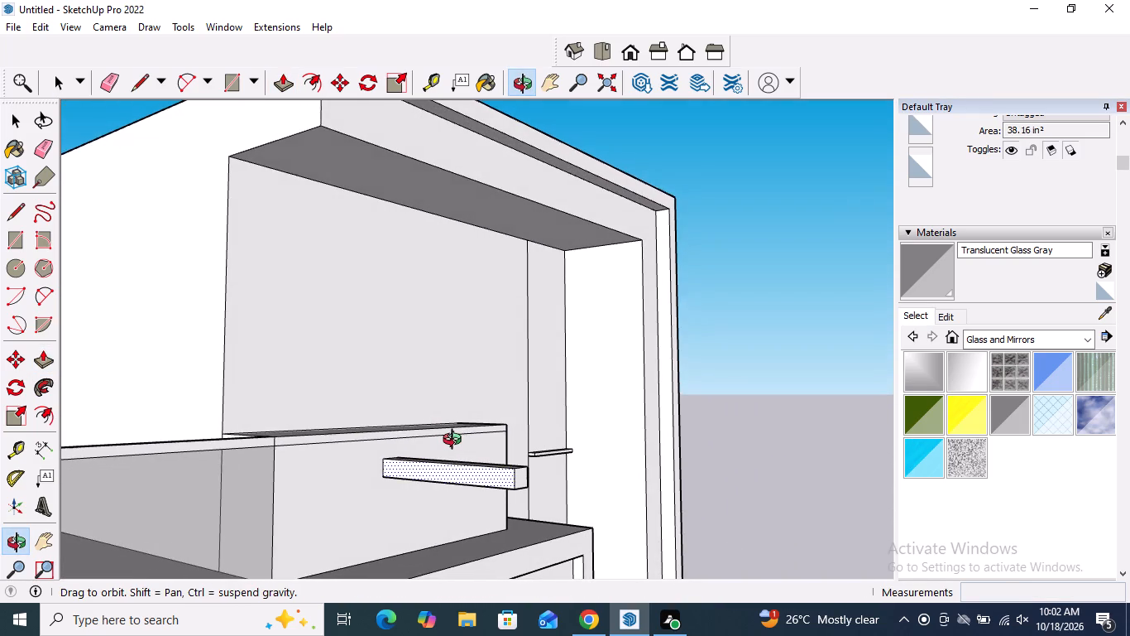
pyautogui.moveTo(456, 441); pyautogui.dragTo(587, 503, button='middle')
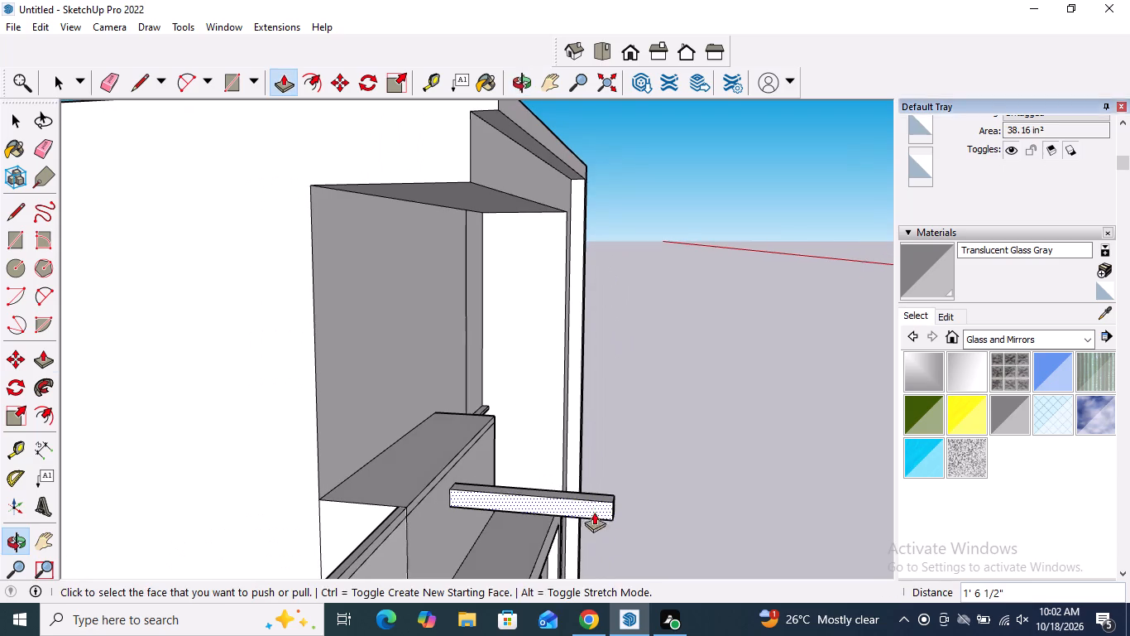
# Shorten the projecting bar by pushing its front end face back about 9 inches toward the parapet block.
pyautogui.moveTo(611, 522); pyautogui.dragTo(501, 532, button='middle')
pyautogui.click(520, 524)
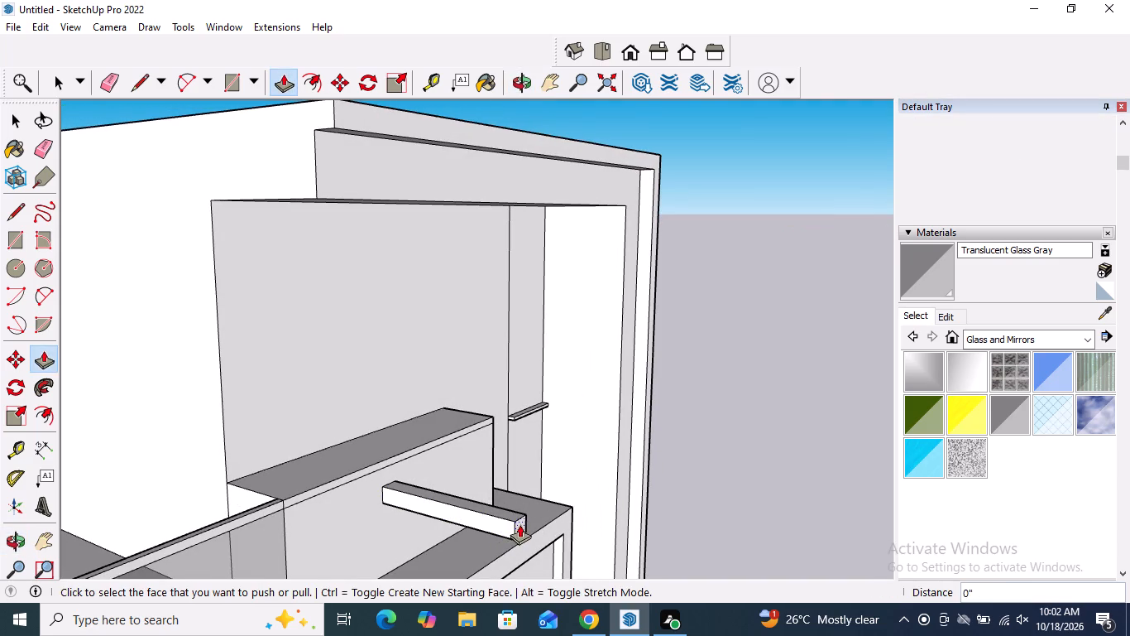
pyautogui.moveTo(494, 523); pyautogui.dragTo(674, 510, button='middle')
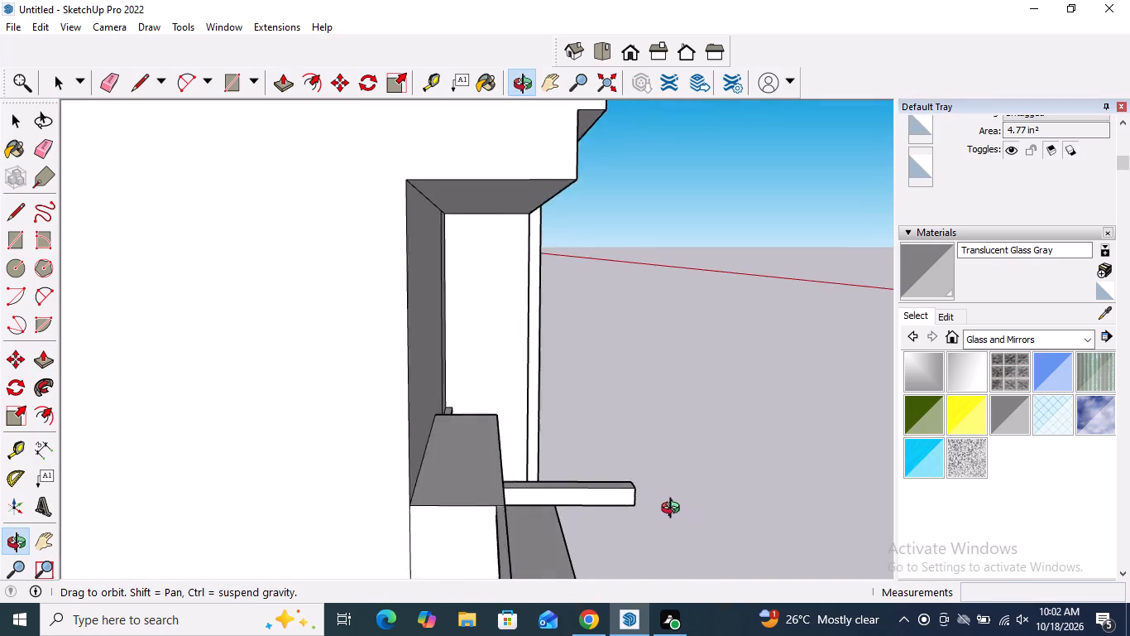
pyautogui.moveTo(674, 510); pyautogui.dragTo(657, 505, button='middle')
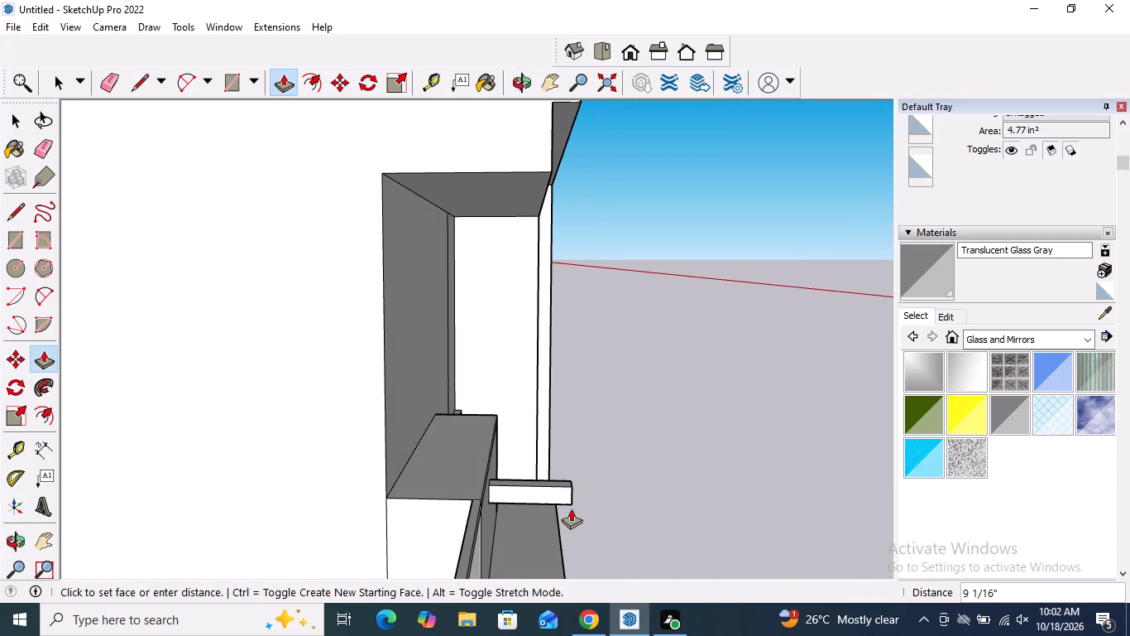
pyautogui.click(571, 508)
pyautogui.press('space')
pyautogui.moveTo(668, 496); pyautogui.dragTo(516, 509, button='middle')
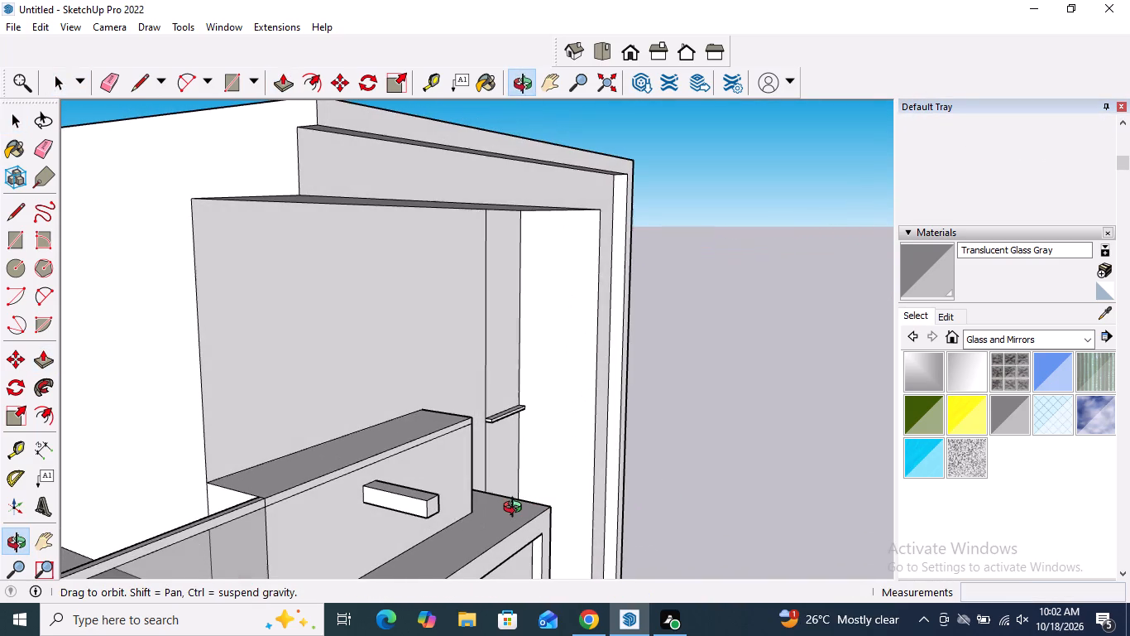
# Draw a line about 2 5/16" long across the top of the projecting bar near its outer end.
pyautogui.moveTo(516, 509); pyautogui.dragTo(515, 510, button='middle')
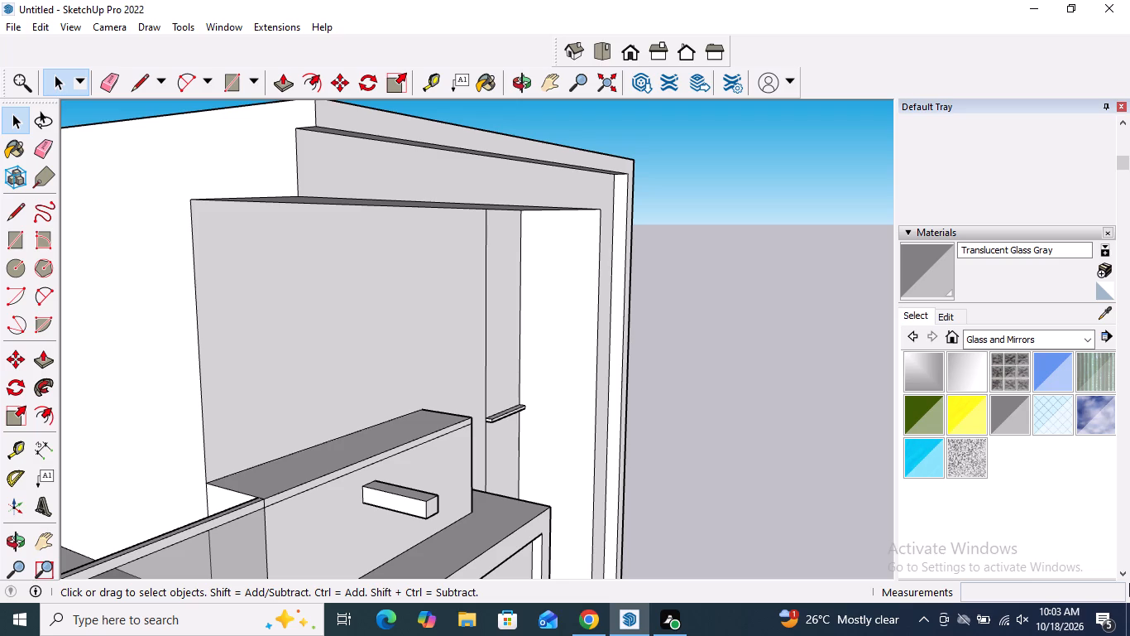
pyautogui.scroll(-7, 417, 263)
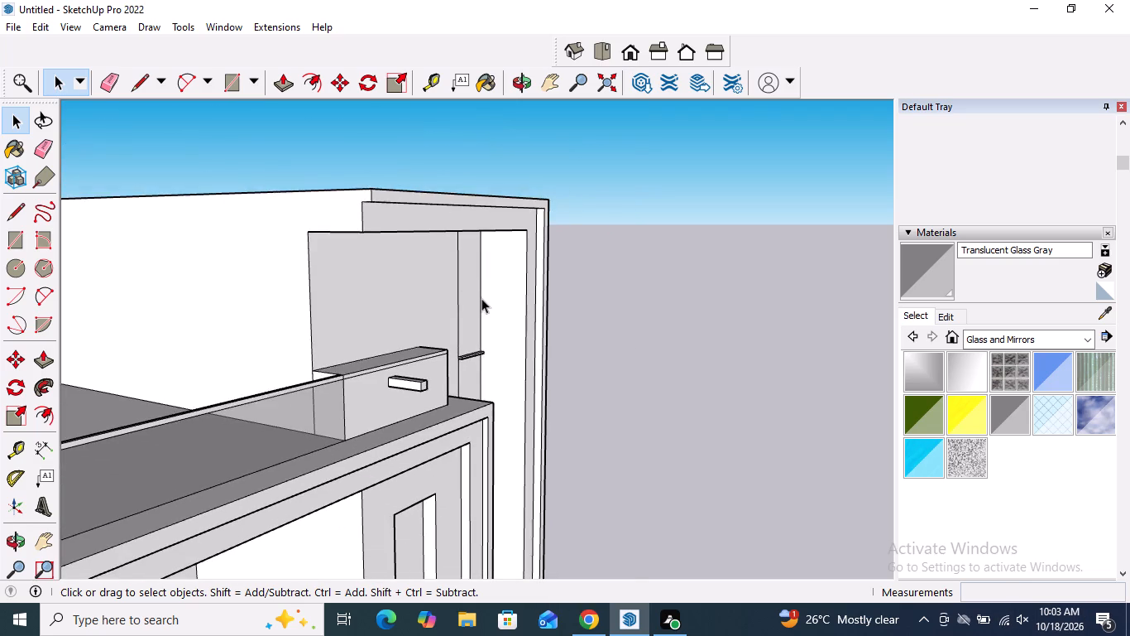
pyautogui.moveTo(476, 324); pyautogui.dragTo(381, 373, button='middle')
pyautogui.scroll(3, 381, 376)
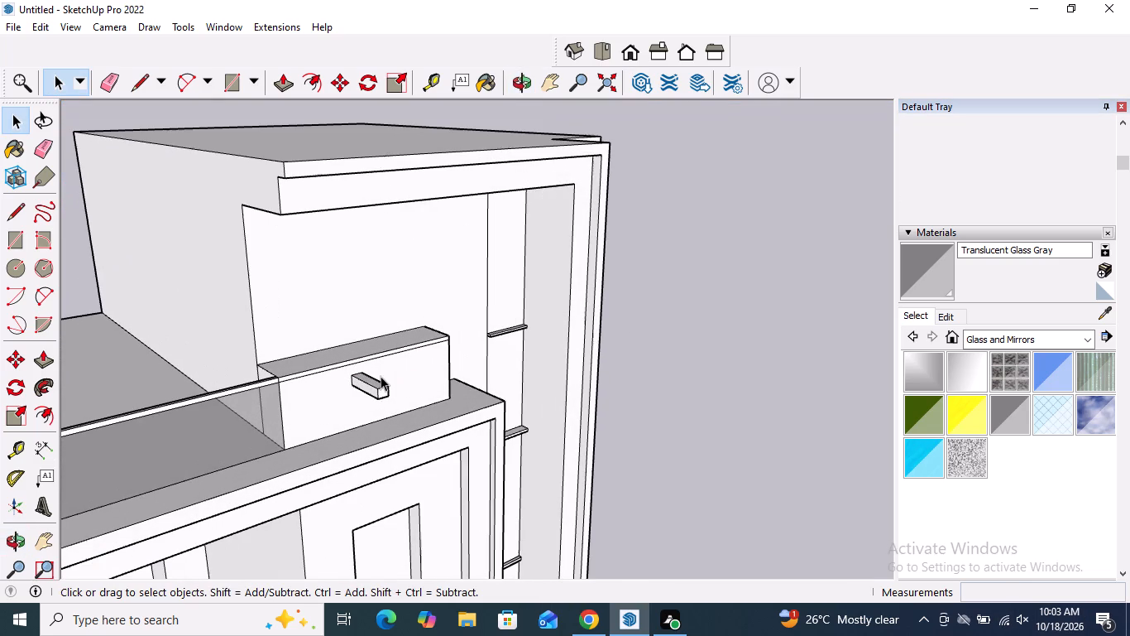
pyautogui.scroll(1, 384, 398)
pyautogui.moveTo(395, 449); pyautogui.dragTo(416, 560, button='middle')
pyautogui.scroll(4, 389, 406)
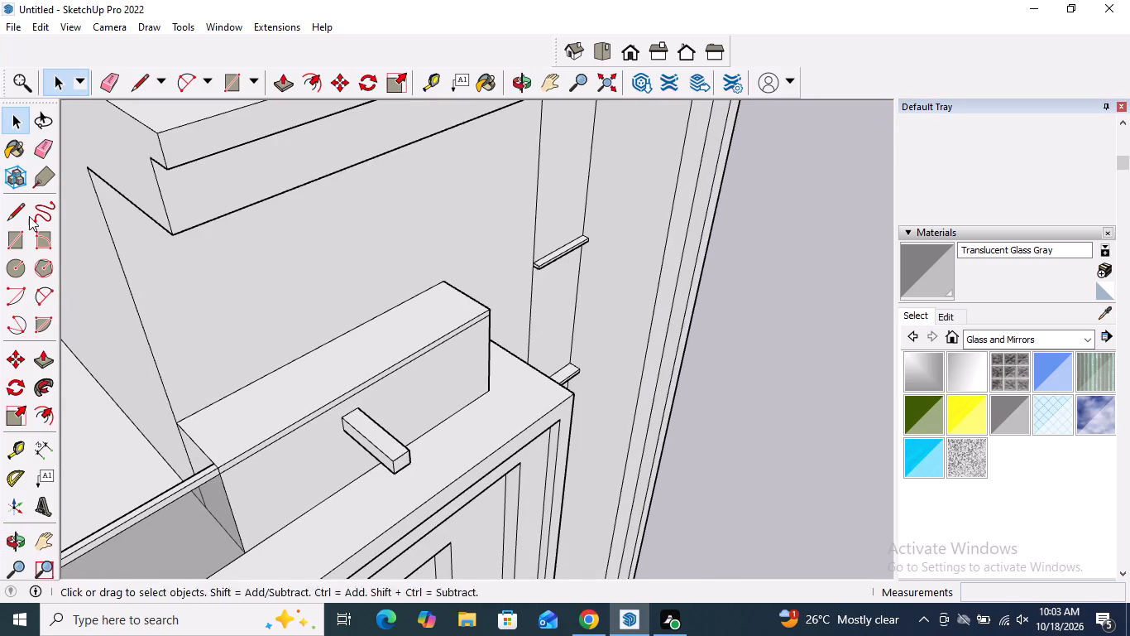
pyautogui.click(12, 205)
pyautogui.scroll(3, 285, 393)
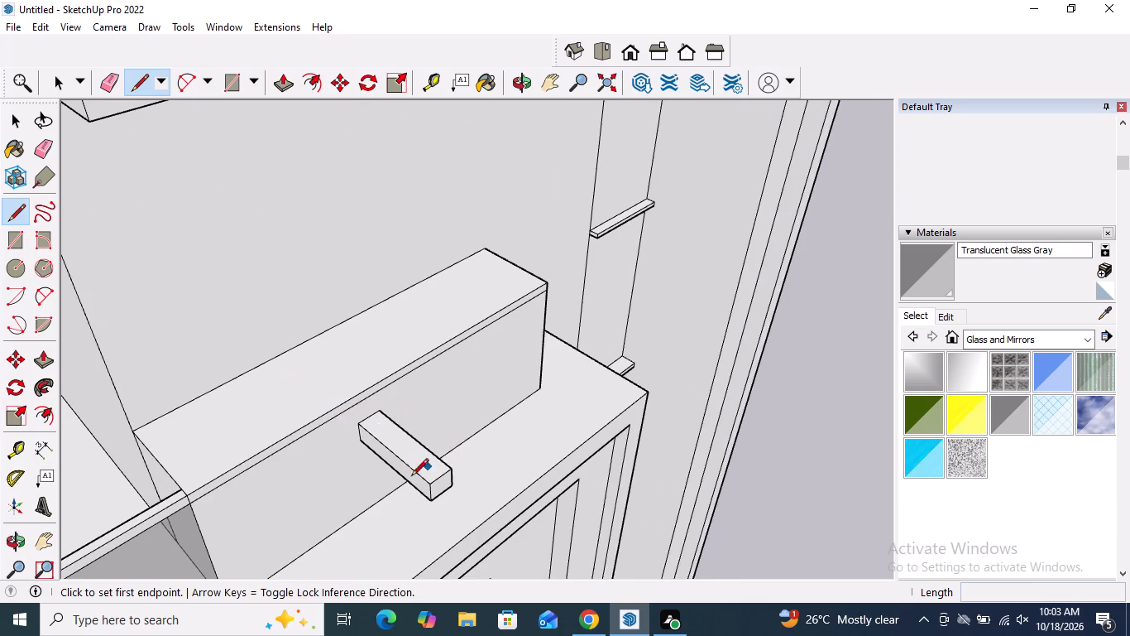
pyautogui.click(415, 475)
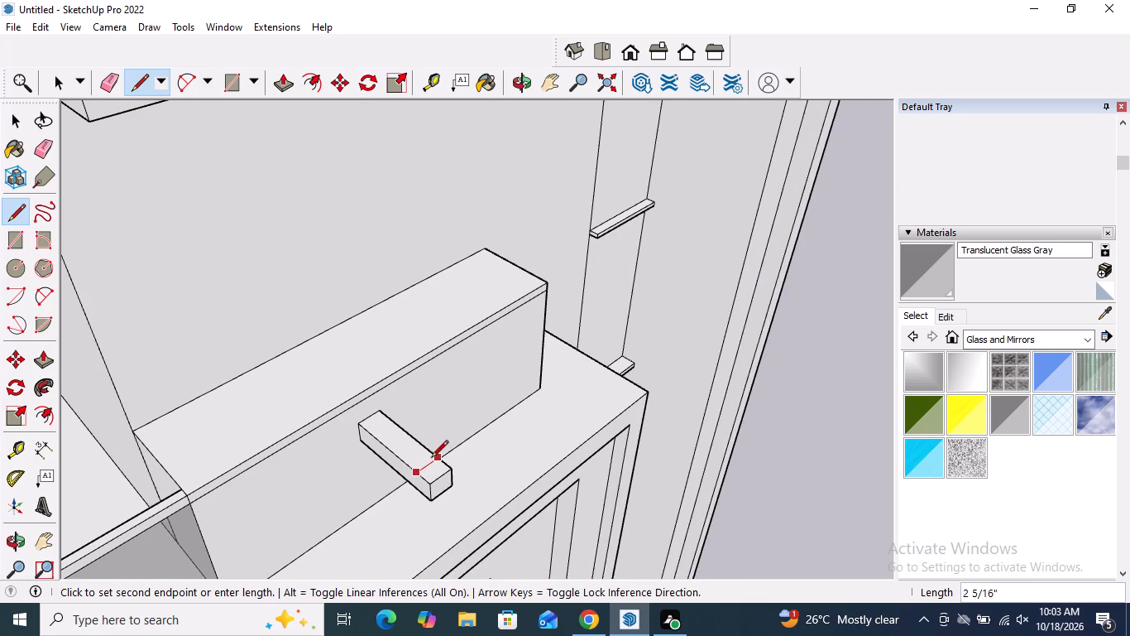
pyautogui.click(432, 458)
pyautogui.press('space')
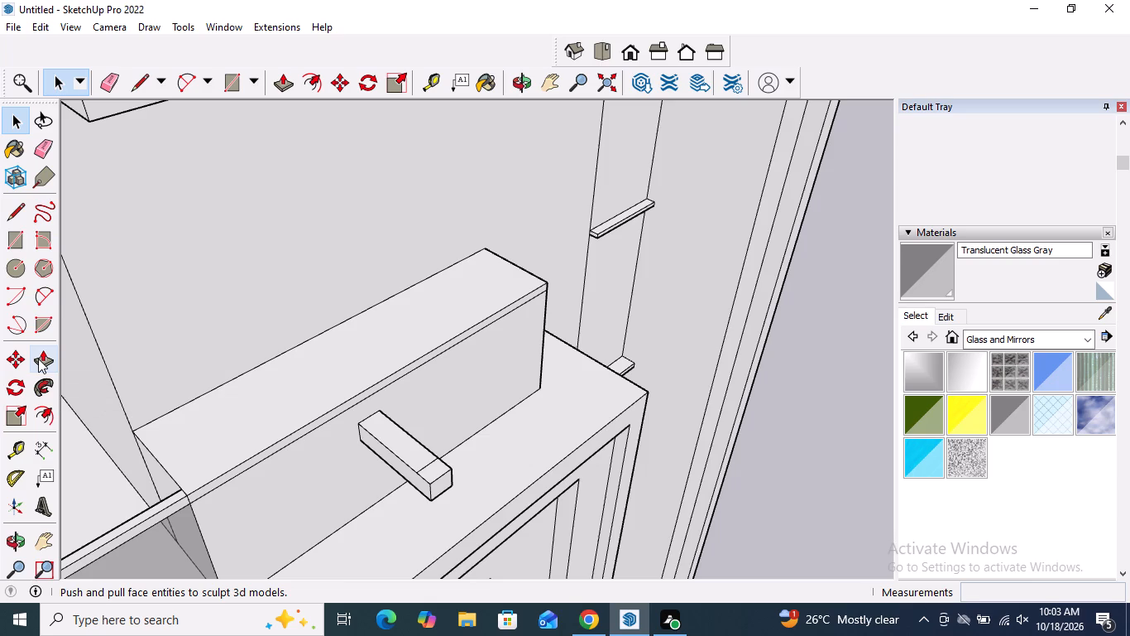
# Push/Pull the small end section of the bar's top face upward about 2' 11 7/8" to form a vertical post.
pyautogui.click(38, 358)
pyautogui.scroll(2, 462, 486)
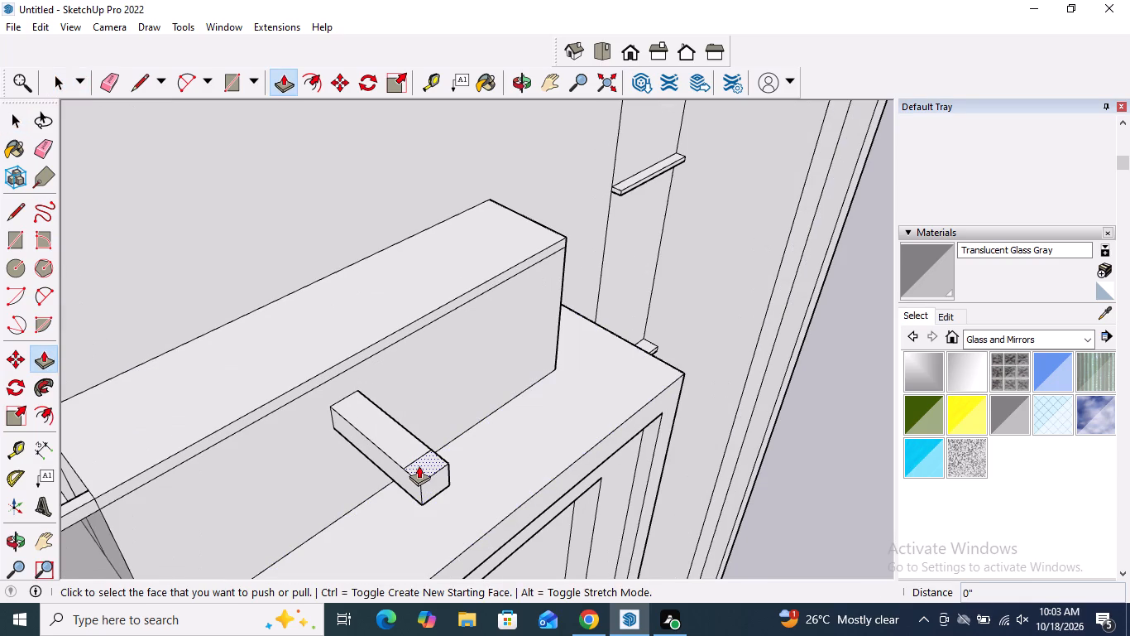
pyautogui.click(419, 465)
pyautogui.scroll(-11, 424, 464)
pyautogui.moveTo(429, 331); pyautogui.dragTo(429, 330, button='middle')
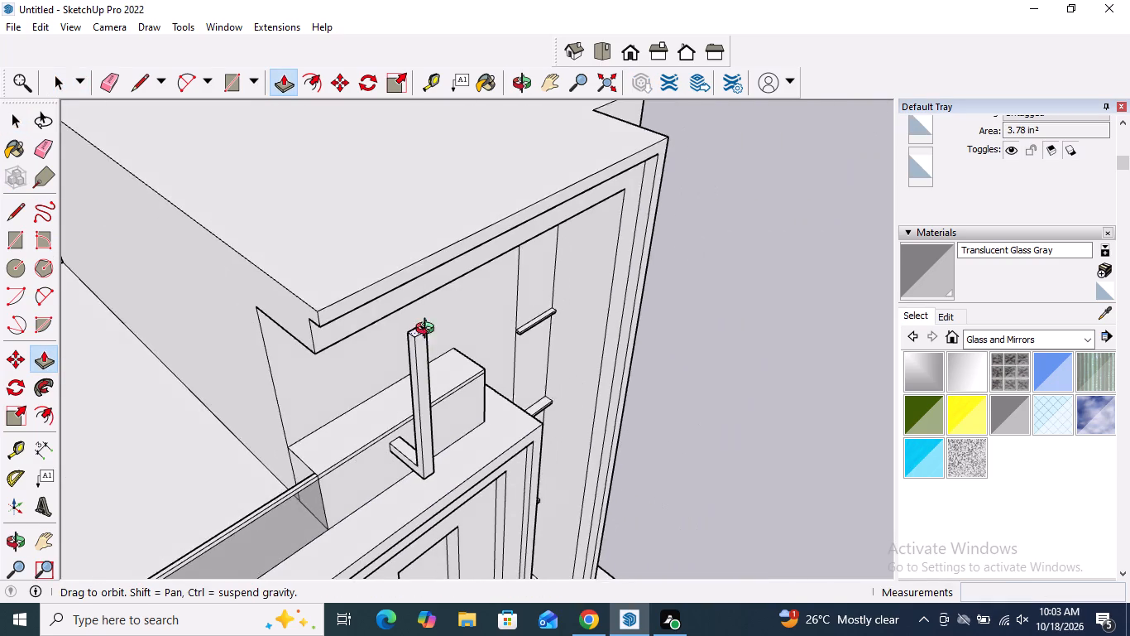
pyautogui.moveTo(429, 330); pyautogui.dragTo(553, 173, button='middle')
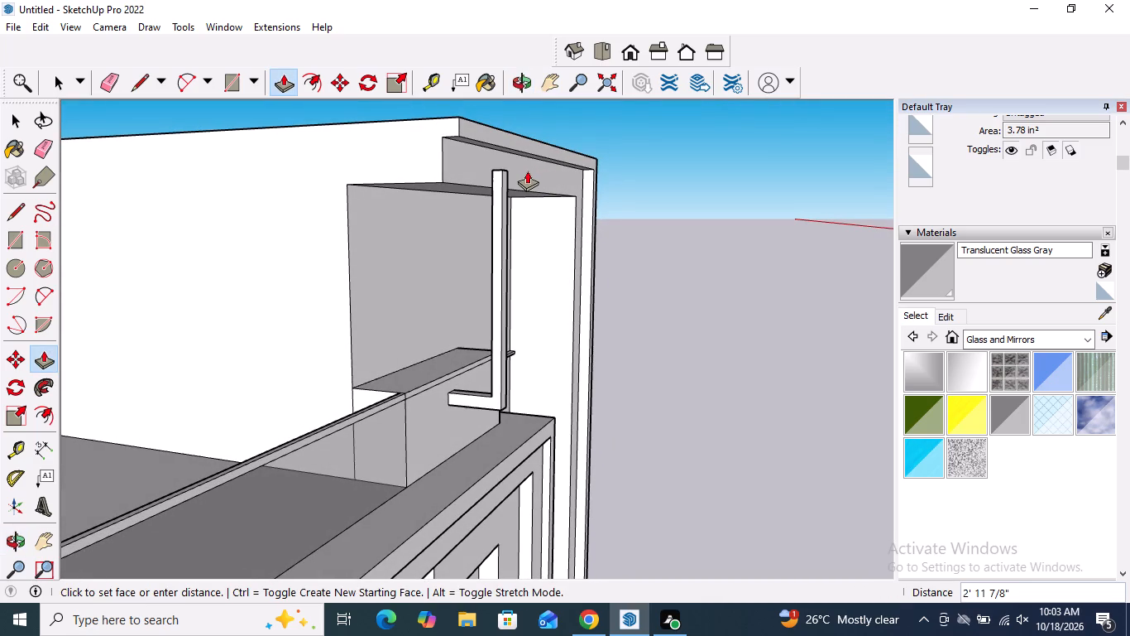
pyautogui.click(526, 171)
pyautogui.press('space')
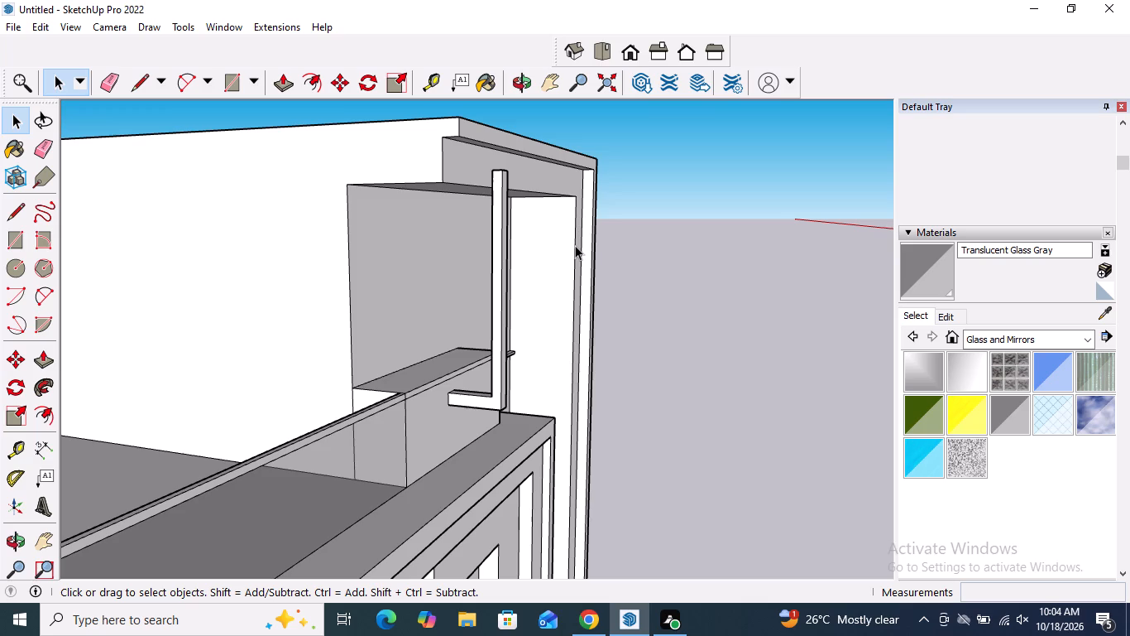
# Draw a line about 2 5/16" long across the post's house-facing side near its upper end.
pyautogui.moveTo(469, 179); pyautogui.dragTo(574, 193, button='middle')
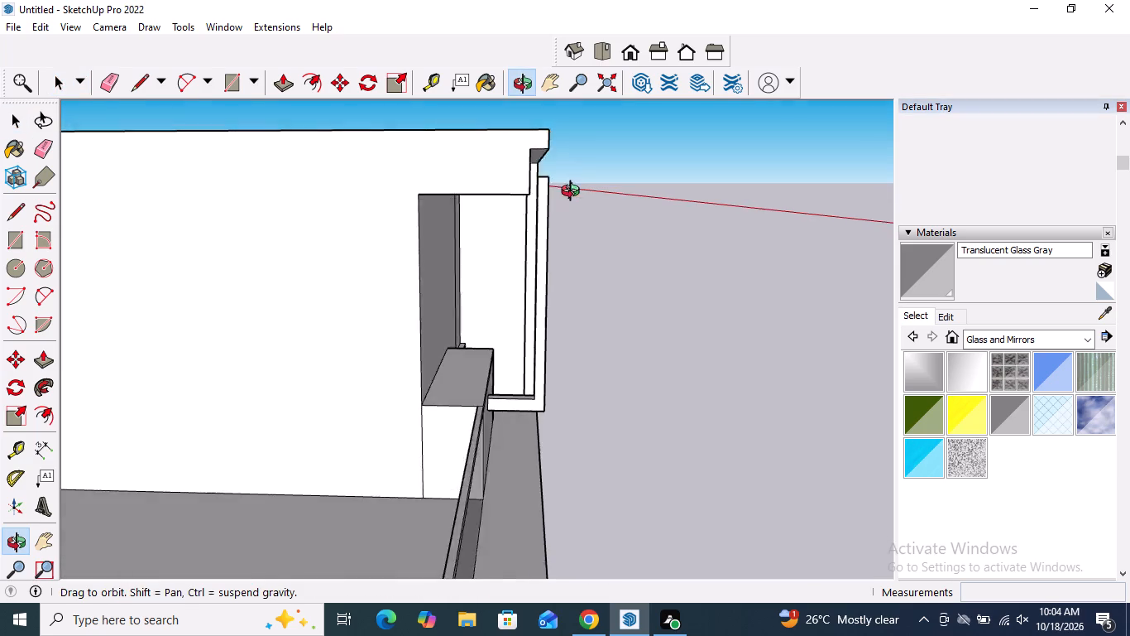
pyautogui.moveTo(574, 193); pyautogui.dragTo(581, 194, button='middle')
pyautogui.scroll(5, 543, 172)
pyautogui.scroll(-3, 537, 185)
pyautogui.scroll(1, 526, 200)
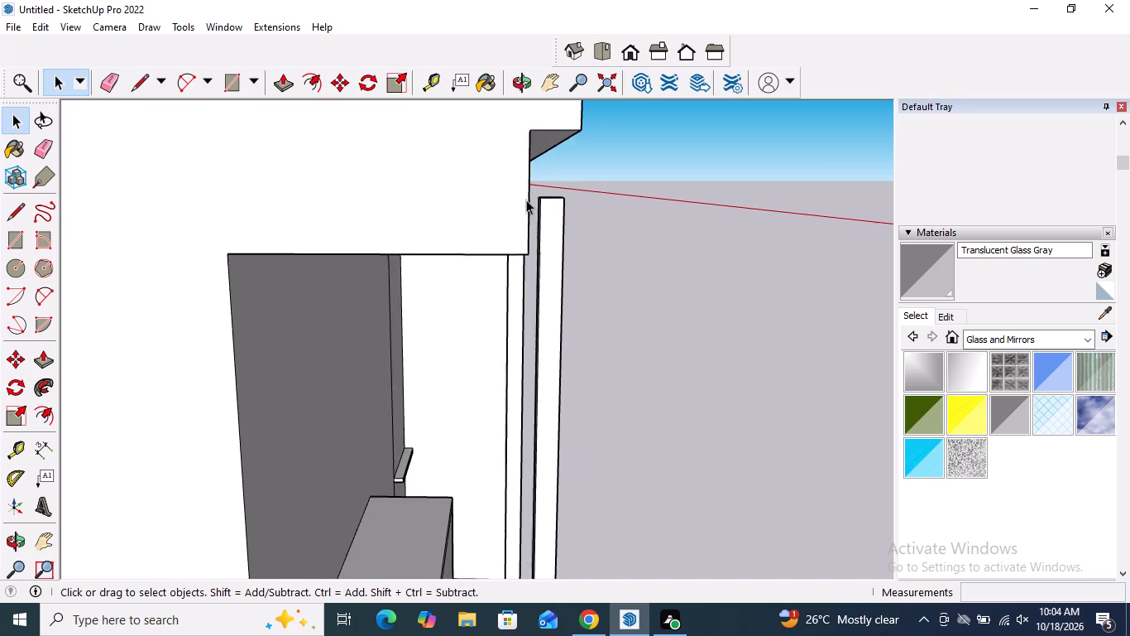
pyautogui.scroll(7, 526, 200)
pyautogui.scroll(-3, 540, 211)
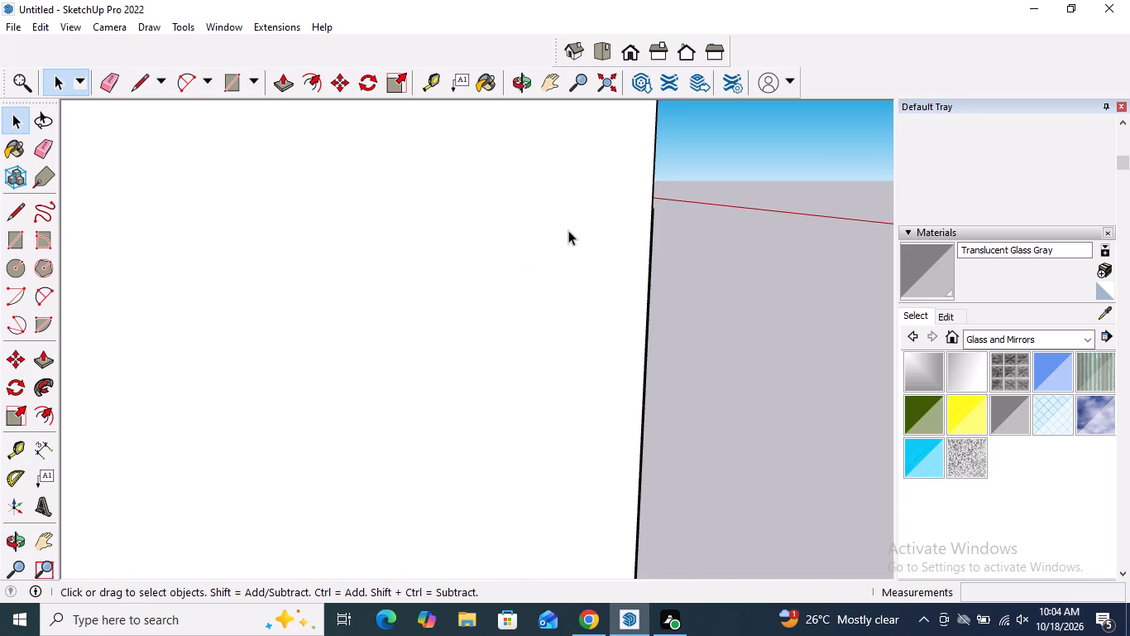
pyautogui.scroll(-1, 582, 234)
pyautogui.moveTo(667, 248); pyautogui.dragTo(615, 259, button='middle')
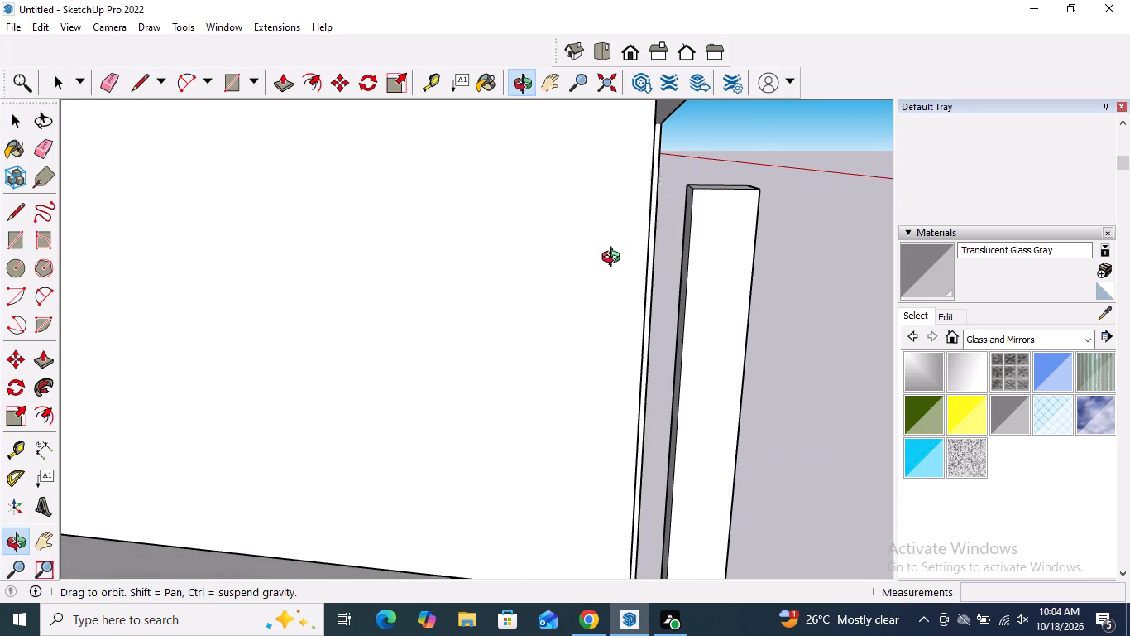
pyautogui.moveTo(615, 259); pyautogui.dragTo(614, 259, button='middle')
pyautogui.scroll(4, 705, 215)
pyautogui.moveTo(706, 213); pyautogui.dragTo(716, 213, button='middle')
pyautogui.click(15, 214)
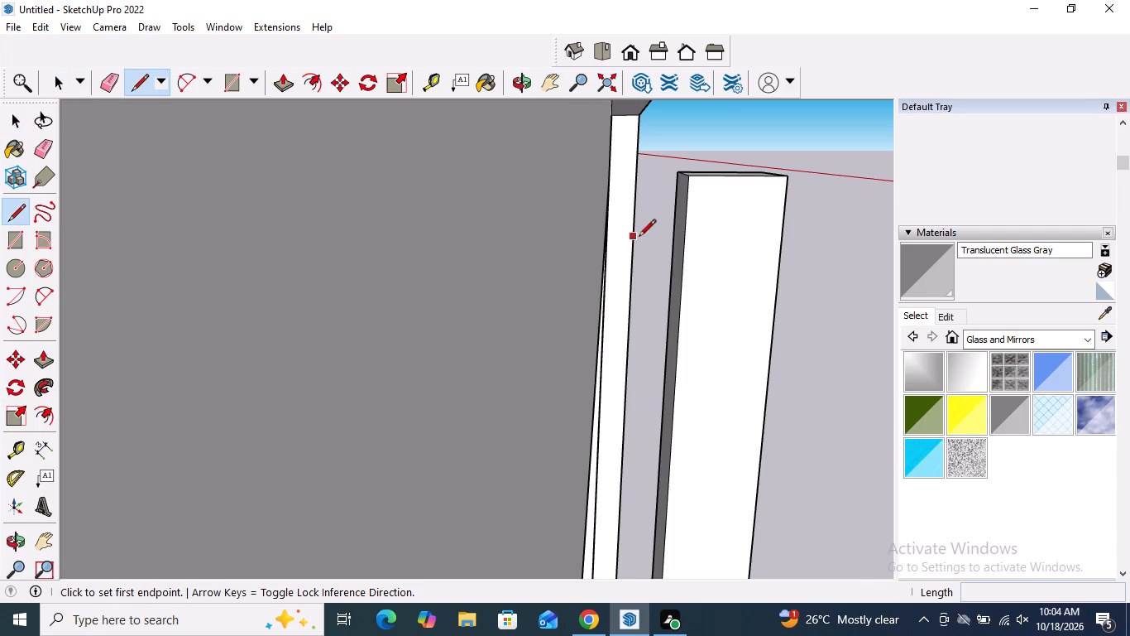
pyautogui.click(671, 217)
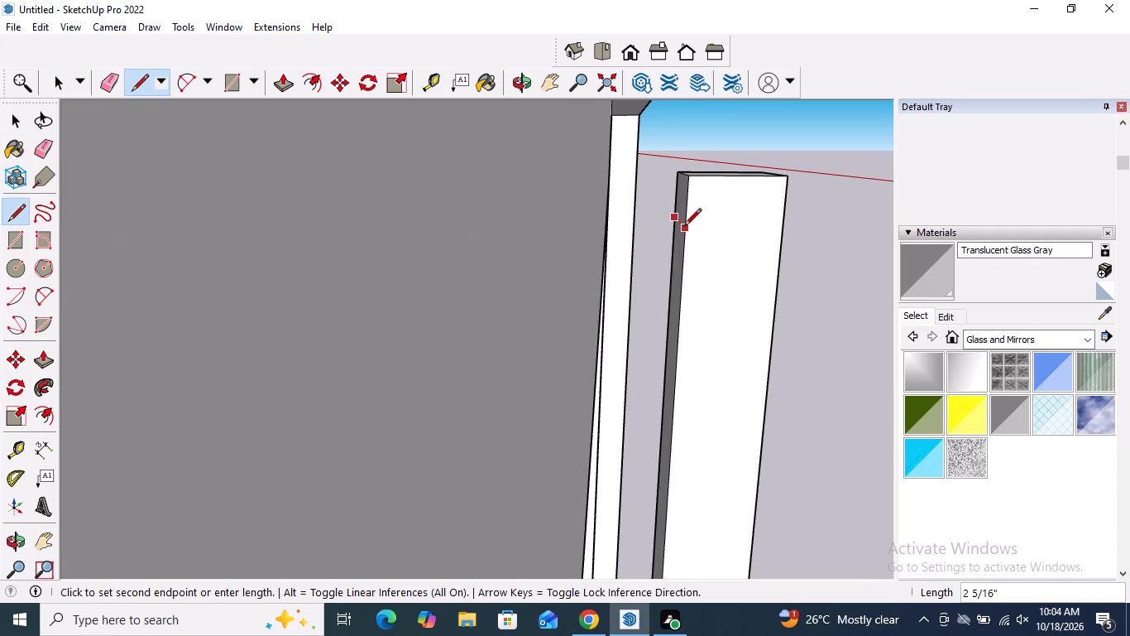
pyautogui.click(684, 226)
pyautogui.press('space')
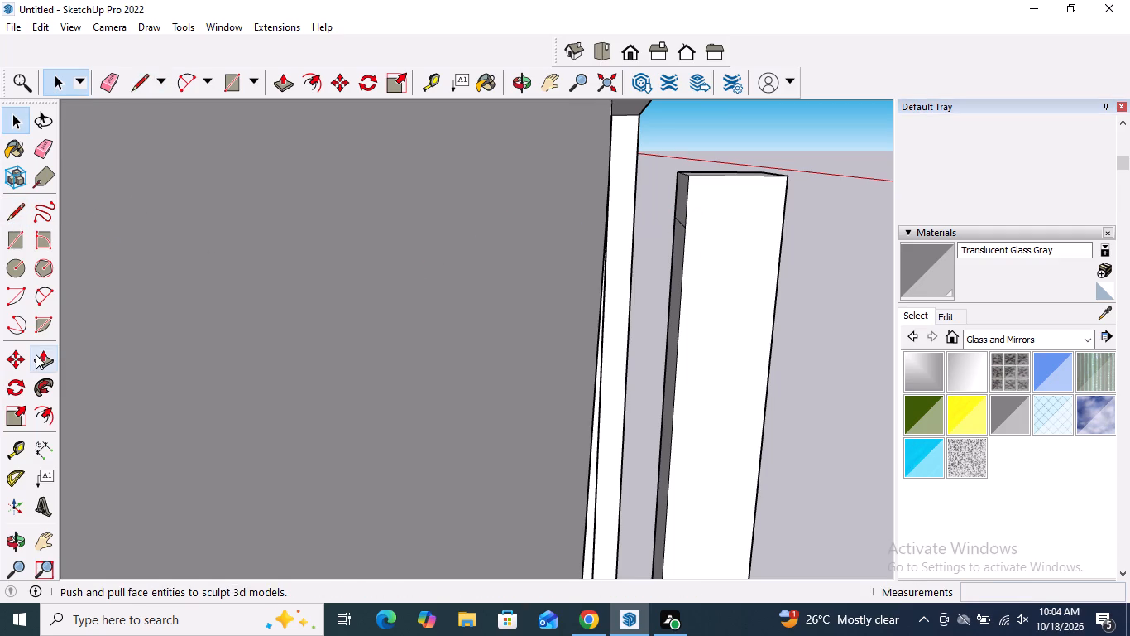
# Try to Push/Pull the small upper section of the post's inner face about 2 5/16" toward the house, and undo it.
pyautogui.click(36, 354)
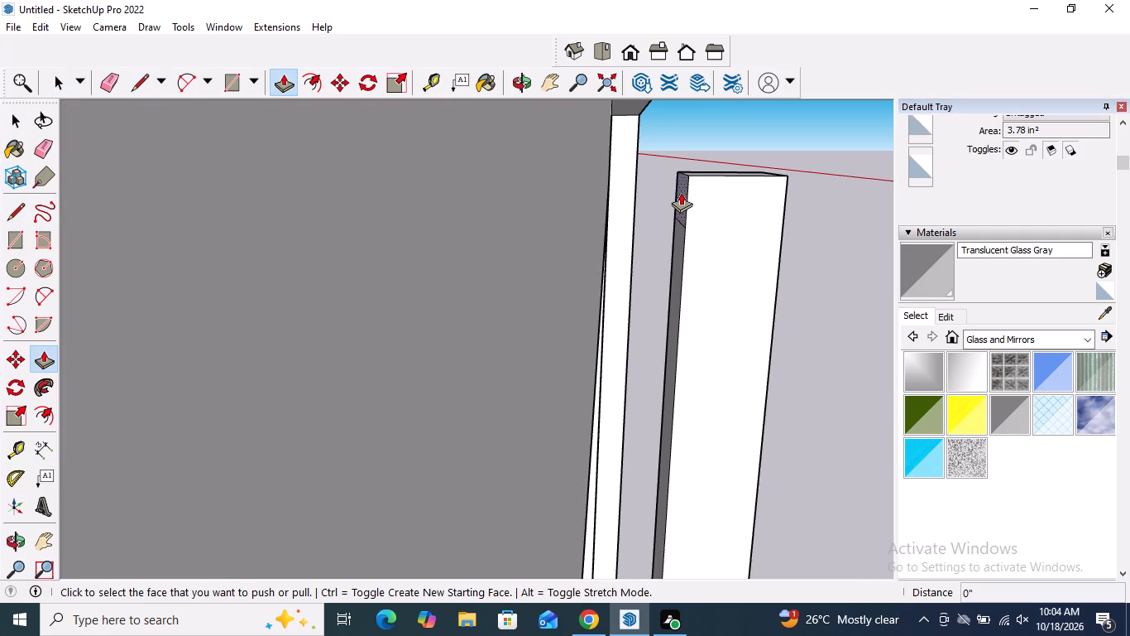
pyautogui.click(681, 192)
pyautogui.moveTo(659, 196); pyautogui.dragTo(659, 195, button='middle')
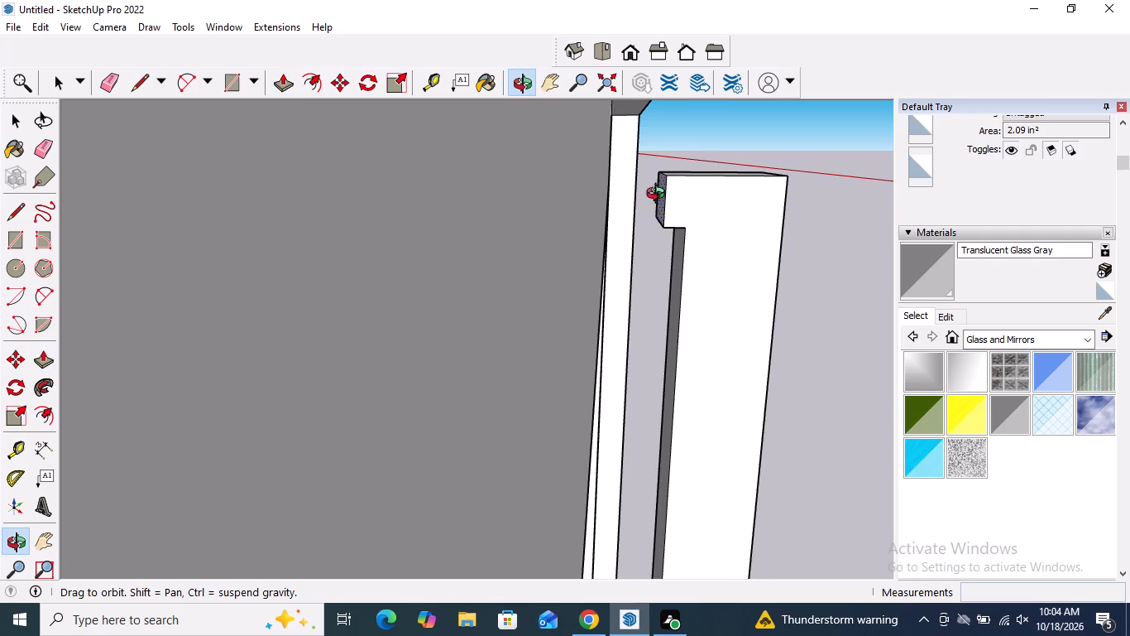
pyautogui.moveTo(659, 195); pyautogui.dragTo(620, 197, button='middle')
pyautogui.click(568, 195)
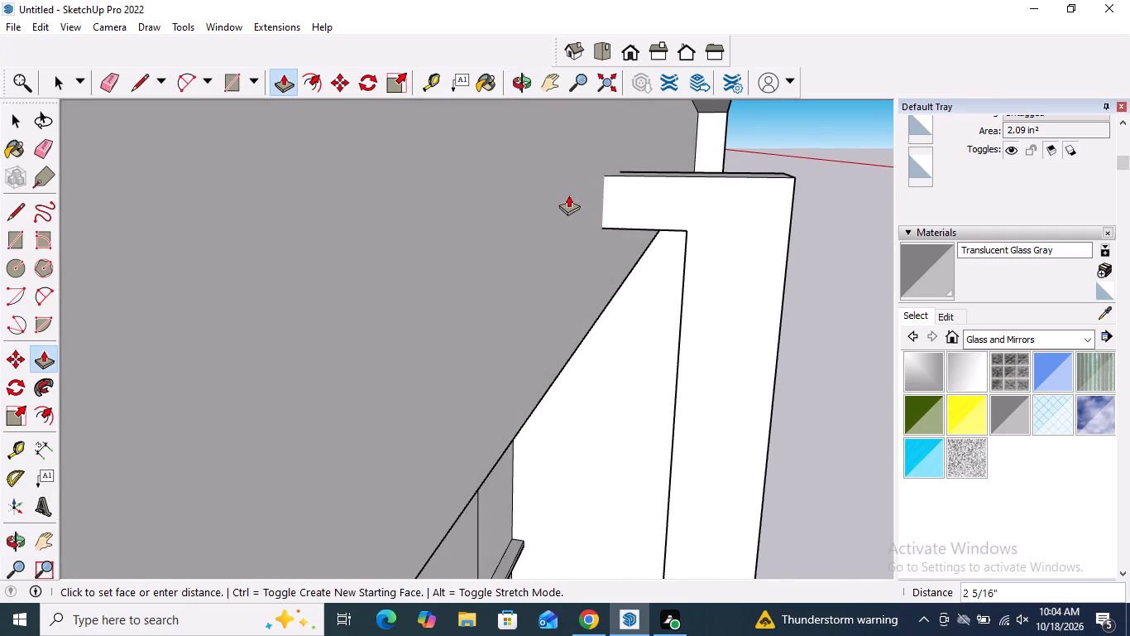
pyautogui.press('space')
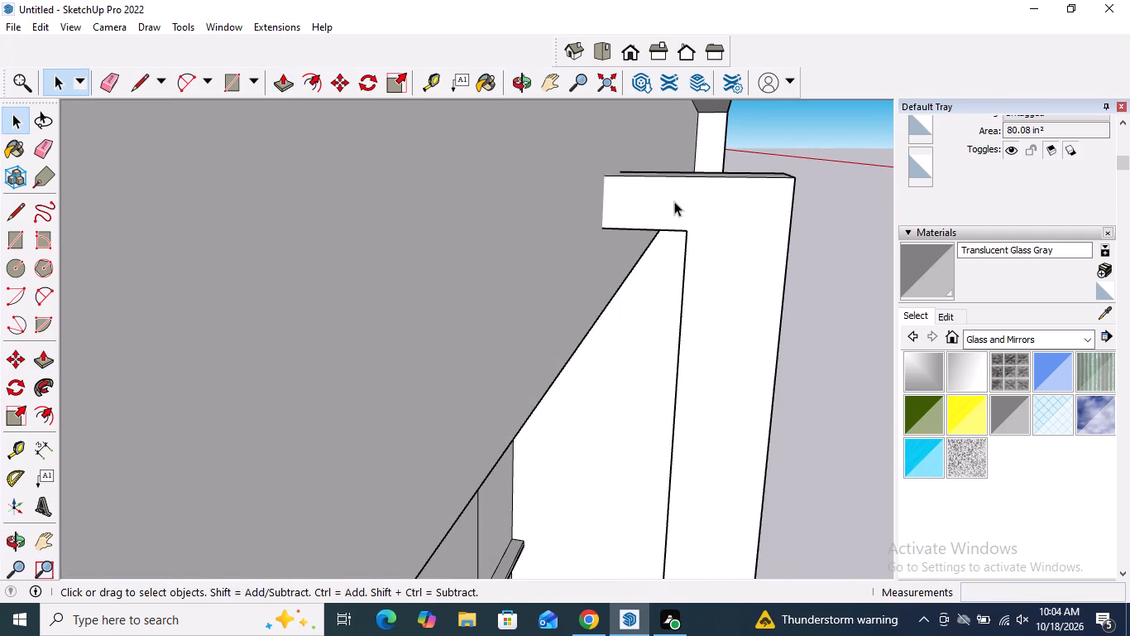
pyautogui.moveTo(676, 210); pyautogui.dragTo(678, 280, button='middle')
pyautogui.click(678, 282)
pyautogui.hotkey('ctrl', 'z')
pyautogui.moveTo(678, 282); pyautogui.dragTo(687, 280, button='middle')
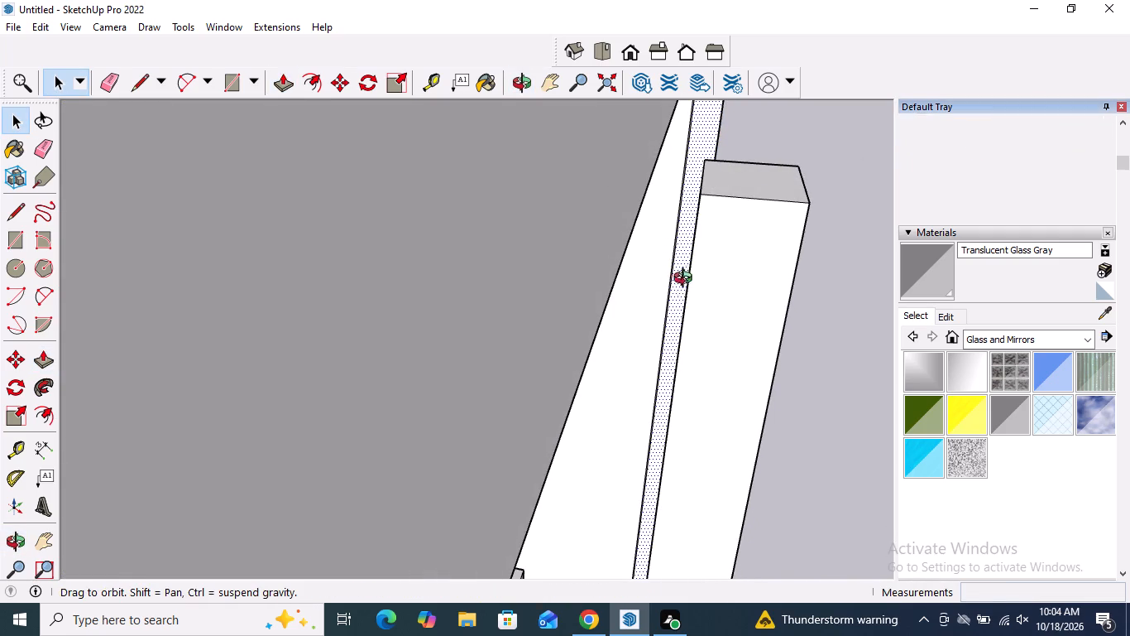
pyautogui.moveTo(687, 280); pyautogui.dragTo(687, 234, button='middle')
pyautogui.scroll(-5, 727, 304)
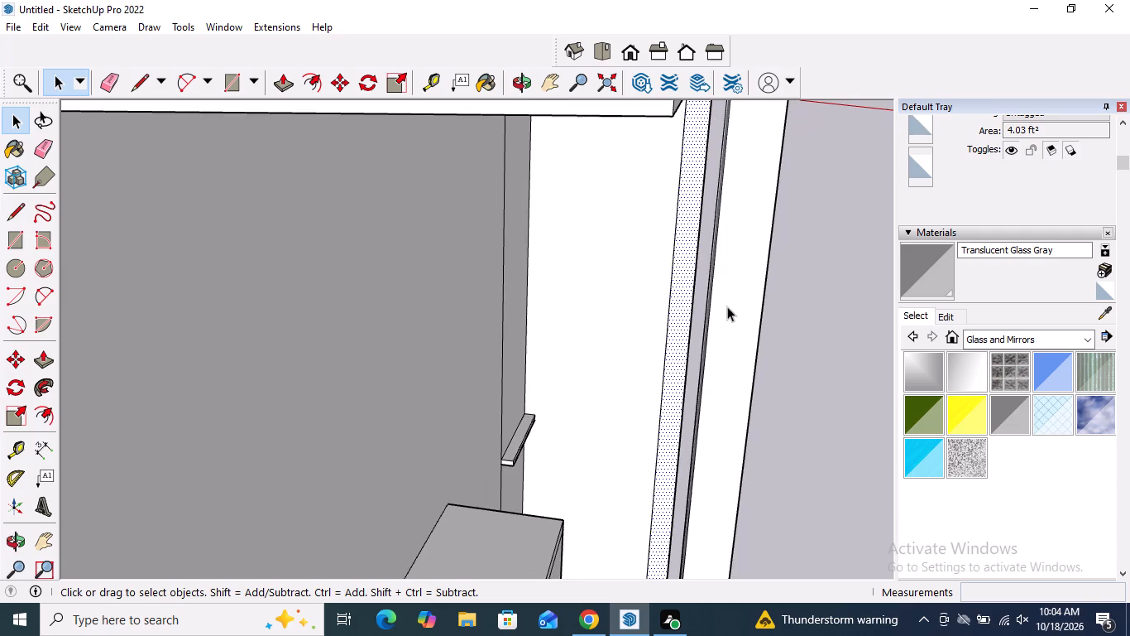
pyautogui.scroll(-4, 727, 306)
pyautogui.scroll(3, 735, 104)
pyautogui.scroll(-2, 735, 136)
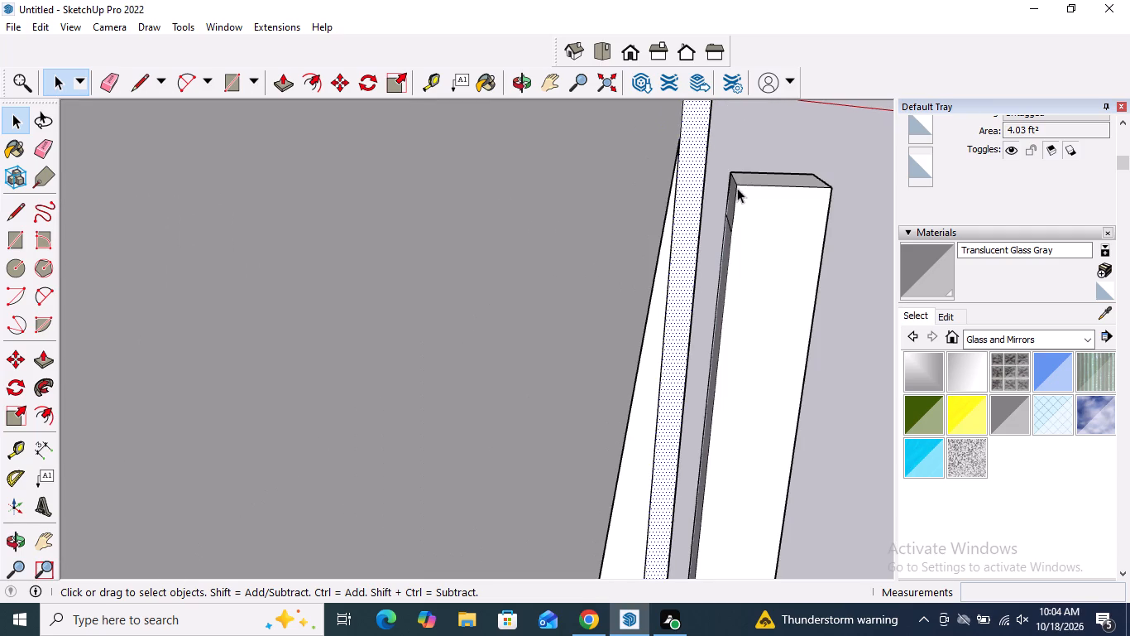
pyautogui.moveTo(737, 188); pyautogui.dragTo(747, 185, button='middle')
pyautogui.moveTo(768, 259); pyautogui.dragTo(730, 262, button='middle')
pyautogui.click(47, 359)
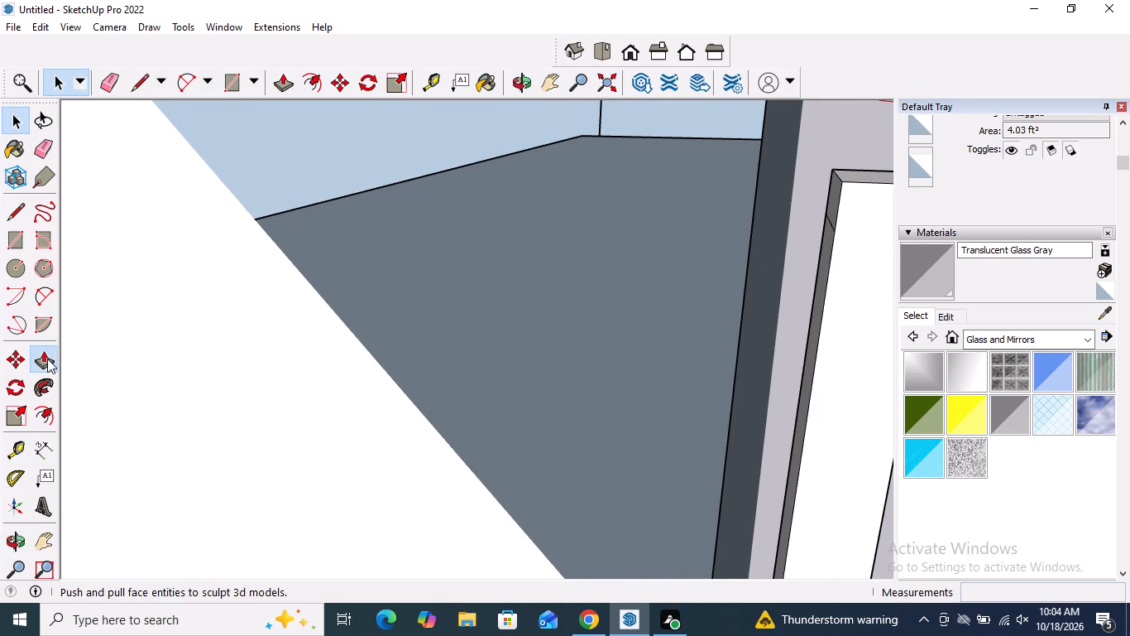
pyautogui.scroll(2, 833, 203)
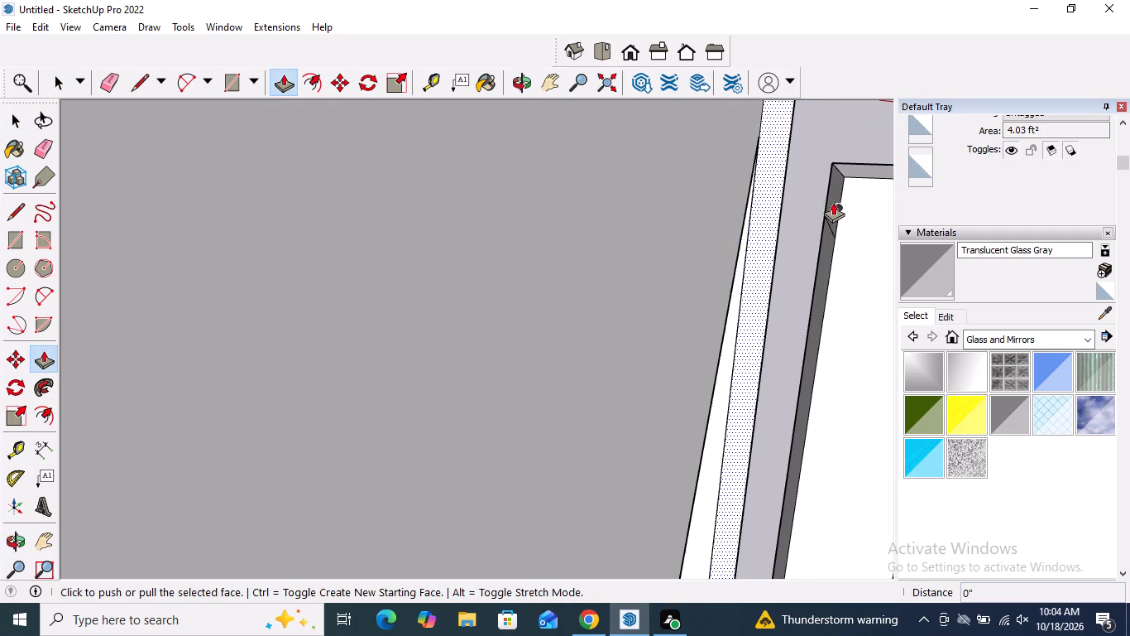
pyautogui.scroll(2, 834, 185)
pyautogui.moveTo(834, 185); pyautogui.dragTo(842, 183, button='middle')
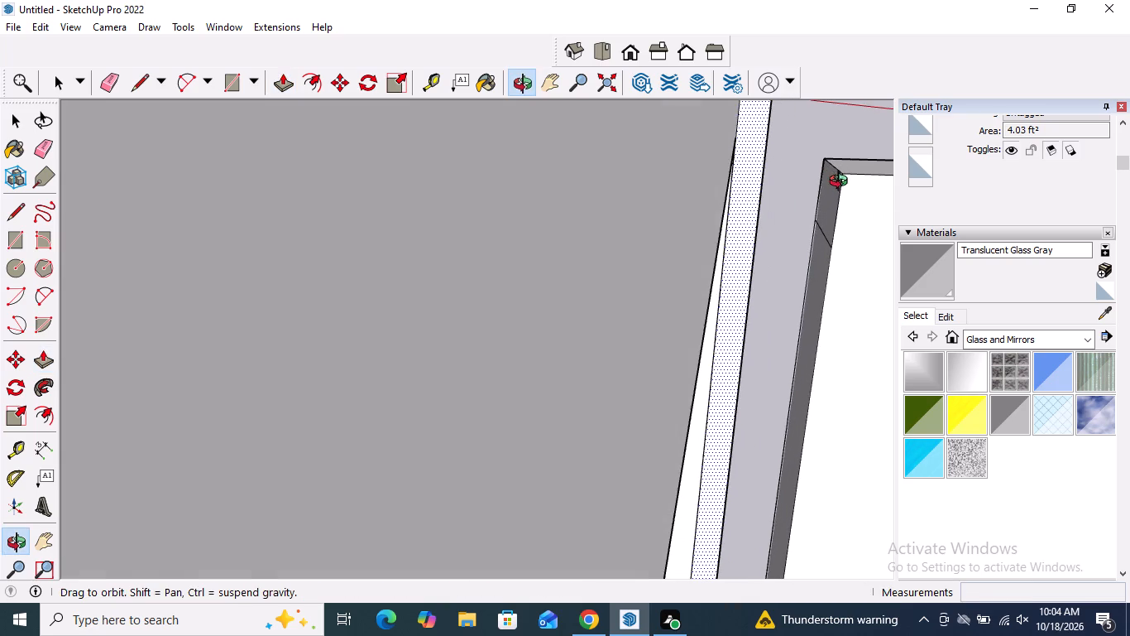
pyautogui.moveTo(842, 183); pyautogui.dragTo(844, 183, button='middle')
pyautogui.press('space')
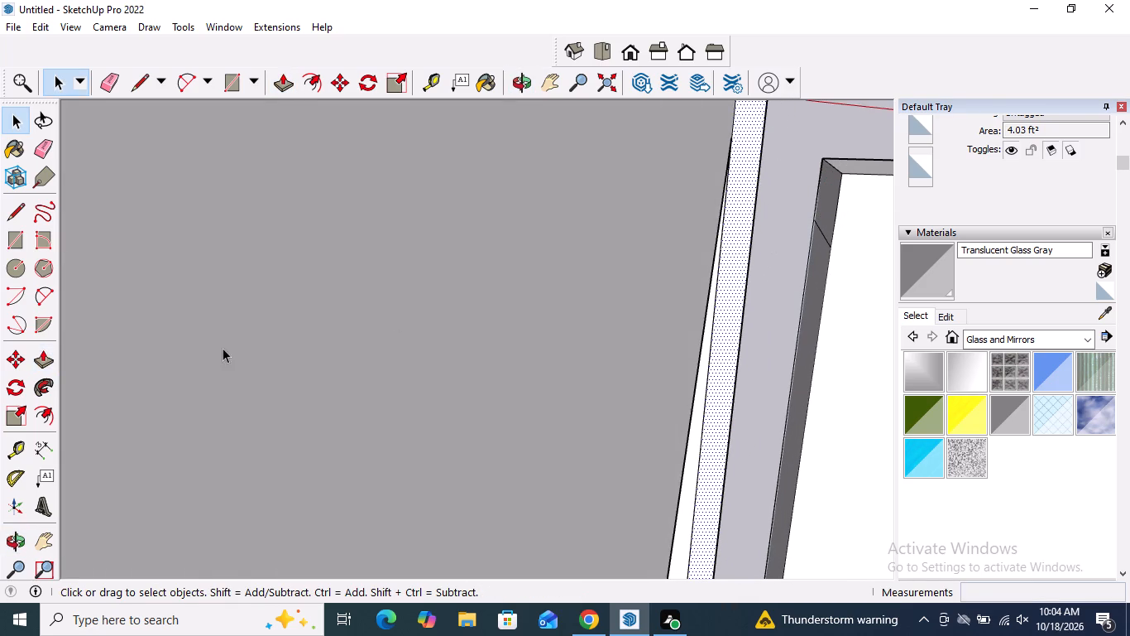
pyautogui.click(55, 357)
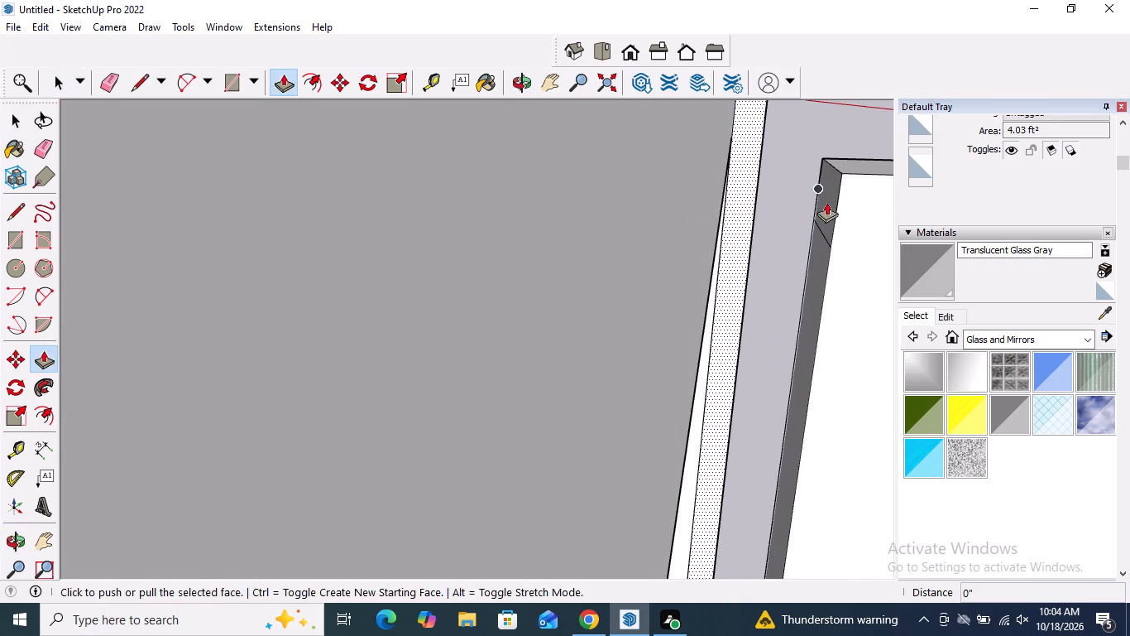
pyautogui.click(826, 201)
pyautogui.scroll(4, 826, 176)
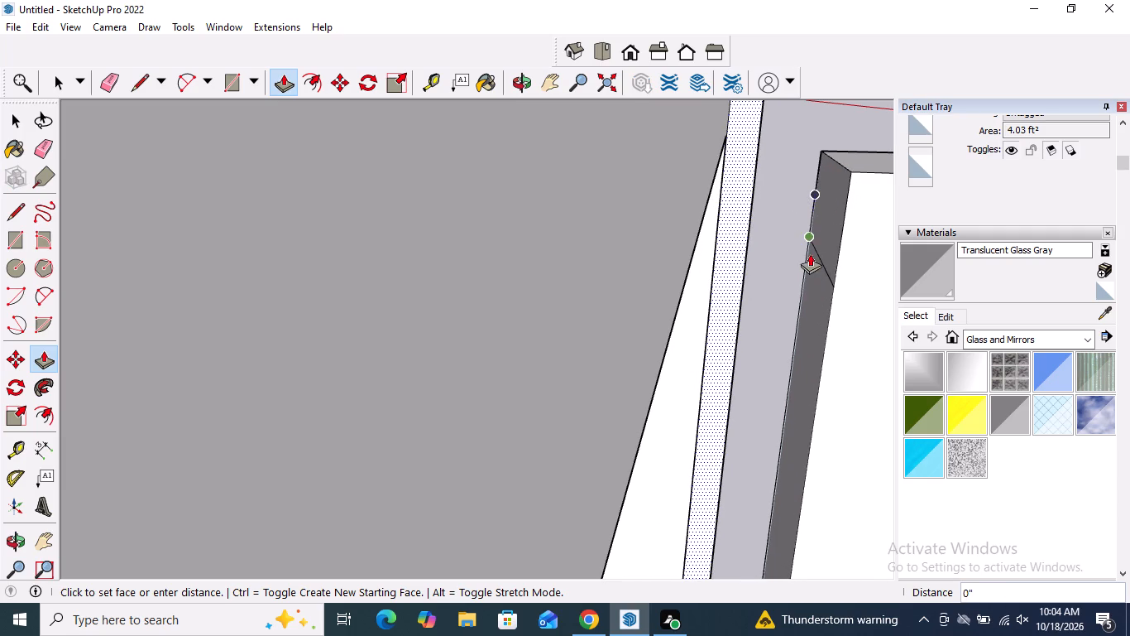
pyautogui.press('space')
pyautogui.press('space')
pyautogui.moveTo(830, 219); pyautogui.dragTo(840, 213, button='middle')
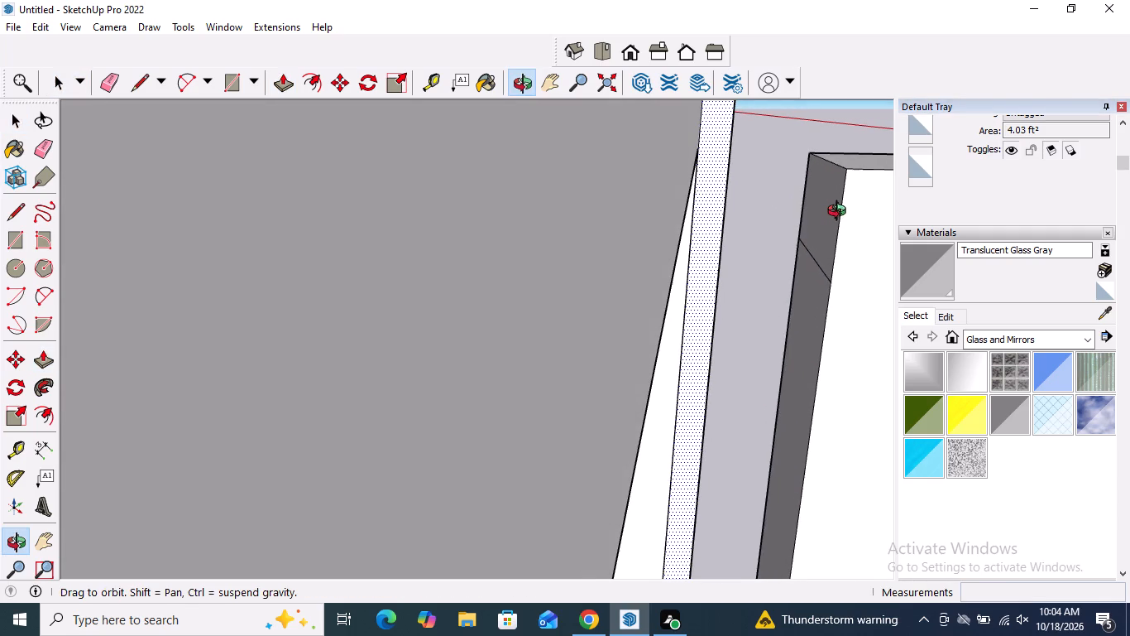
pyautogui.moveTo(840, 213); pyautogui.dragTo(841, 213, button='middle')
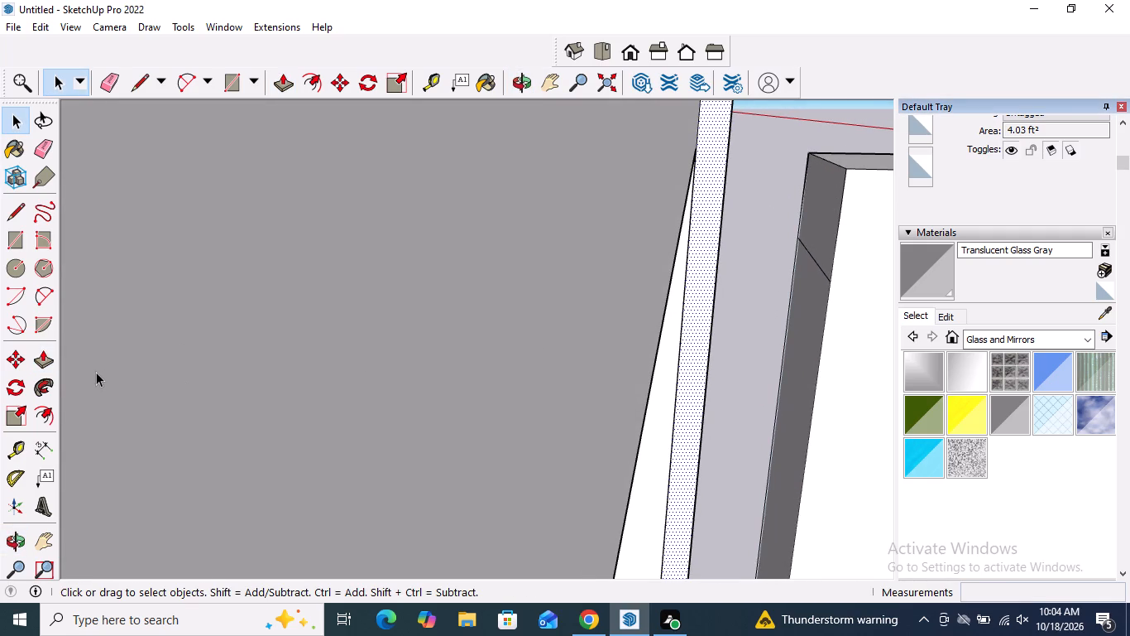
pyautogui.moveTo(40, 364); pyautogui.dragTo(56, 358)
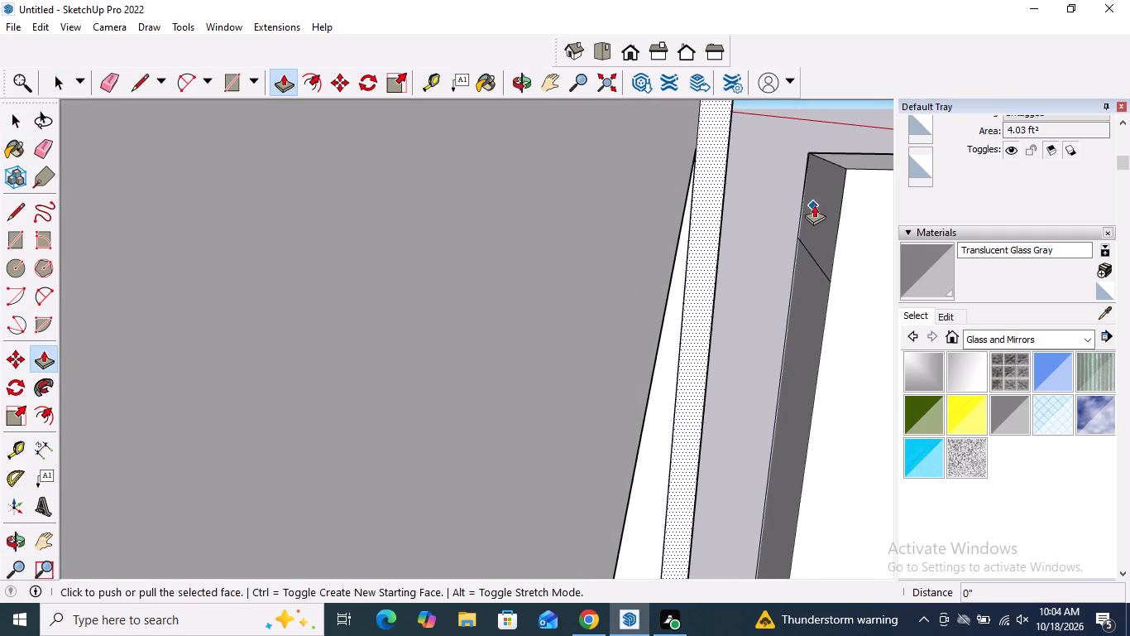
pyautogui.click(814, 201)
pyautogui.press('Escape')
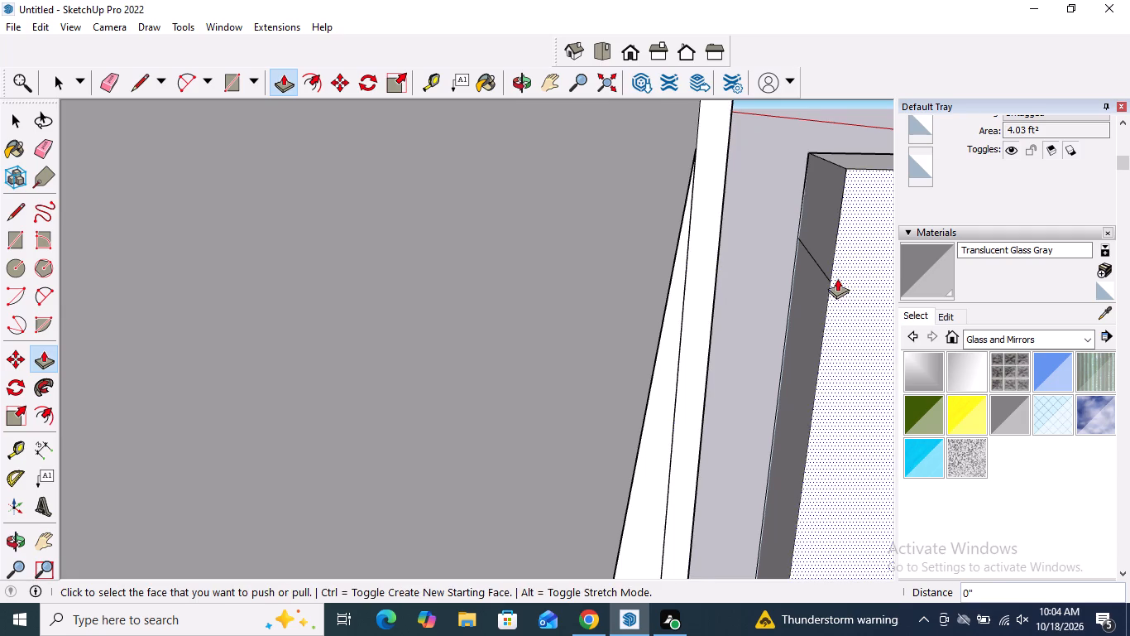
# Examine the post and projecting bar against the roof overhang from several sides of the house.
pyautogui.press('space')
pyautogui.press('space')
pyautogui.press('space')
pyautogui.press('space')
pyautogui.scroll(-11, 769, 267)
pyautogui.moveTo(837, 261); pyautogui.dragTo(617, 302, button='middle')
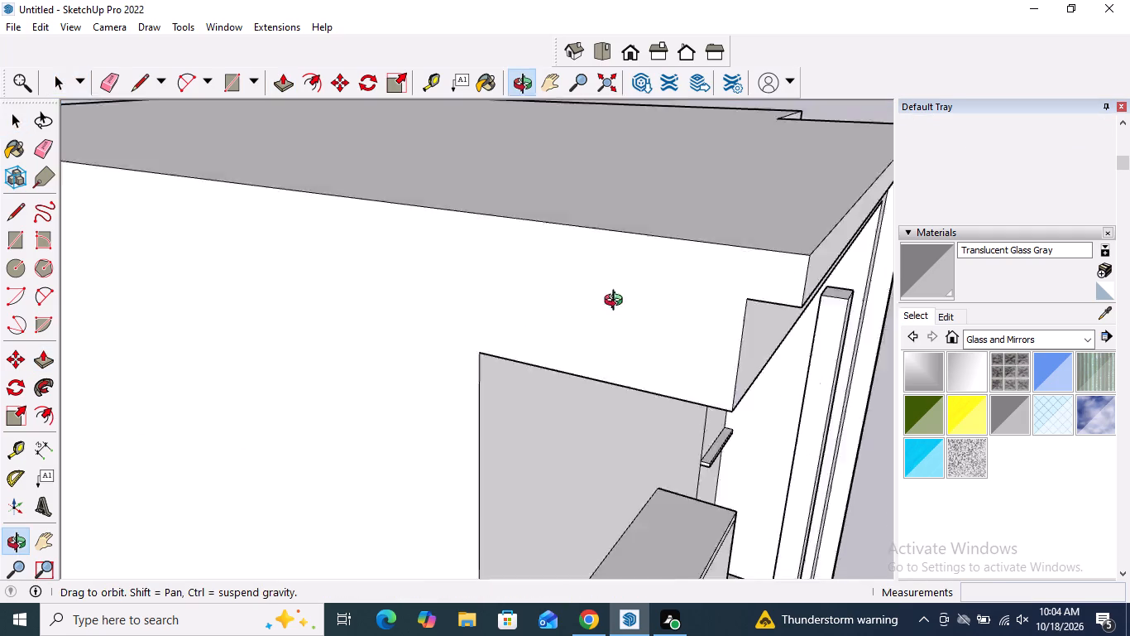
pyautogui.moveTo(617, 302); pyautogui.dragTo(206, 283, button='middle')
pyautogui.scroll(-8, 212, 319)
pyautogui.moveTo(295, 358); pyautogui.dragTo(125, 296, button='middle')
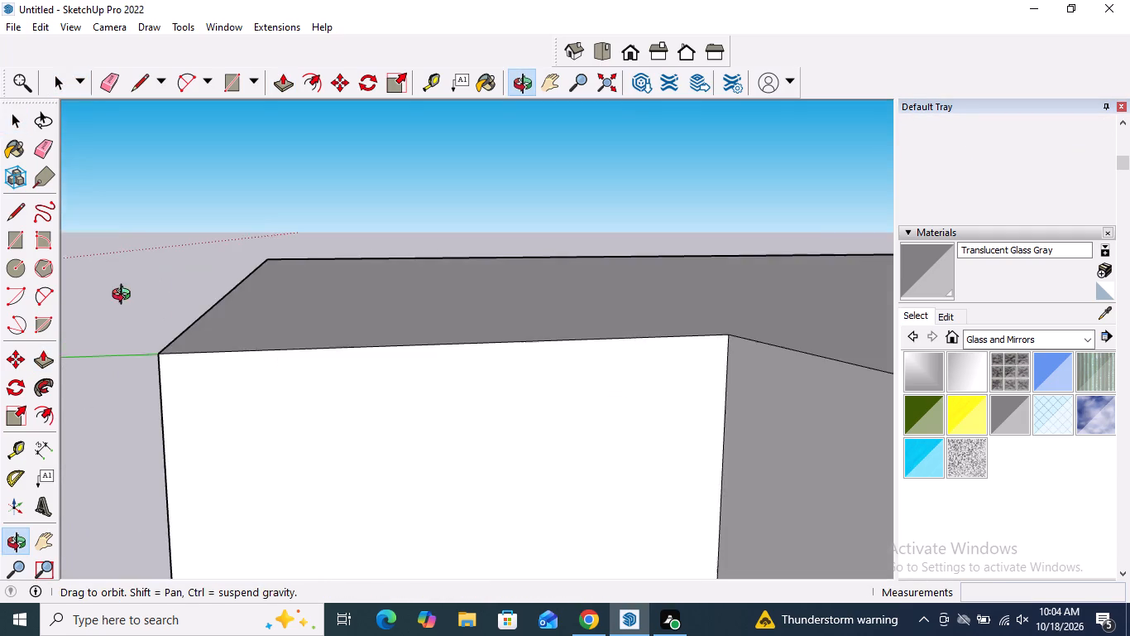
pyautogui.moveTo(125, 296); pyautogui.dragTo(124, 297, button='middle')
pyautogui.moveTo(194, 296); pyautogui.dragTo(343, 308, button='middle')
pyautogui.scroll(-4, 372, 313)
pyautogui.scroll(-6, 569, 262)
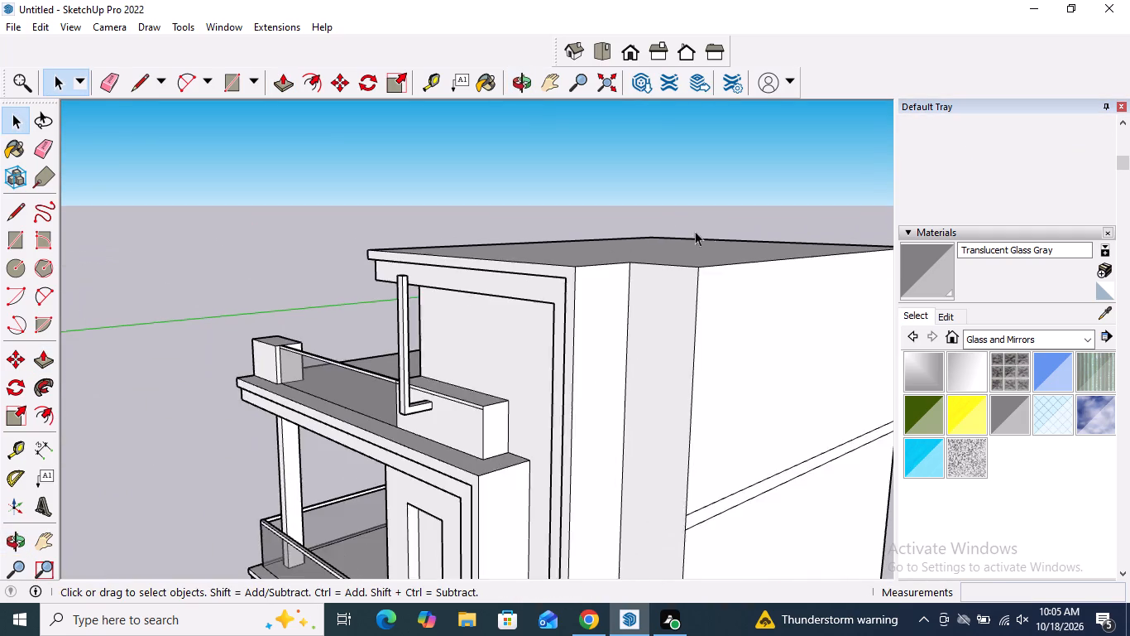
pyautogui.scroll(-2, 731, 242)
pyautogui.scroll(14, 476, 246)
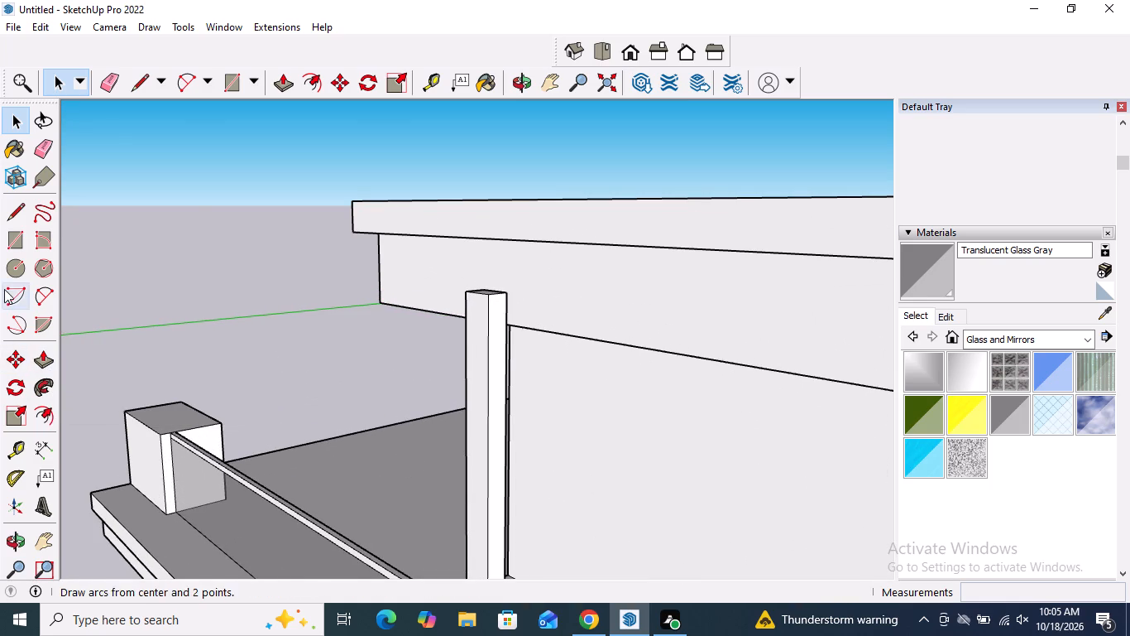
pyautogui.scroll(-4, 217, 310)
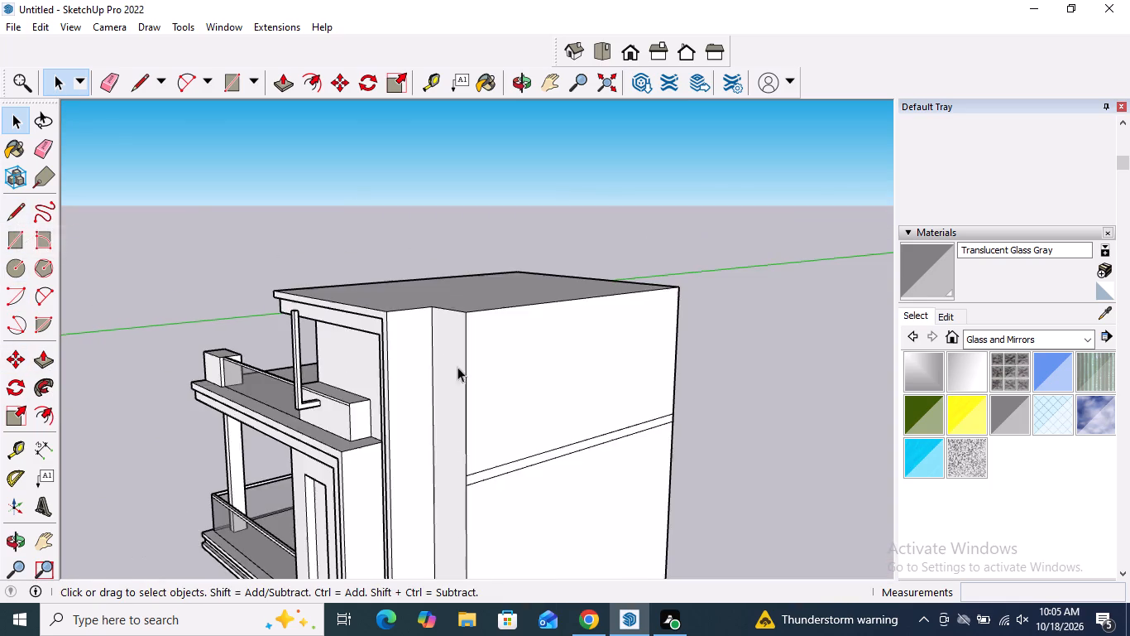
pyautogui.scroll(-1, 169, 330)
# Undo the line drawn across the post's house-facing side near its upper end.
pyautogui.moveTo(185, 330); pyautogui.dragTo(843, 348, button='middle')
pyautogui.scroll(8, 655, 300)
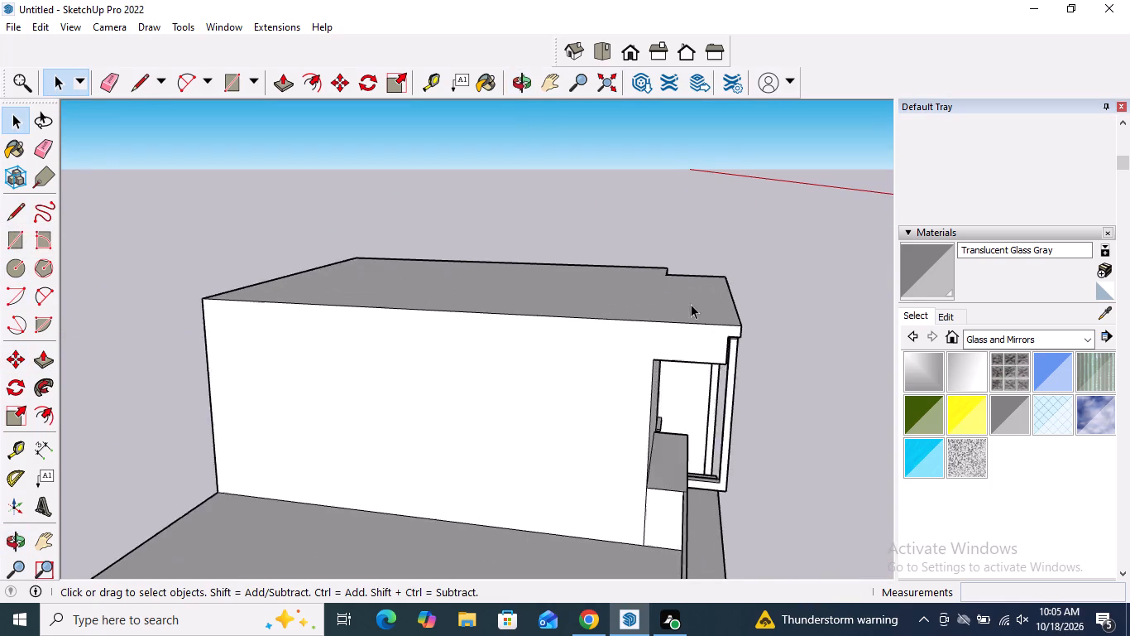
pyautogui.scroll(11, 691, 304)
pyautogui.moveTo(745, 378); pyautogui.dragTo(764, 292, button='middle')
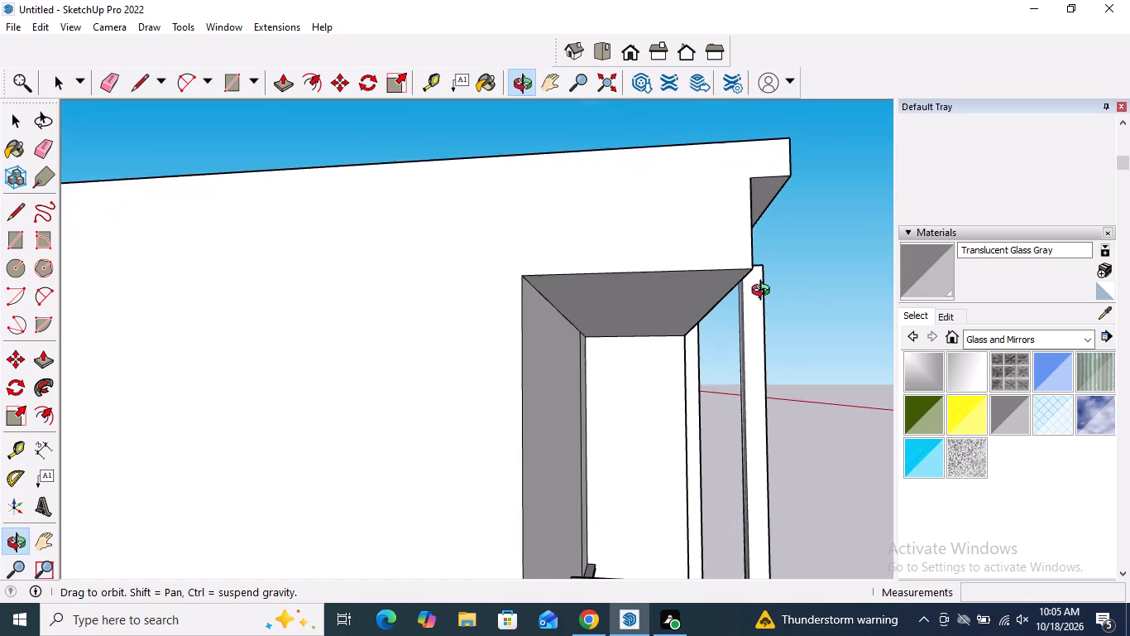
pyautogui.moveTo(764, 292); pyautogui.dragTo(766, 289, button='middle')
pyautogui.scroll(18, 759, 267)
pyautogui.hotkey('ctrl', 'z')
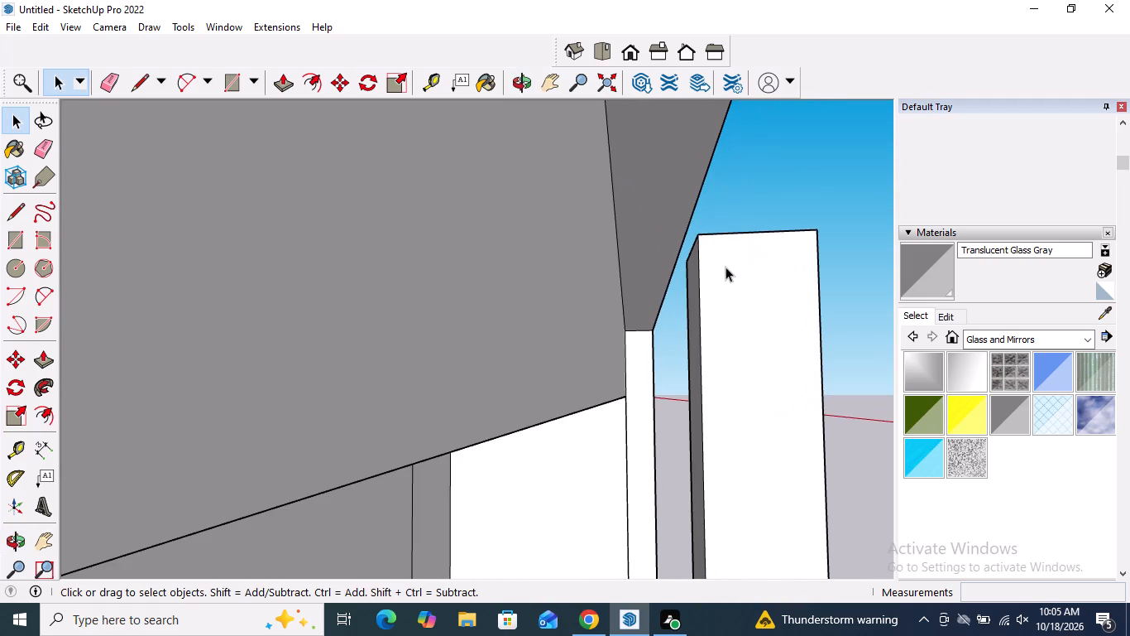
# Draw a line about 2 5/16" long across the post's outer face near its upper end.
pyautogui.moveTo(697, 302); pyautogui.dragTo(556, 361, button='middle')
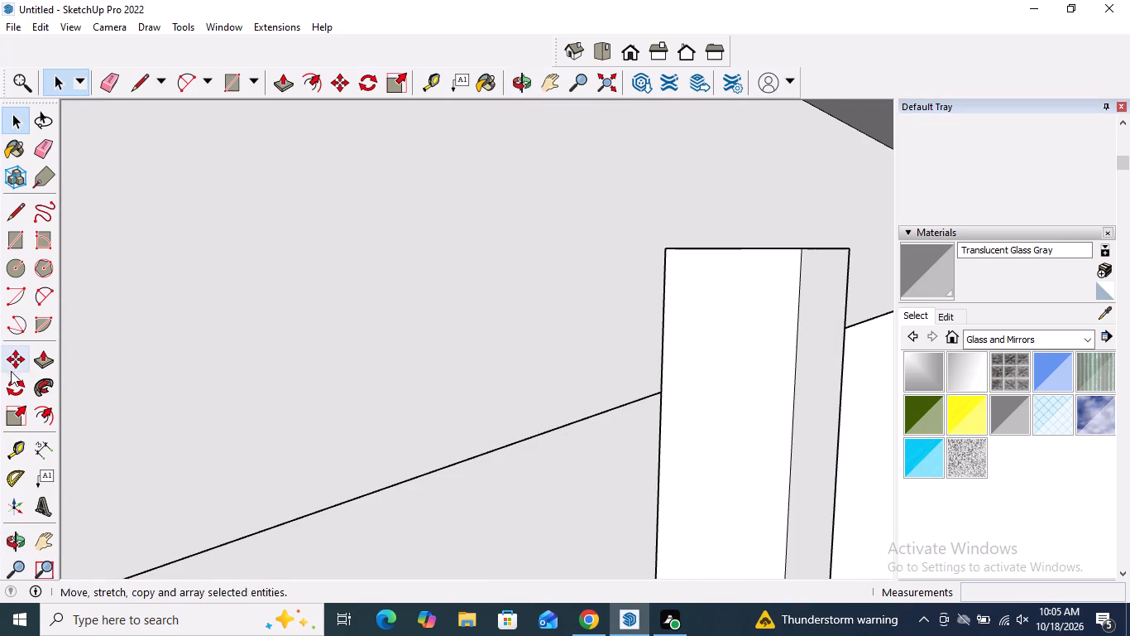
pyautogui.click(23, 213)
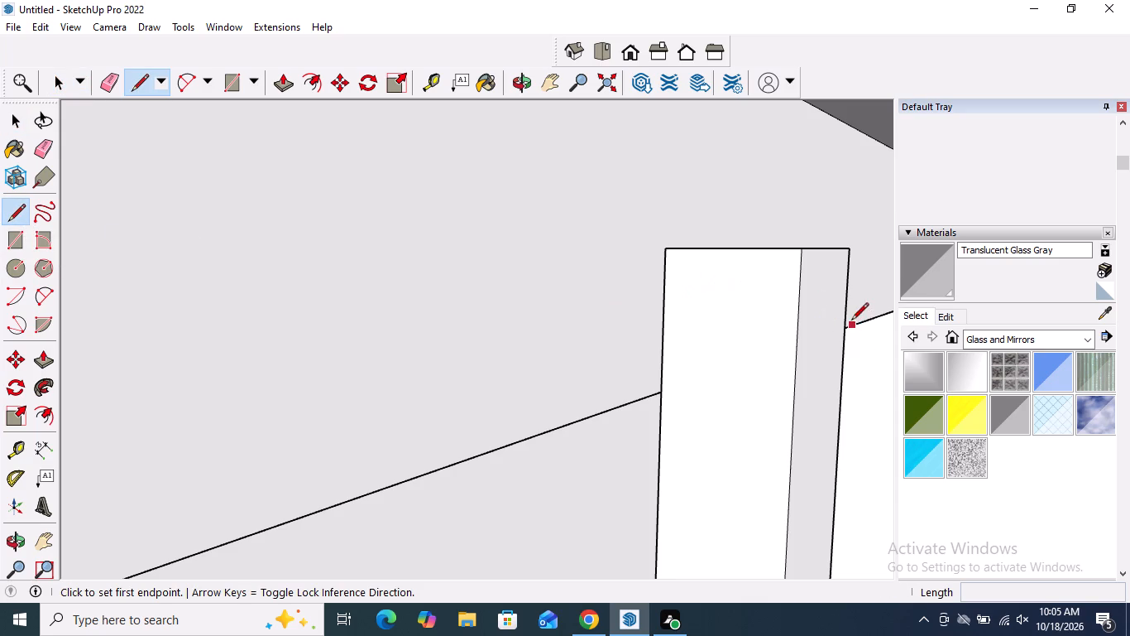
pyautogui.click(850, 320)
pyautogui.click(802, 329)
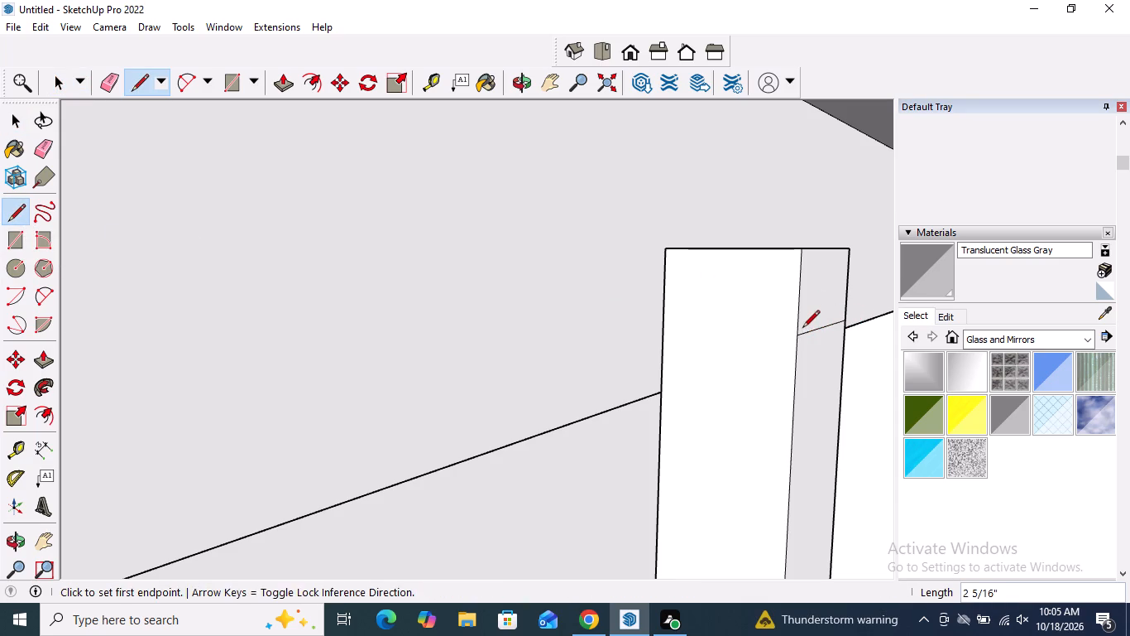
# Push/Pull the small upper section of the post's outer face all the way through the post to cut off its top.
pyautogui.press('space')
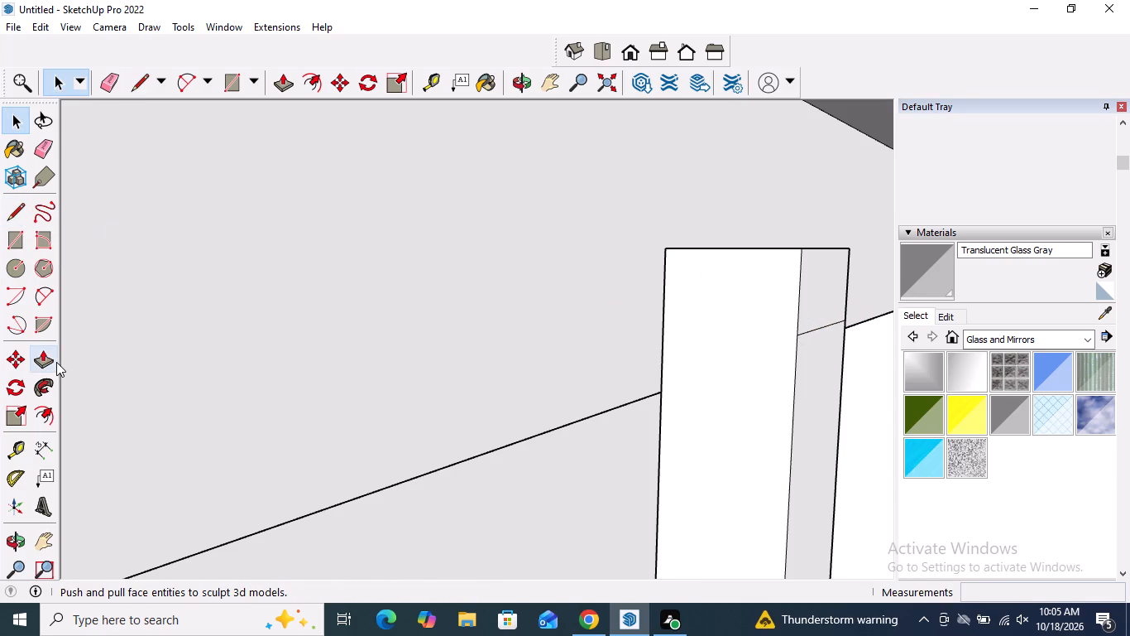
pyautogui.click(51, 357)
pyautogui.moveTo(833, 277); pyautogui.dragTo(793, 285)
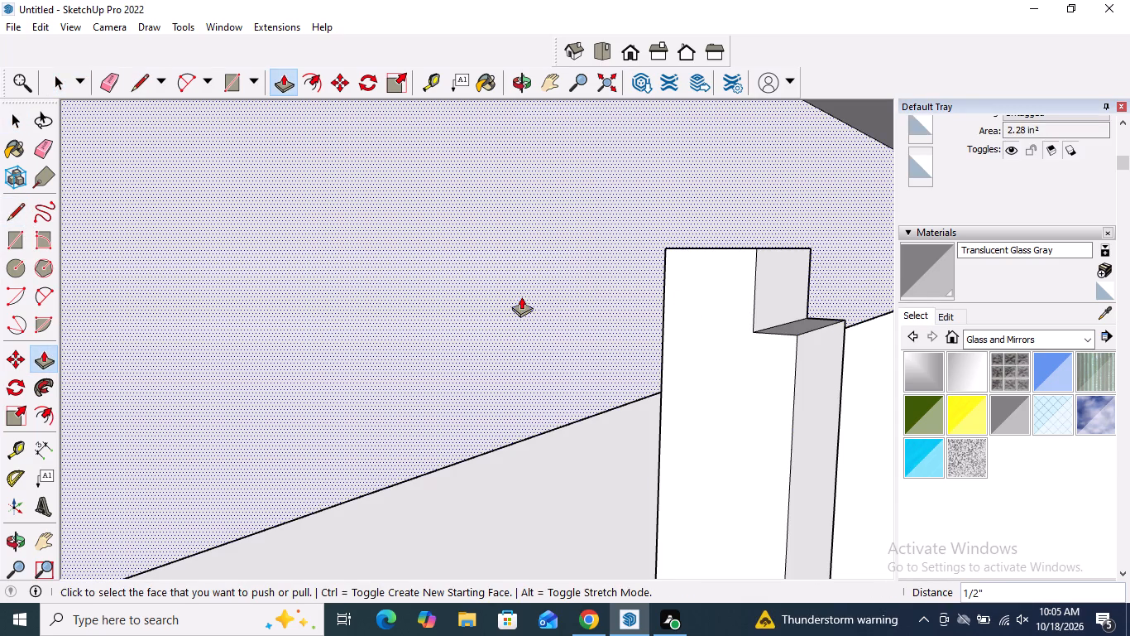
pyautogui.click(747, 281)
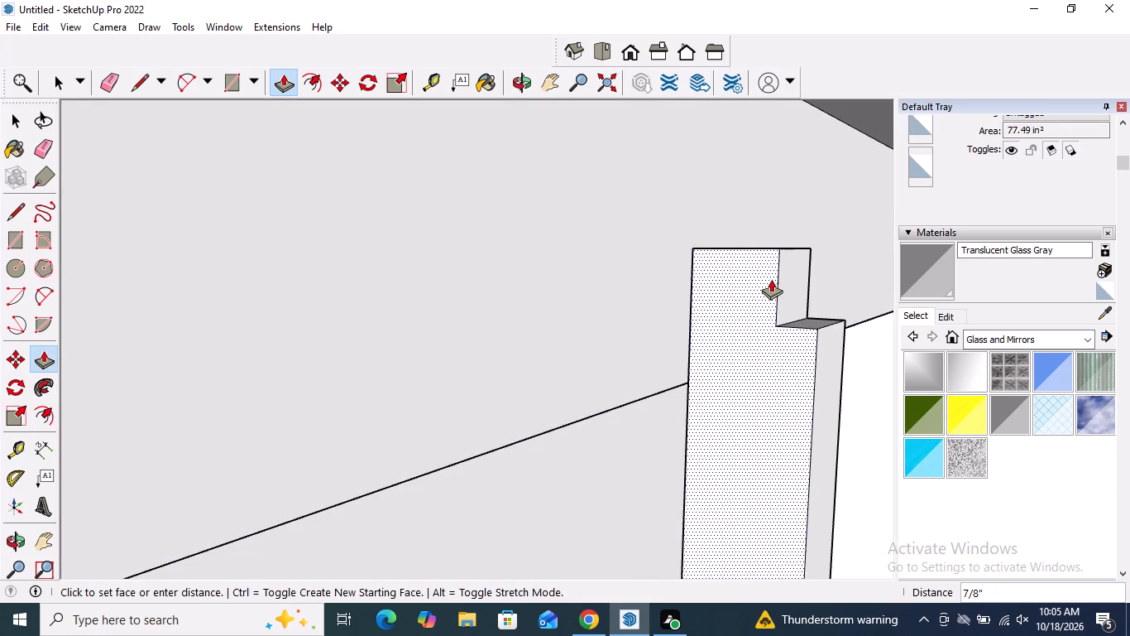
pyautogui.press('Escape')
pyautogui.moveTo(784, 286); pyautogui.dragTo(775, 286)
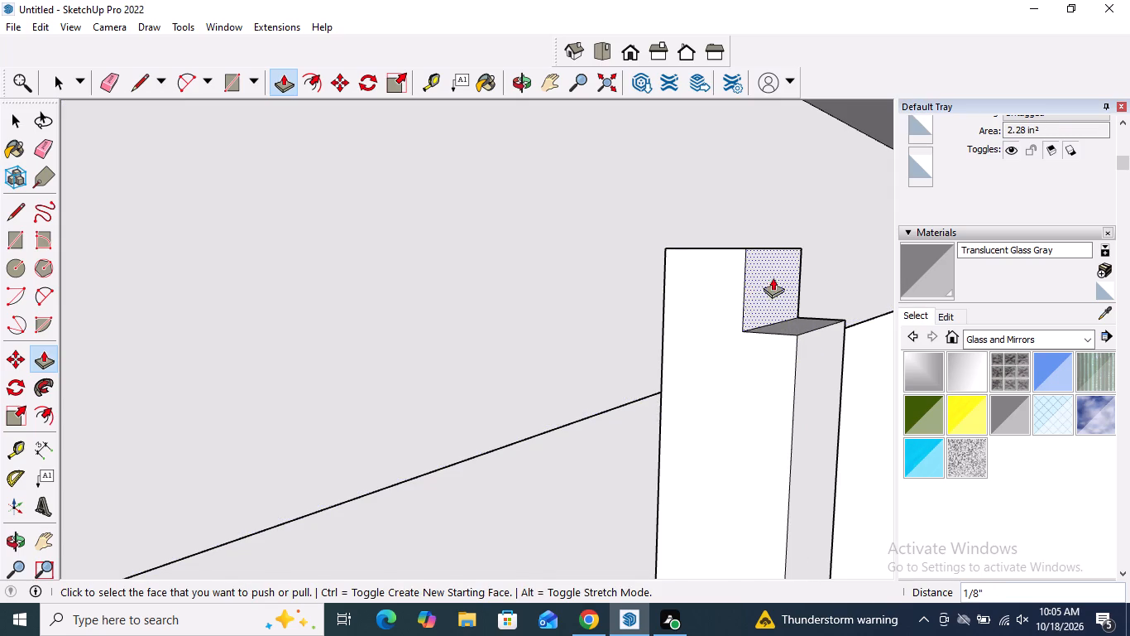
pyautogui.click(773, 275)
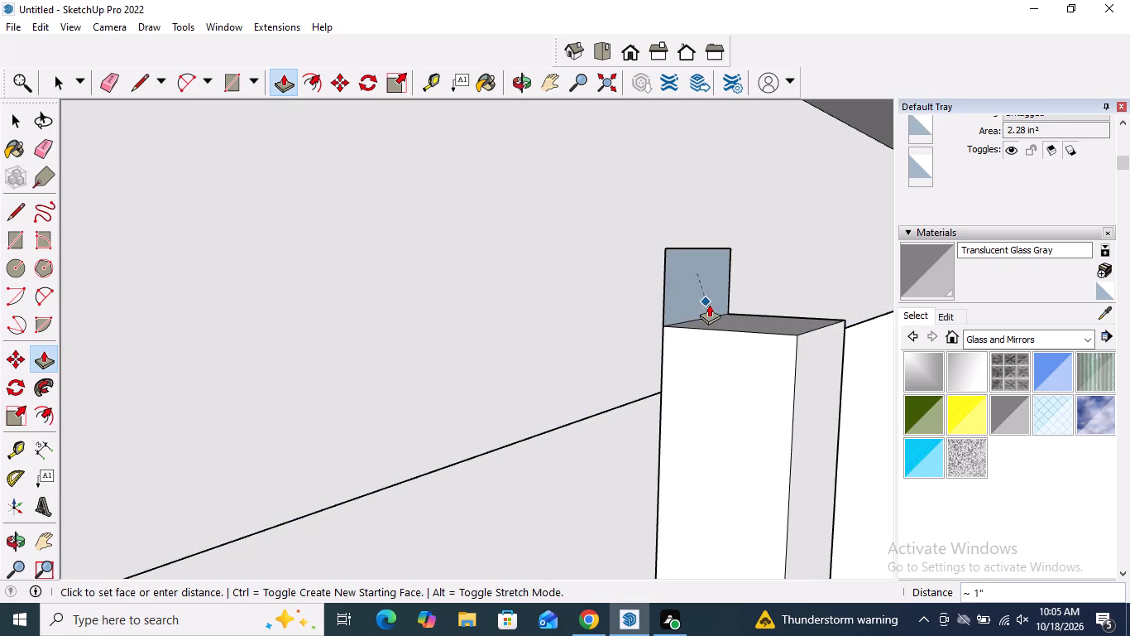
pyautogui.click(709, 303)
pyautogui.scroll(-5, 693, 354)
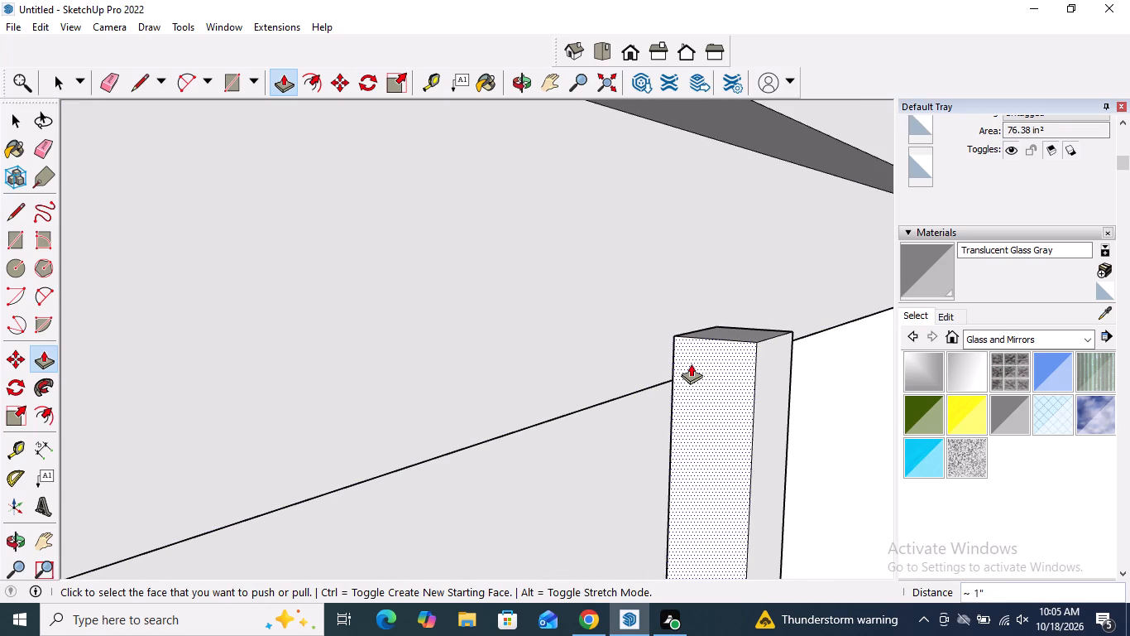
pyautogui.press('Escape')
pyautogui.press('`')
pyautogui.press('space')
# Draw an upright rectangle about 2 5/16" wide and 1 5/8" high on the outer edge of the post's top.
pyautogui.scroll(-4, 678, 288)
pyautogui.moveTo(760, 326); pyautogui.dragTo(740, 355, button='middle')
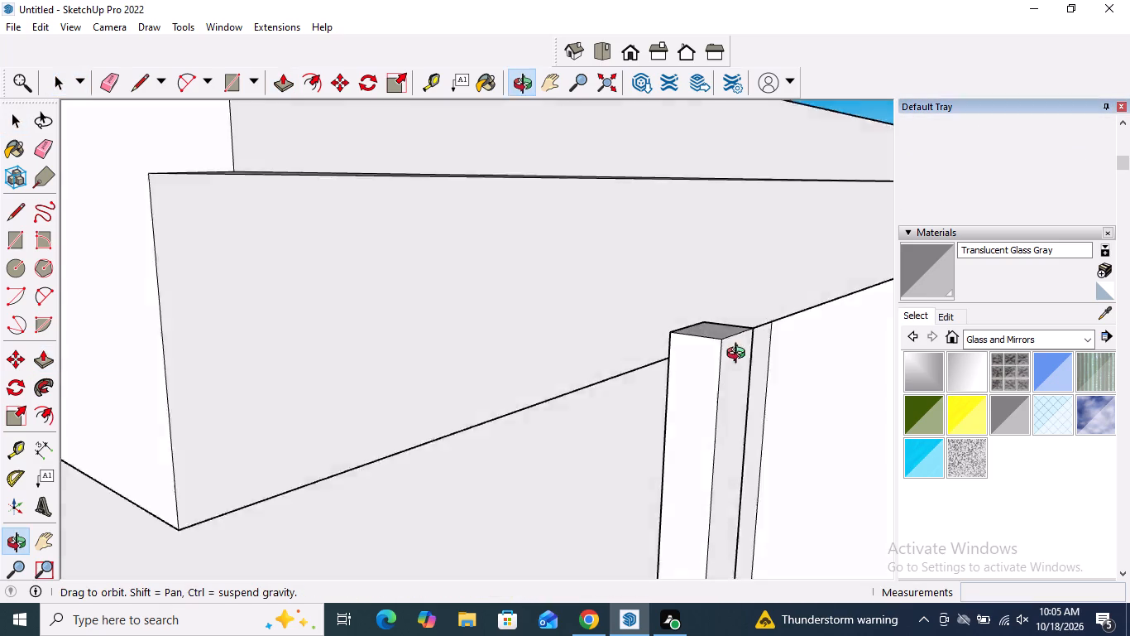
pyautogui.moveTo(740, 355); pyautogui.dragTo(620, 348, button='middle')
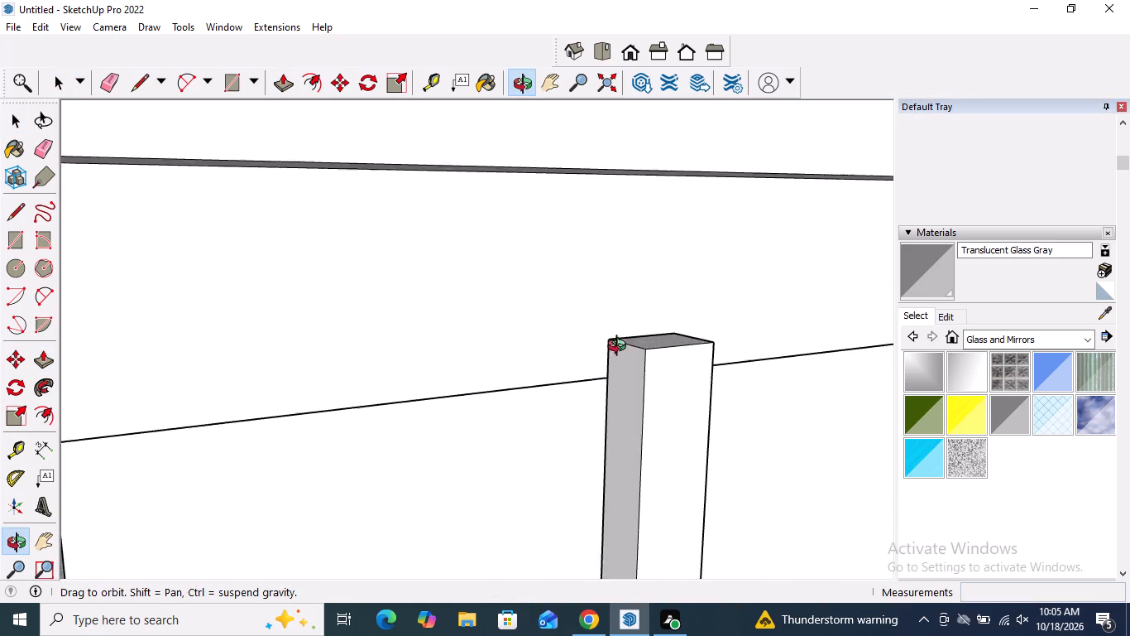
pyautogui.moveTo(620, 348); pyautogui.dragTo(497, 344, button='middle')
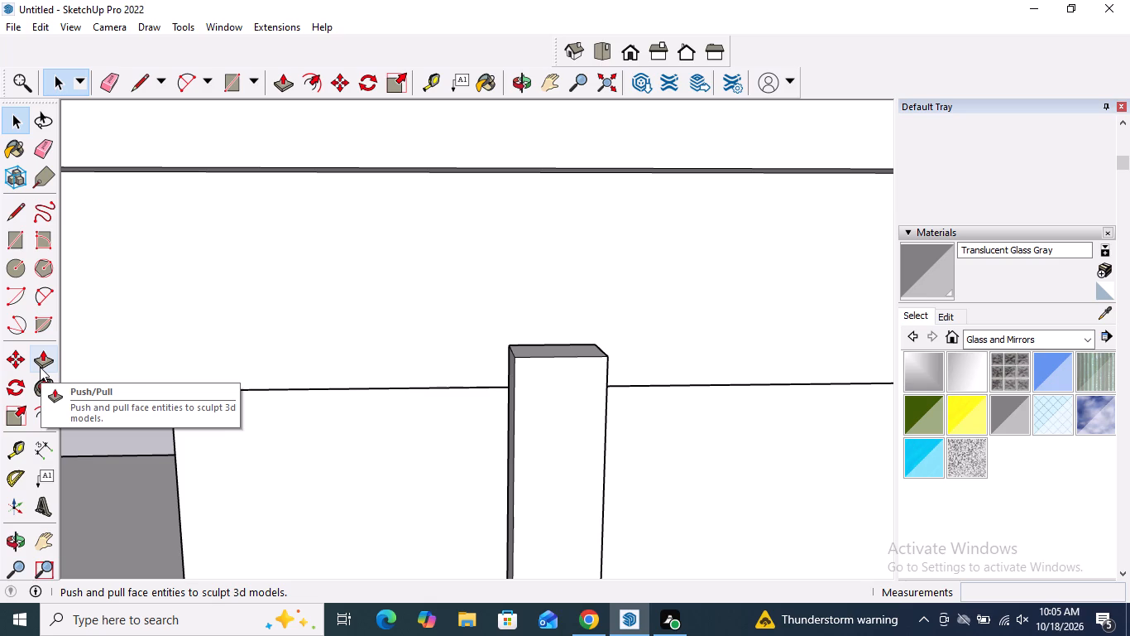
pyautogui.click(13, 211)
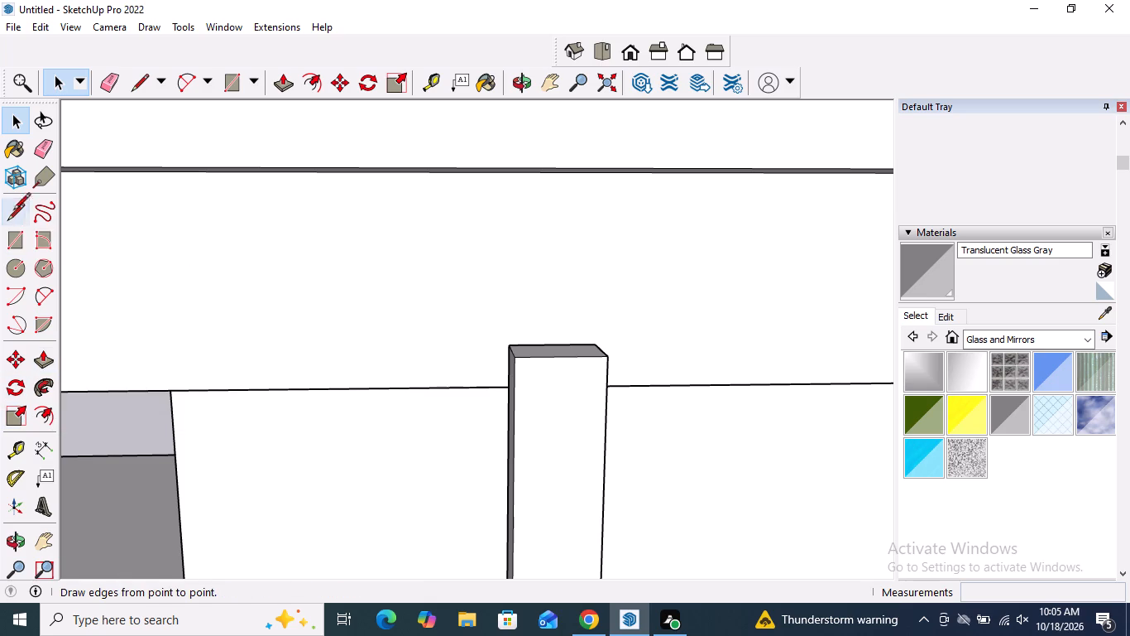
pyautogui.click(517, 354)
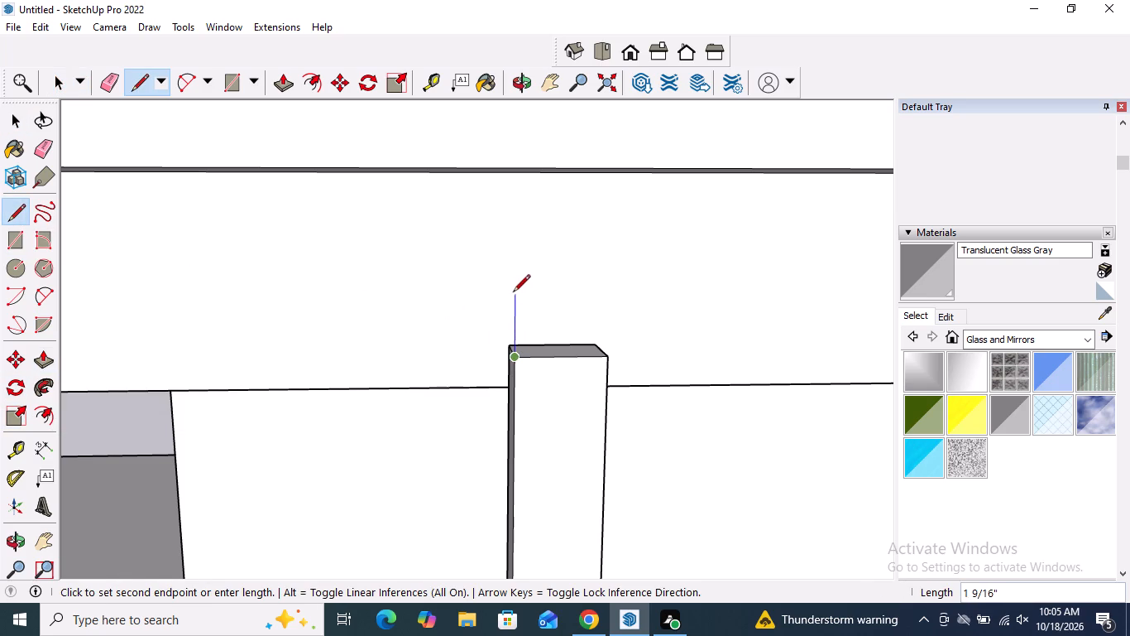
pyautogui.moveTo(513, 292); pyautogui.dragTo(537, 291)
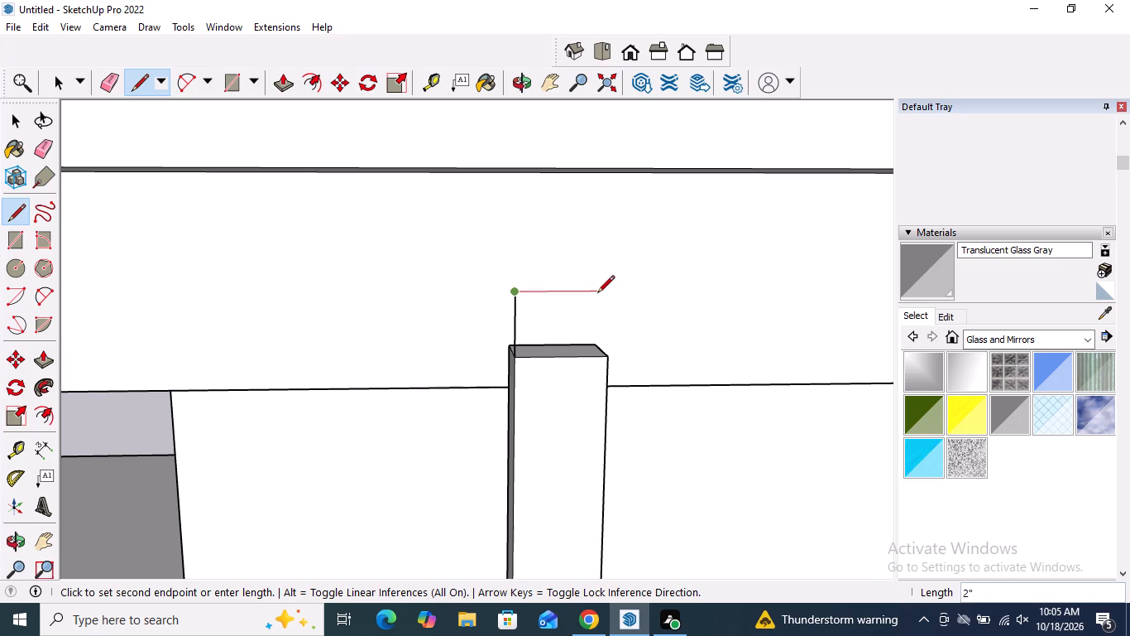
pyautogui.moveTo(595, 291); pyautogui.dragTo(314, 308, button='middle')
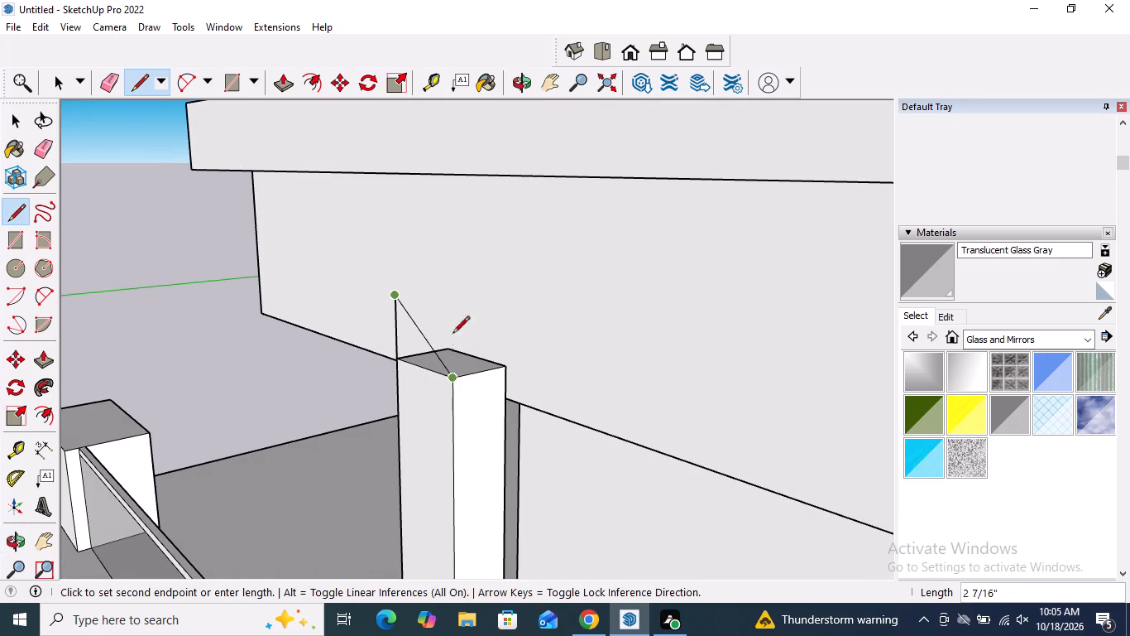
pyautogui.click(449, 309)
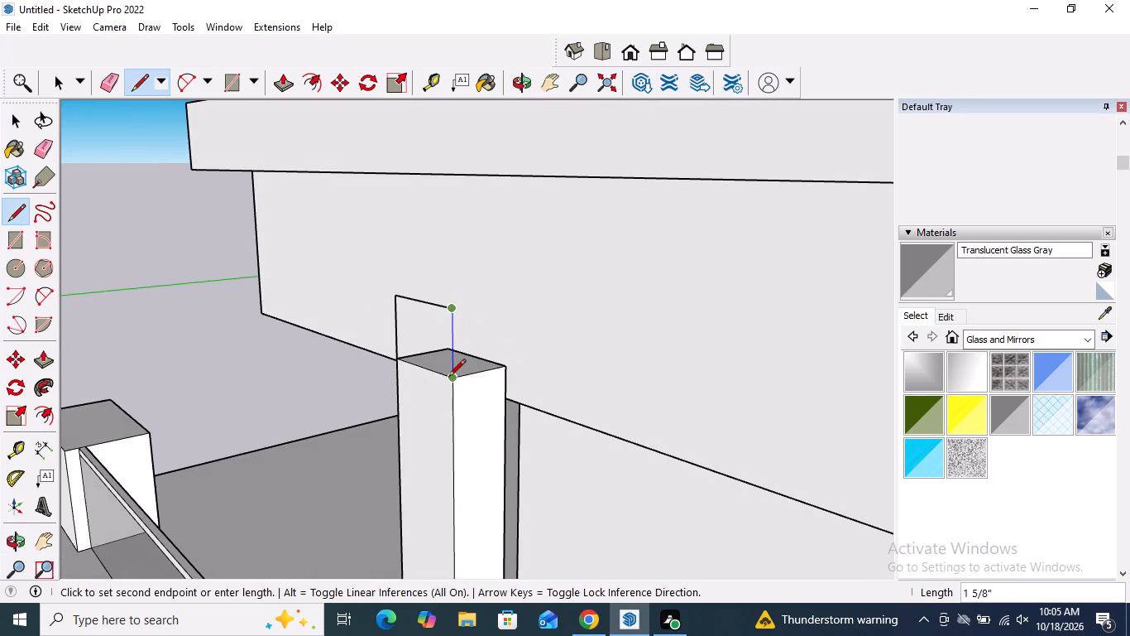
pyautogui.click(453, 378)
pyautogui.press('space')
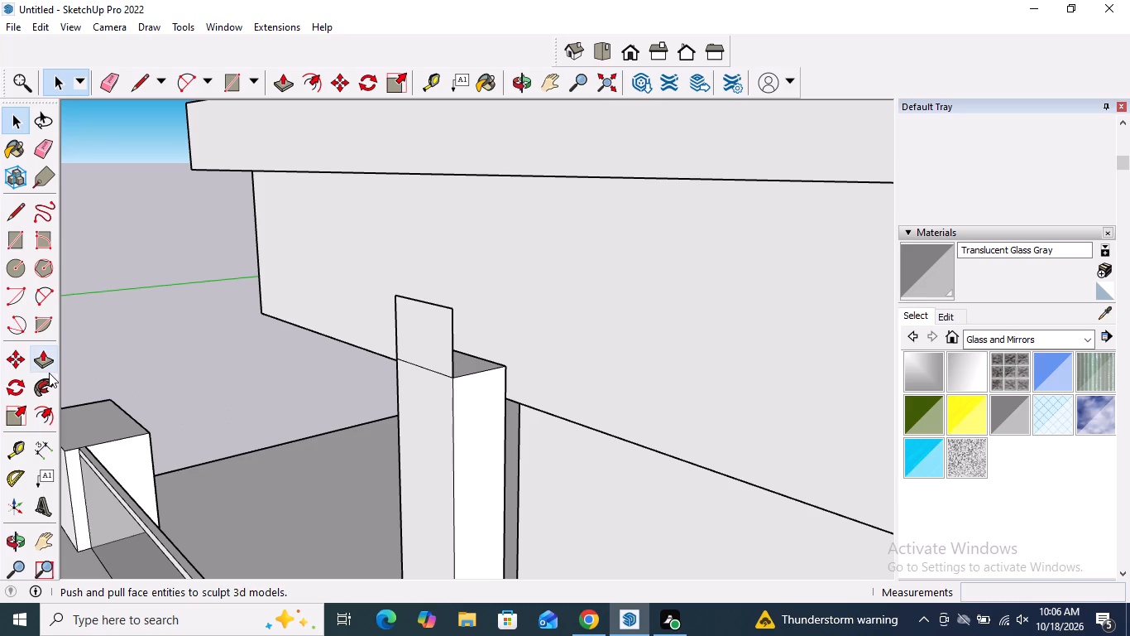
# Push/Pull the upright rectangle over the post's top toward the house to form a horizontal arm reaching the roof overhang.
pyautogui.click(49, 369)
pyautogui.moveTo(550, 383); pyautogui.dragTo(421, 403, button='middle')
pyautogui.scroll(4, 364, 359)
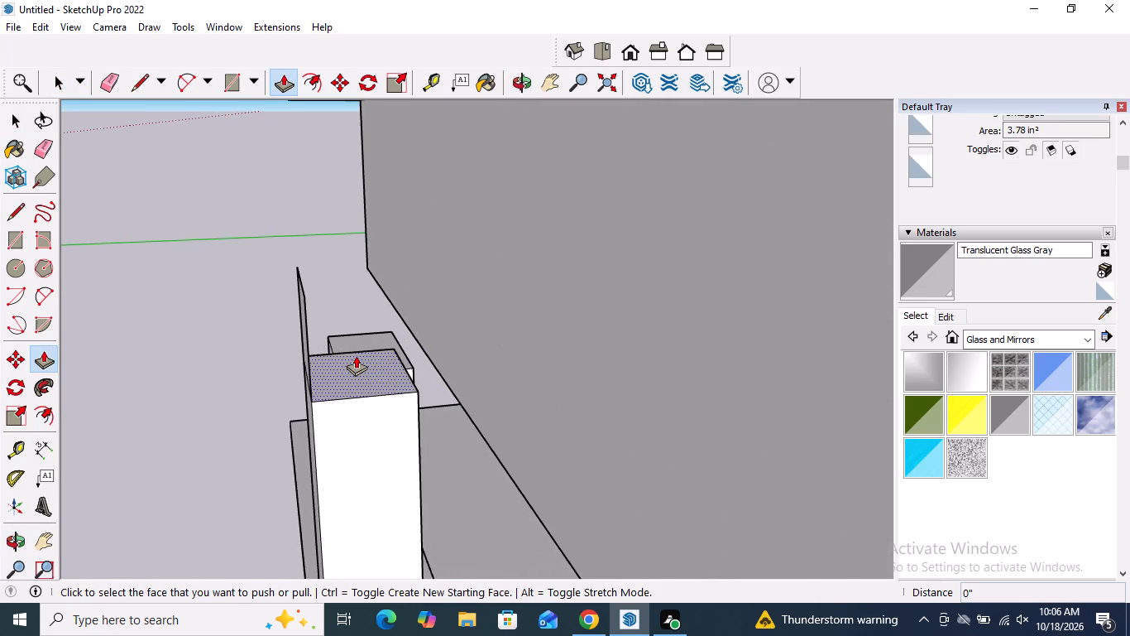
pyautogui.scroll(2, 356, 355)
pyautogui.moveTo(345, 355); pyautogui.dragTo(311, 358, button='middle')
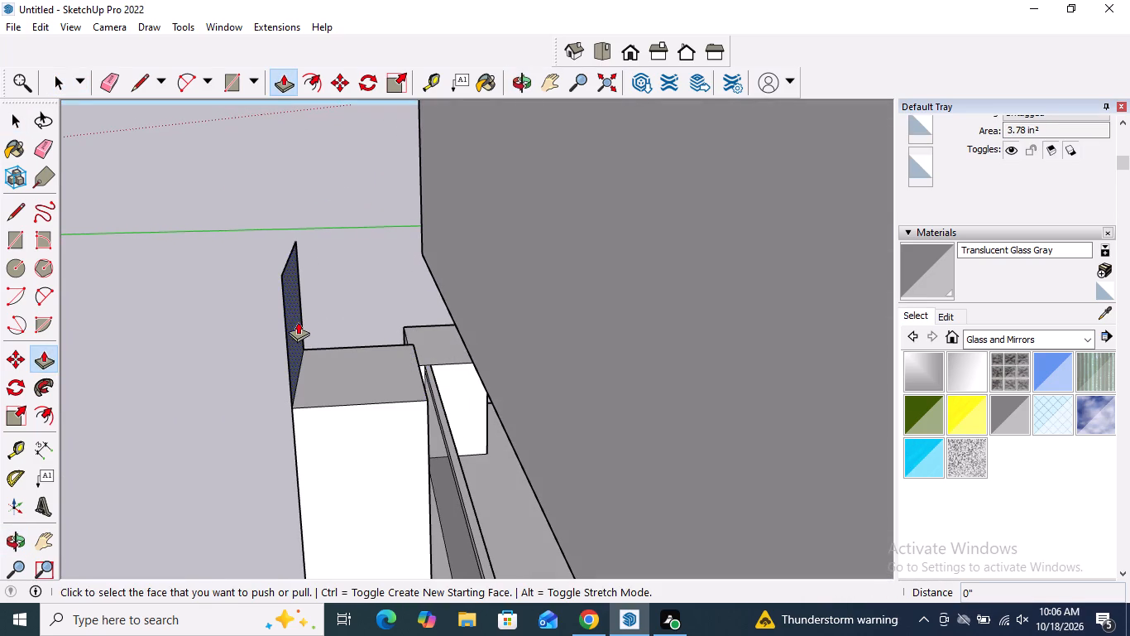
pyautogui.click(298, 320)
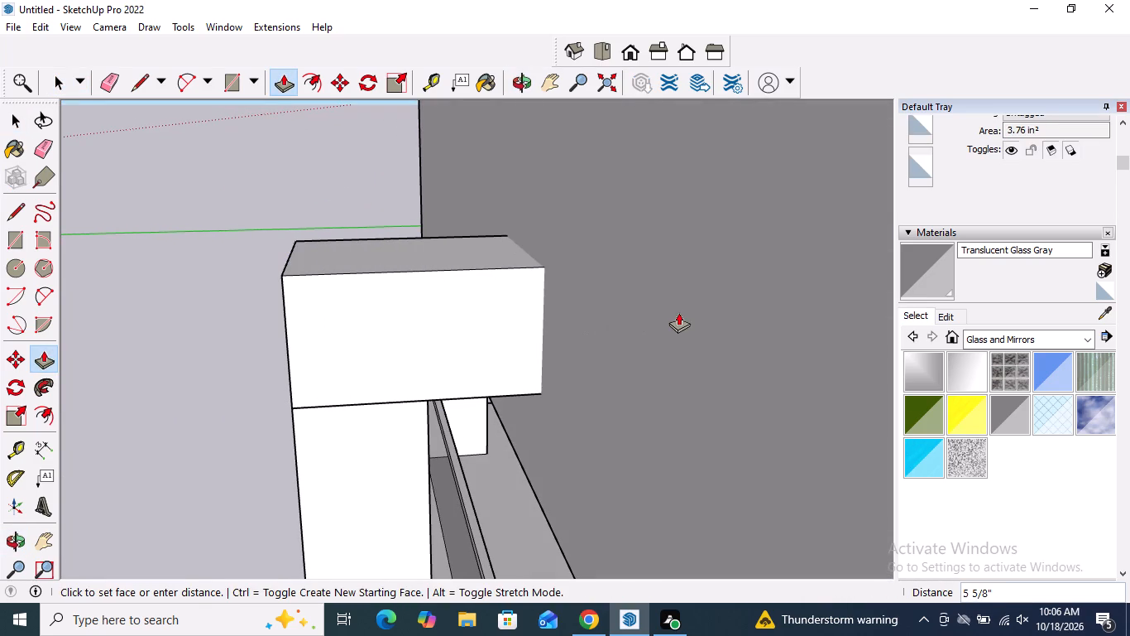
pyautogui.click(608, 354)
pyautogui.press('space')
# Erase the three seam lines where the upper arm meets the post's two side faces and outer face.
pyautogui.scroll(-5, 468, 378)
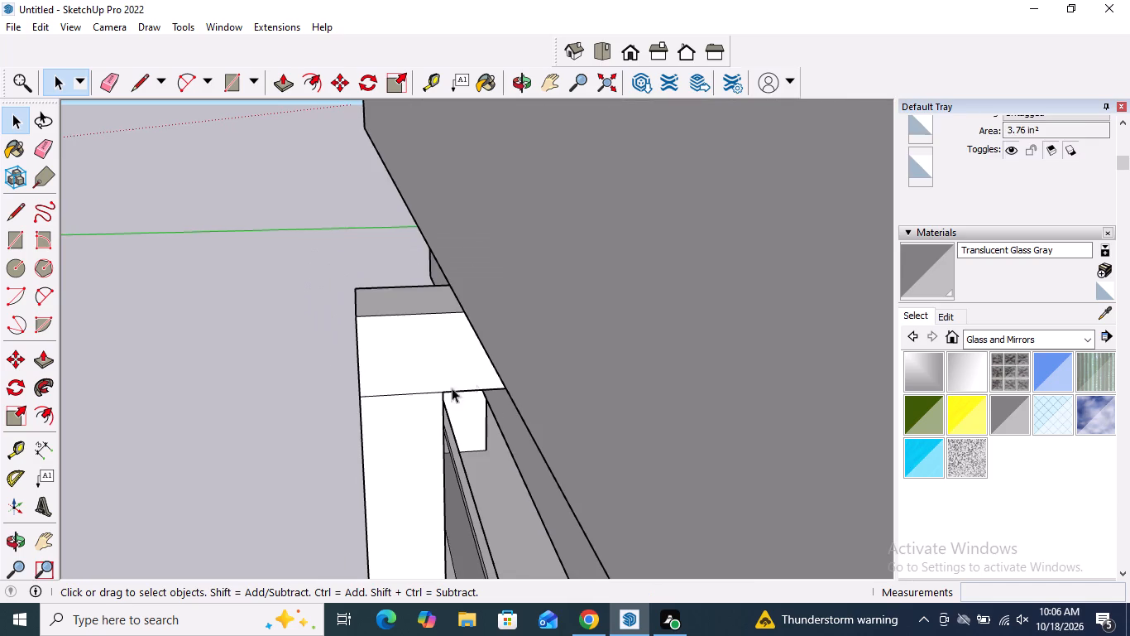
pyautogui.moveTo(457, 378); pyautogui.dragTo(1123, 332, button='middle')
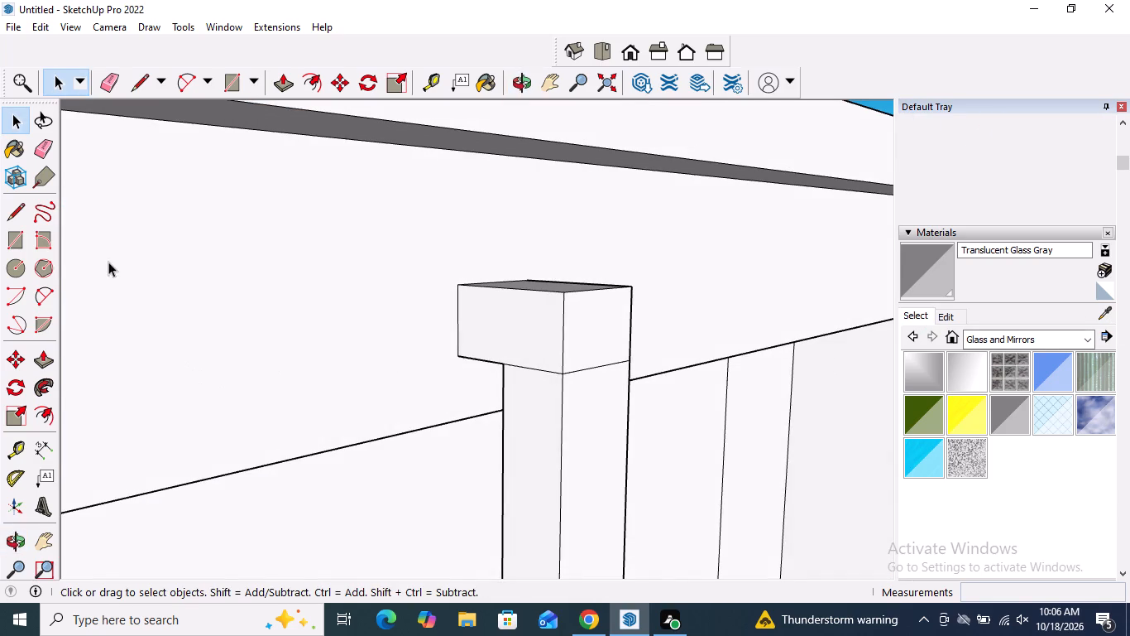
pyautogui.click(51, 151)
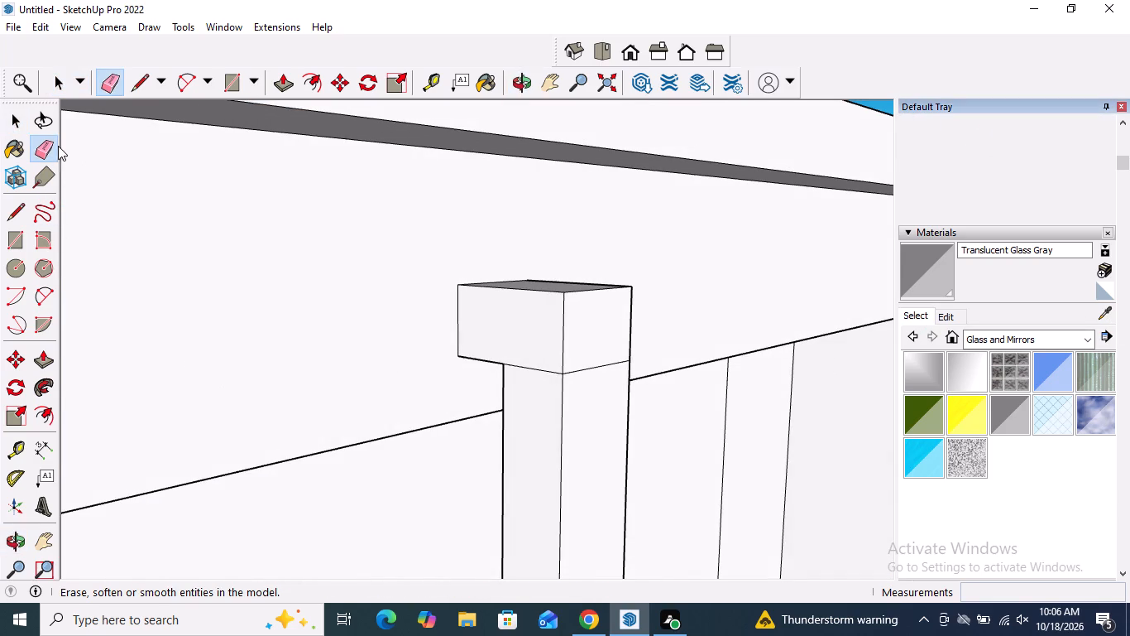
pyautogui.scroll(3, 530, 360)
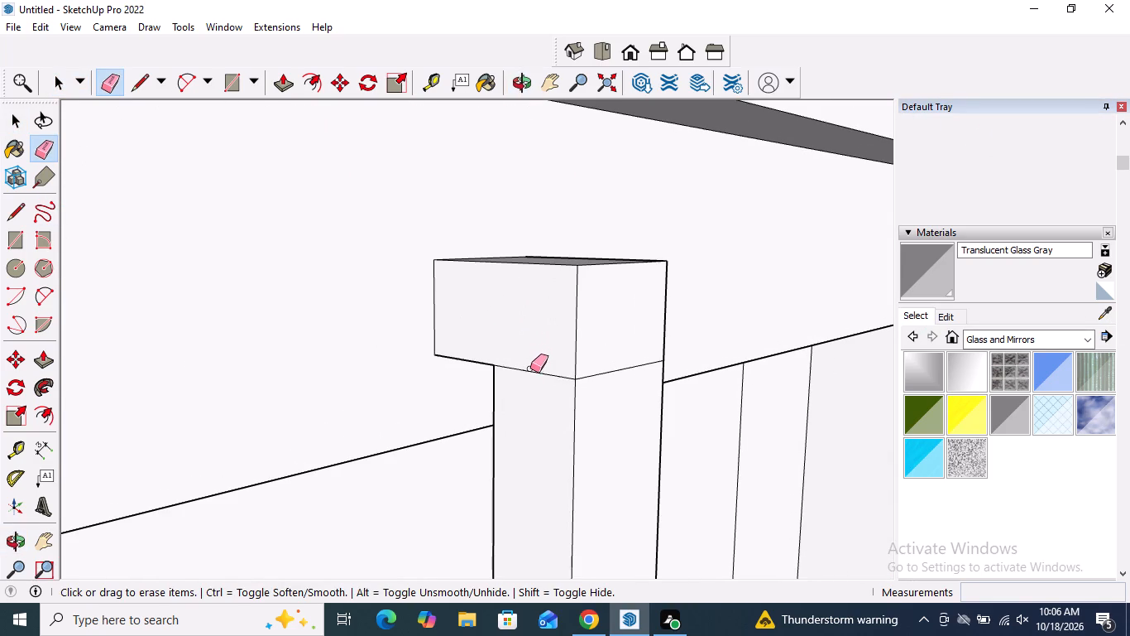
pyautogui.click(529, 370)
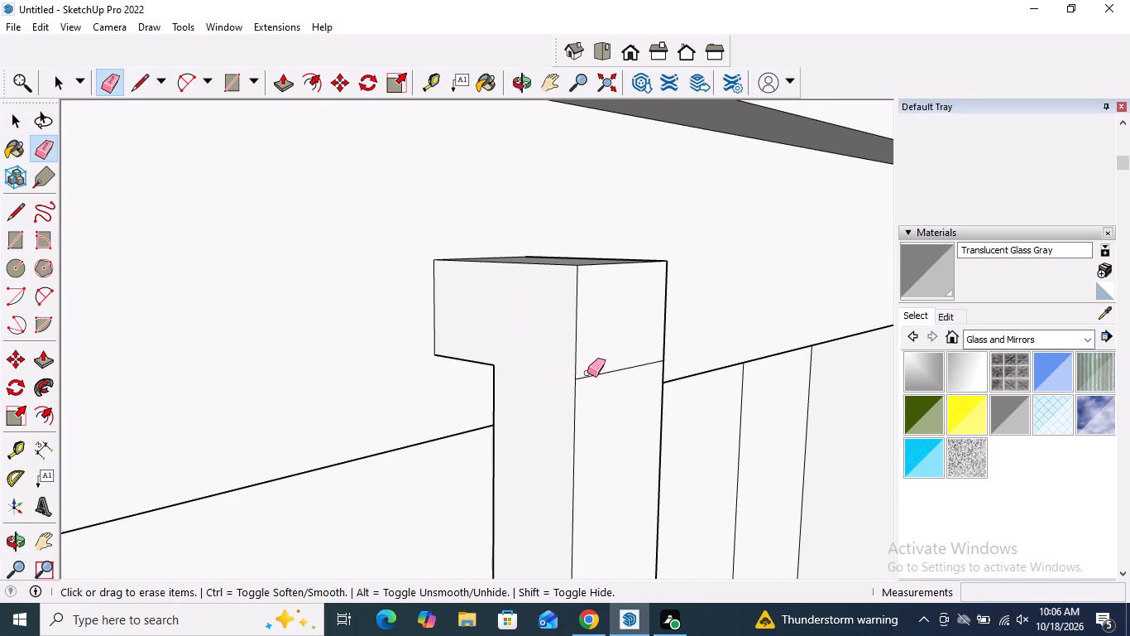
pyautogui.click(588, 376)
pyautogui.moveTo(665, 365); pyautogui.dragTo(195, 367, button='middle')
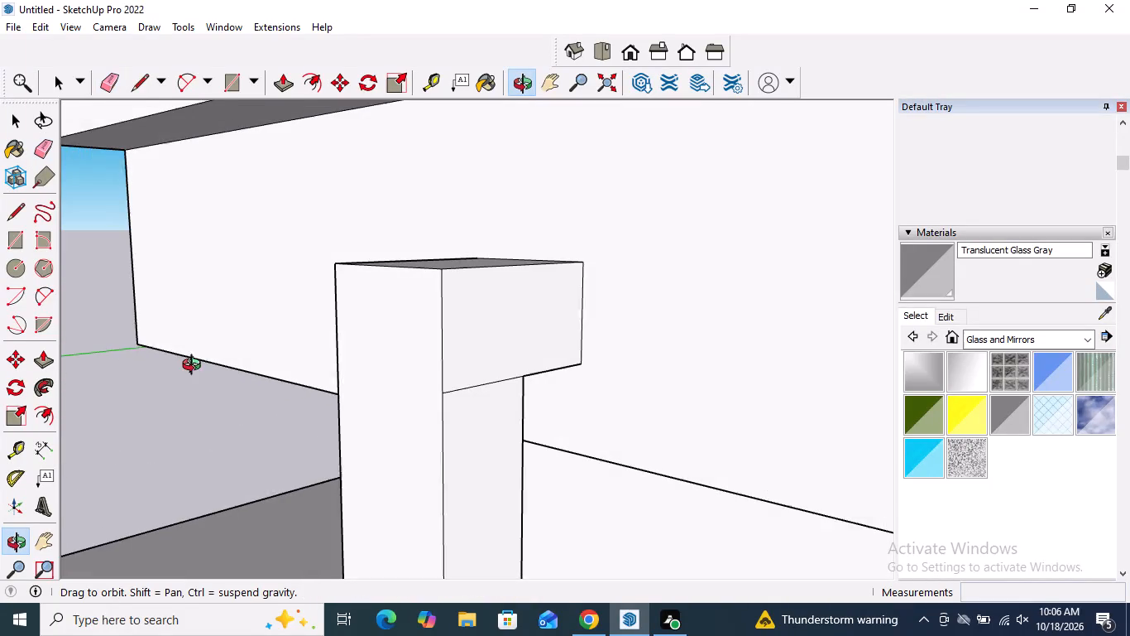
pyautogui.moveTo(195, 367); pyautogui.dragTo(189, 367, button='middle')
pyautogui.click(452, 388)
pyautogui.scroll(-4, 502, 382)
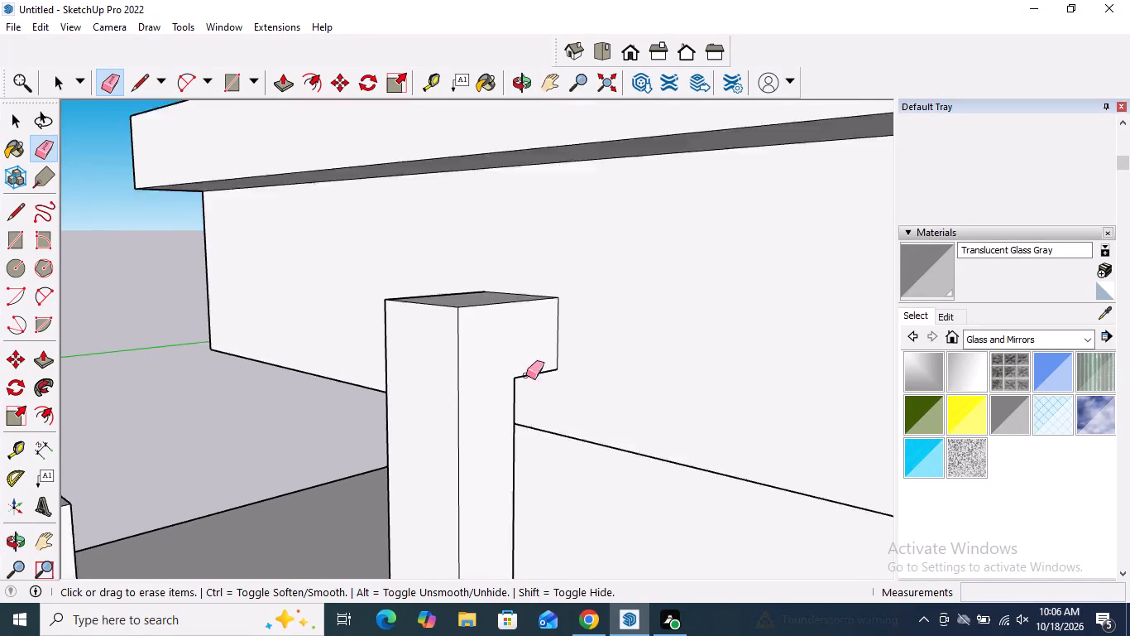
pyautogui.scroll(-8, 526, 375)
pyautogui.press('space')
pyautogui.press('space')
pyautogui.press('space')
pyautogui.press('space')
pyautogui.press('space')
pyautogui.press('space')
pyautogui.press('space')
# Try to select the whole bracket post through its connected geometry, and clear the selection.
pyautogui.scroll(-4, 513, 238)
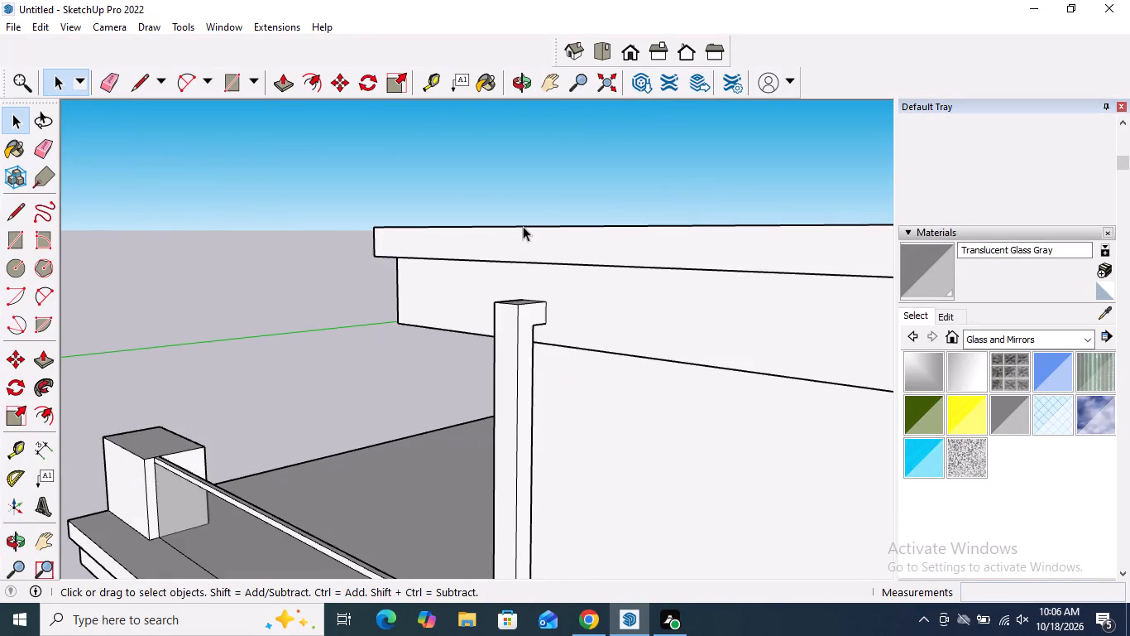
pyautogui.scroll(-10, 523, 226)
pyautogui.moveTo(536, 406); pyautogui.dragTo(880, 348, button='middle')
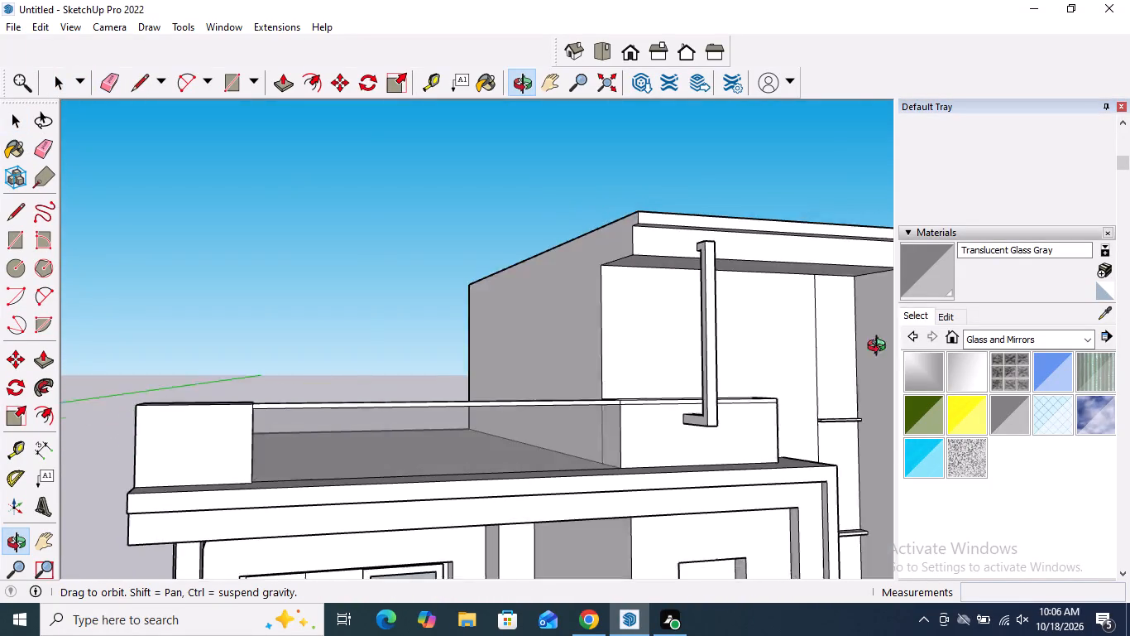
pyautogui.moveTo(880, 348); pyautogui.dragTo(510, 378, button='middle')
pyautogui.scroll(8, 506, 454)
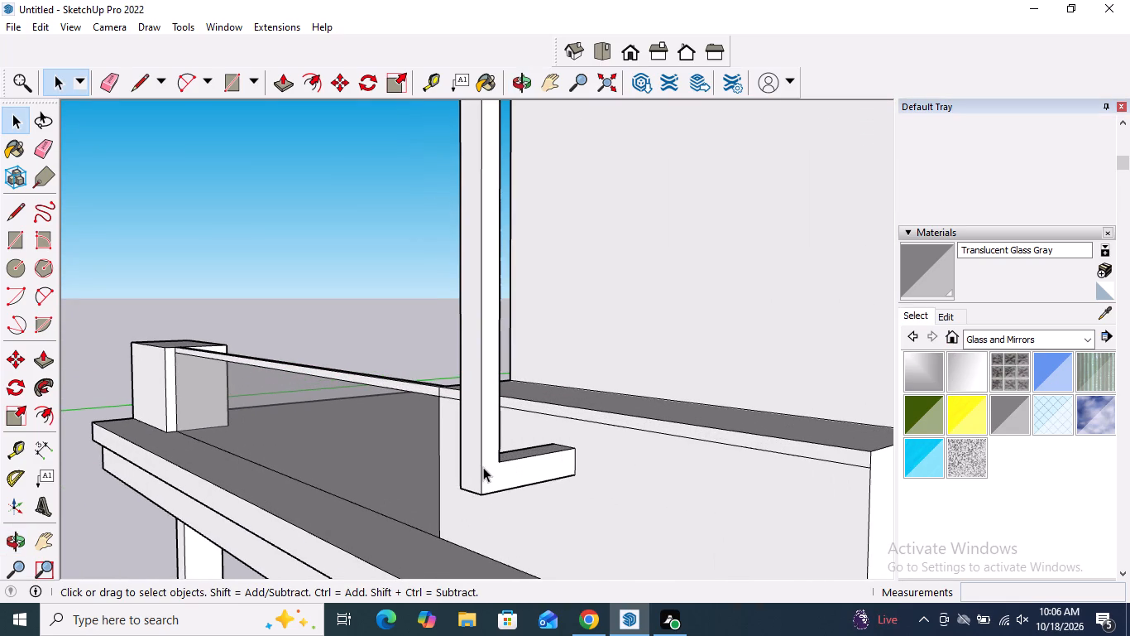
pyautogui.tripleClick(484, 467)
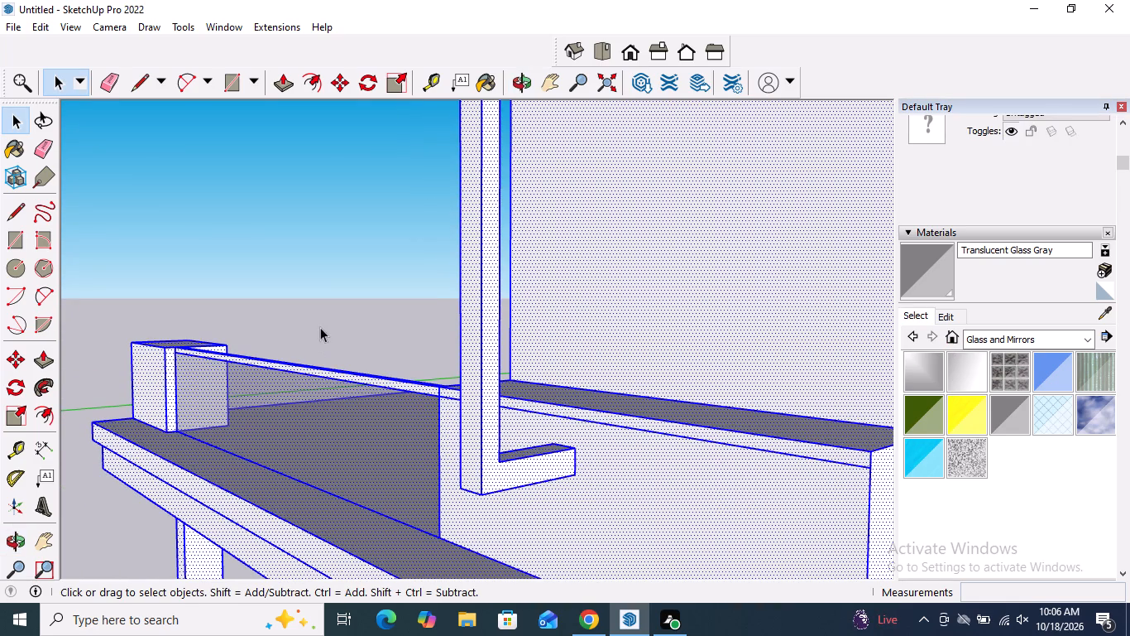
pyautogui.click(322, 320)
# Select the post's two L-shaped side faces, its outer face, and the lower arm's top and underside, with their edges.
pyautogui.doubleClick(512, 472)
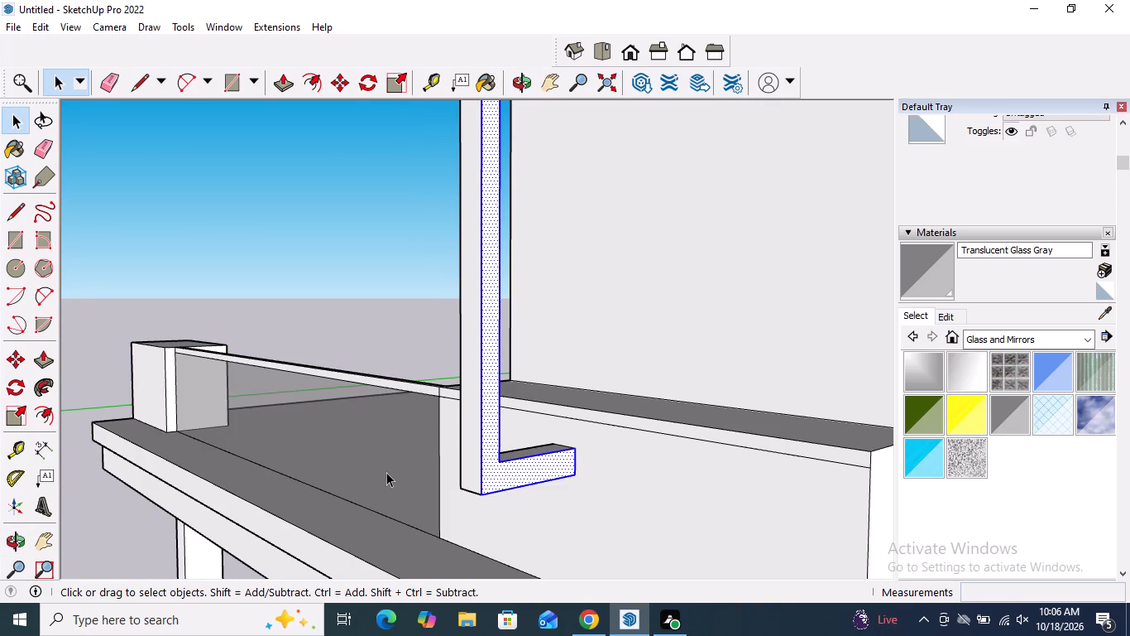
pyautogui.moveTo(400, 475); pyautogui.dragTo(609, 507, button='middle')
pyautogui.scroll(-5, 529, 470)
pyautogui.scroll(2, 739, 468)
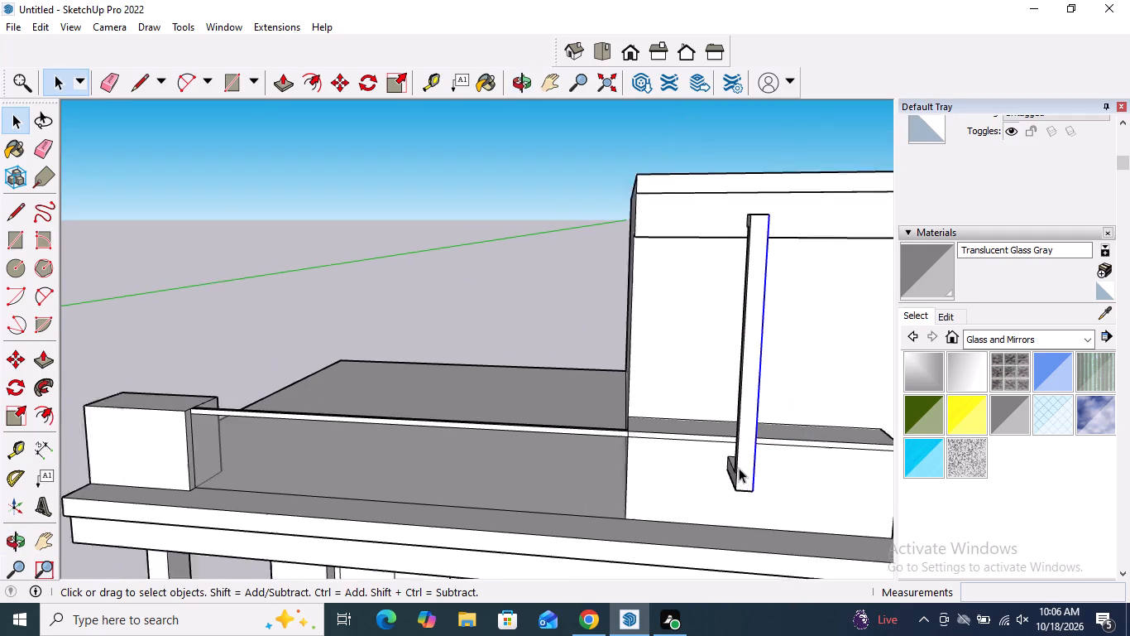
pyautogui.scroll(1, 739, 468)
pyautogui.keyDown('ctrl'); pyautogui.doubleClick(751, 462); pyautogui.keyUp('ctrl')
pyautogui.keyDown('ctrl'); pyautogui.moveTo(740, 482); pyautogui.dragTo(802, 483, button='middle'); pyautogui.keyUp('ctrl')
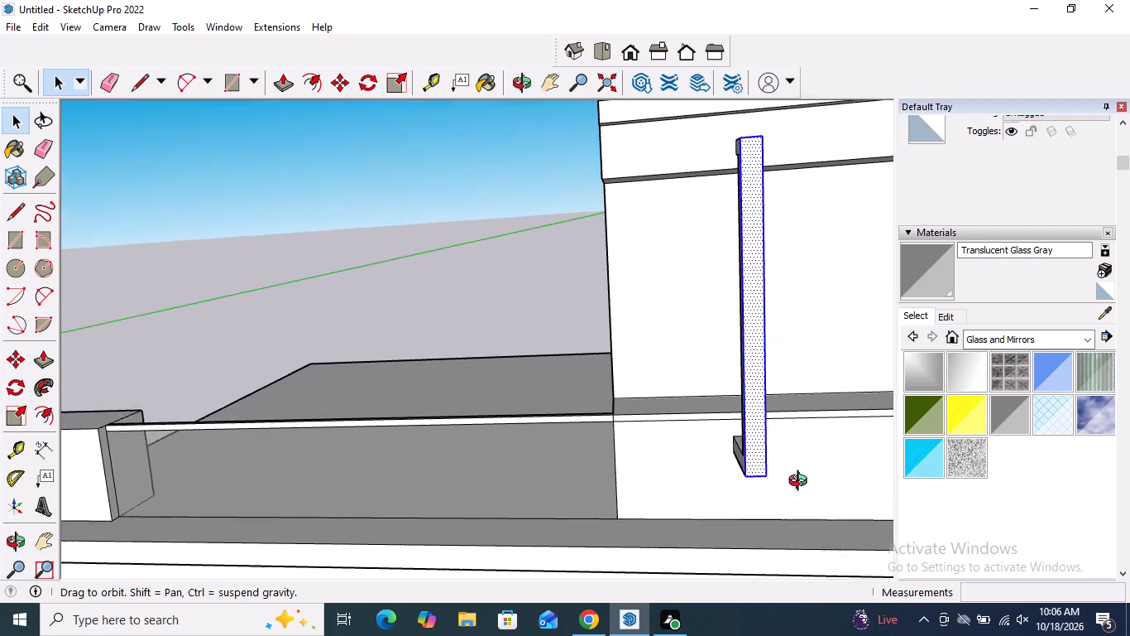
pyautogui.keyDown('ctrl'); pyautogui.moveTo(802, 483); pyautogui.dragTo(726, 473, button='middle'); pyautogui.keyUp('ctrl')
pyautogui.keyDown('ctrl'); pyautogui.scroll(3, 643, 429); pyautogui.keyUp('ctrl')
pyautogui.keyDown('ctrl'); pyautogui.moveTo(647, 428); pyautogui.dragTo(738, 422, button='middle'); pyautogui.keyUp('ctrl')
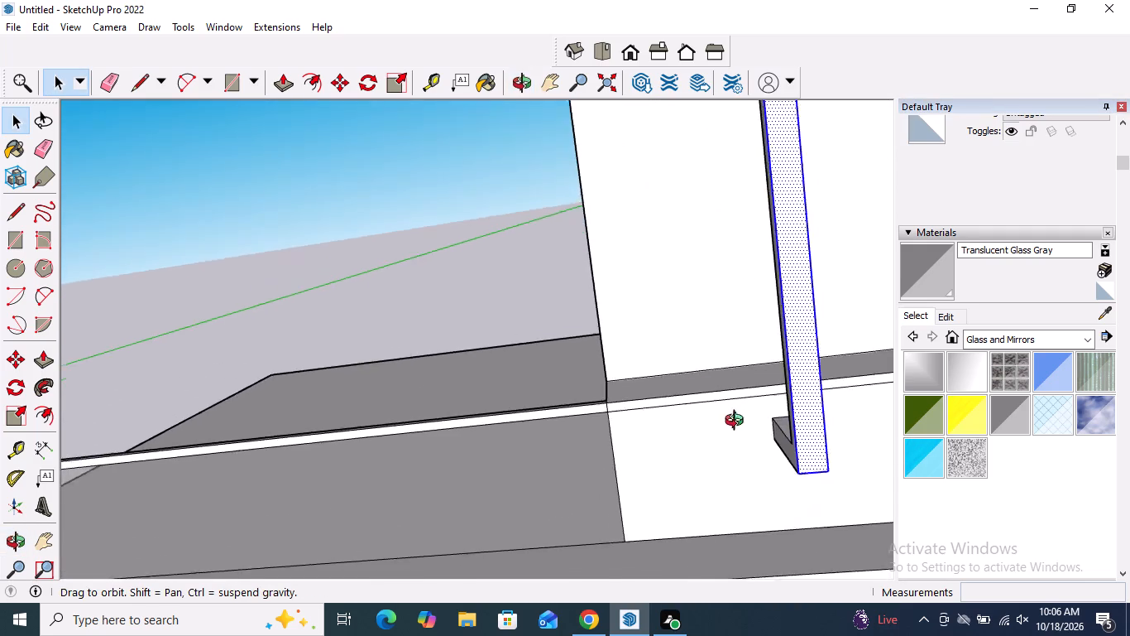
pyautogui.keyDown('ctrl'); pyautogui.moveTo(738, 422); pyautogui.dragTo(657, 438, button='middle'); pyautogui.keyUp('ctrl')
pyautogui.moveTo(502, 360); pyautogui.dragTo(664, 352, button='middle')
pyautogui.scroll(-4, 479, 355)
pyautogui.scroll(18, 704, 349)
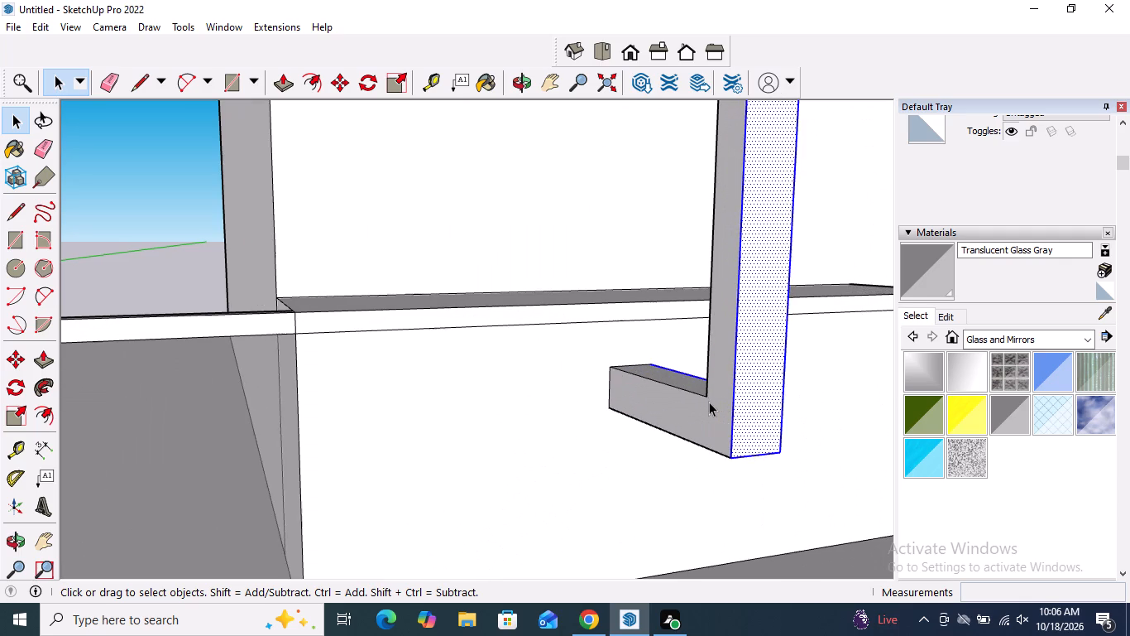
pyautogui.keyDown('ctrl'); pyautogui.click(701, 419); pyautogui.keyUp('ctrl')
pyautogui.keyDown('ctrl'); pyautogui.doubleClick(701, 419); pyautogui.keyUp('ctrl')
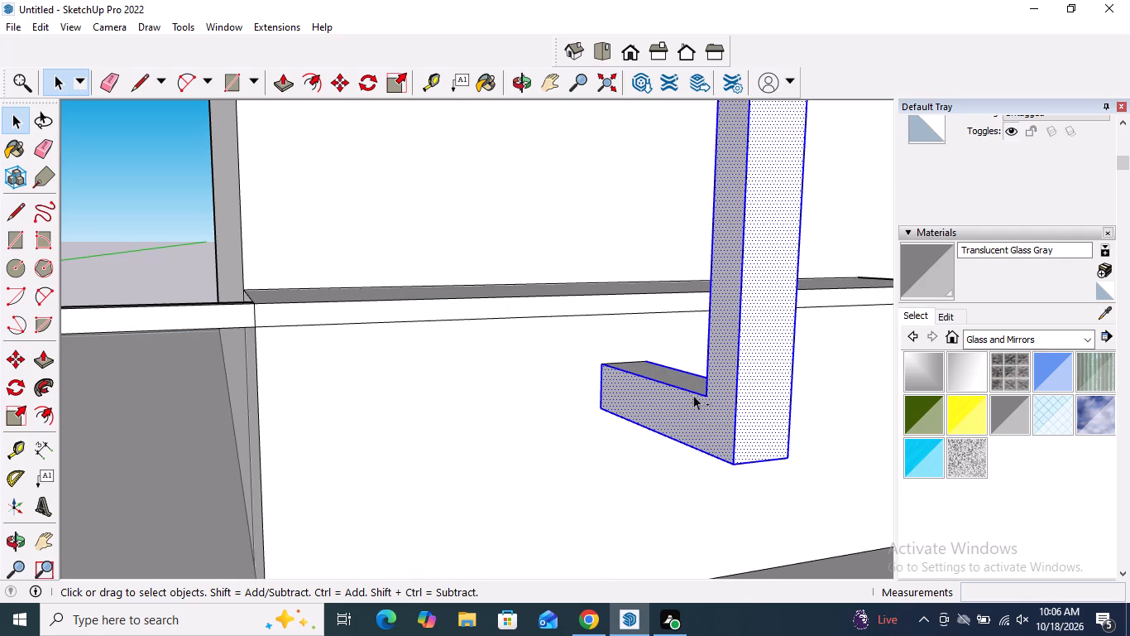
pyautogui.moveTo(692, 384); pyautogui.dragTo(706, 441, button='middle')
pyautogui.keyDown('ctrl'); pyautogui.doubleClick(690, 412); pyautogui.keyUp('ctrl')
pyautogui.moveTo(697, 461); pyautogui.dragTo(707, 448, button='middle')
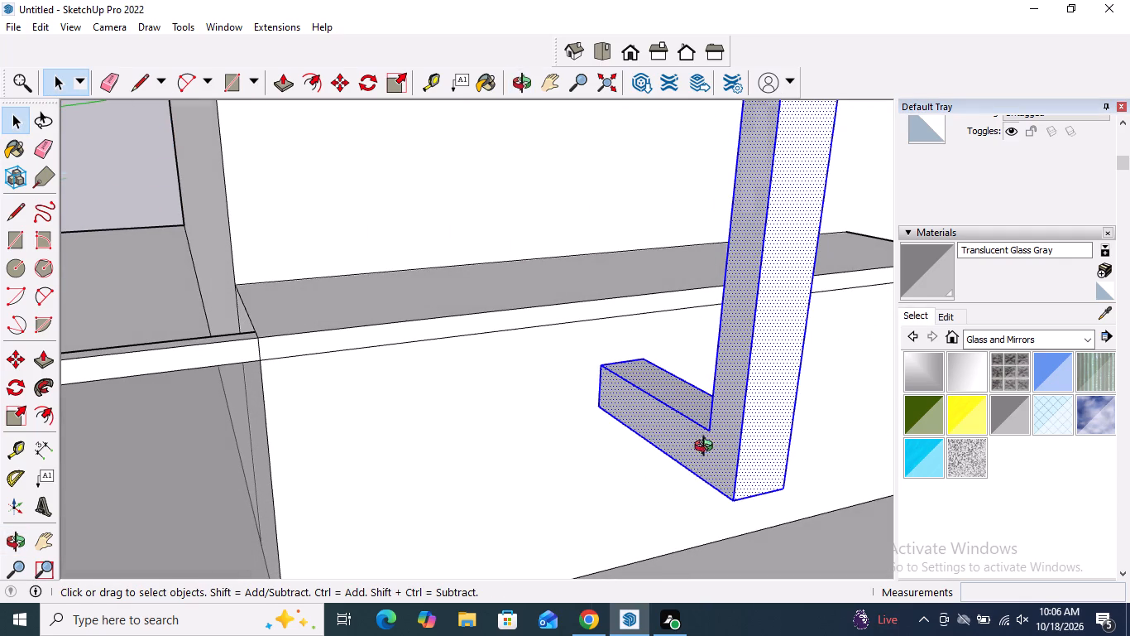
pyautogui.moveTo(707, 448); pyautogui.dragTo(696, 236, button='middle')
pyautogui.keyDown('ctrl'); pyautogui.doubleClick(721, 340); pyautogui.keyUp('ctrl')
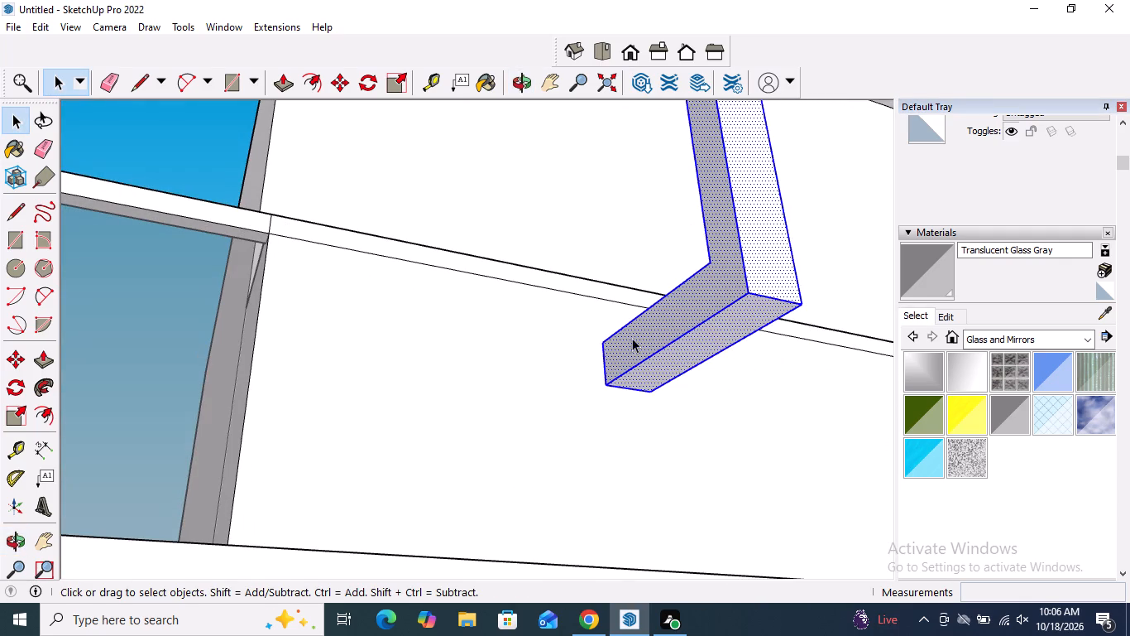
# Add the post's top face, the upper arm's underside and the post's inner face to the selection.
pyautogui.moveTo(631, 337); pyautogui.dragTo(754, 522, button='middle')
pyautogui.scroll(-11, 592, 515)
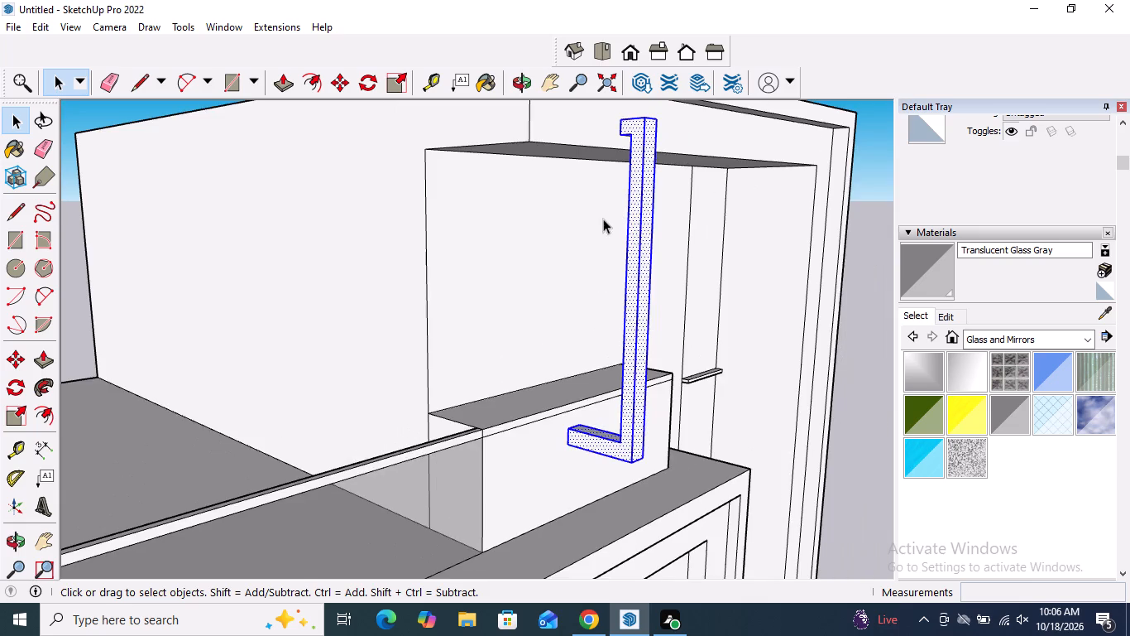
pyautogui.moveTo(610, 200); pyautogui.dragTo(623, 430, button='middle')
pyautogui.scroll(10, 655, 355)
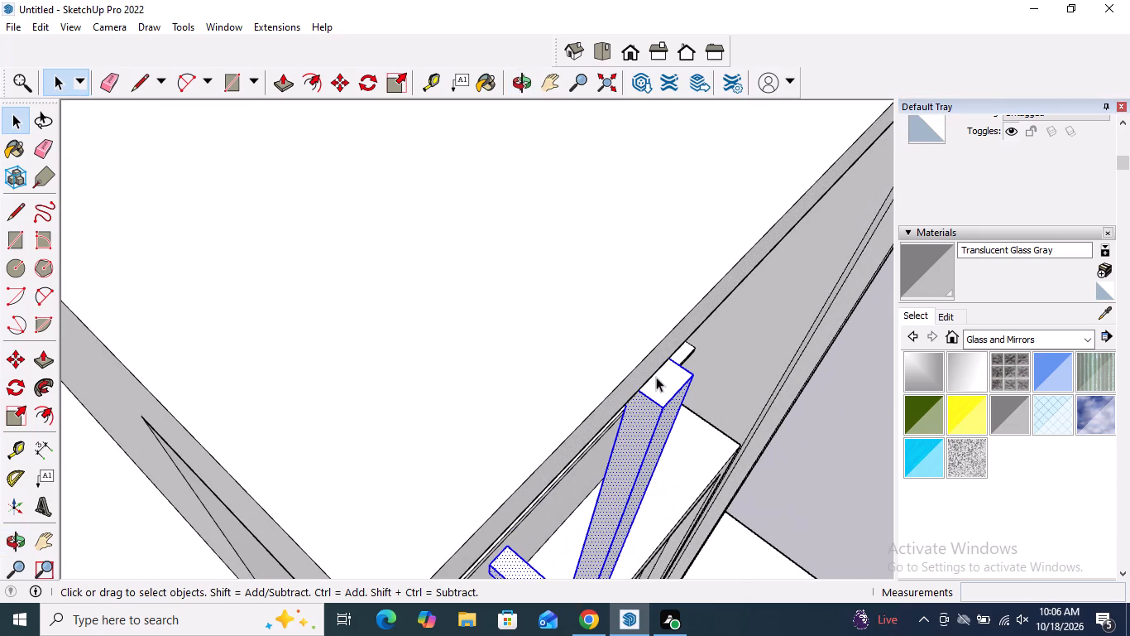
pyautogui.keyDown('ctrl'); pyautogui.doubleClick(658, 377); pyautogui.keyUp('ctrl')
pyautogui.scroll(-5, 658, 377)
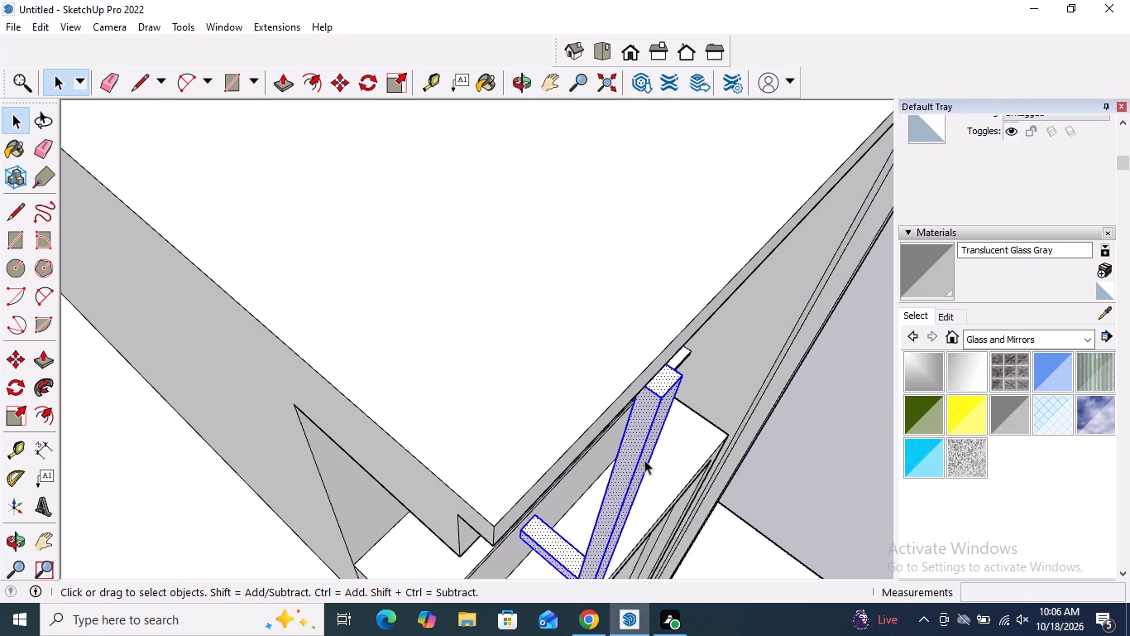
pyautogui.moveTo(663, 437); pyautogui.dragTo(691, 381, button='middle')
pyautogui.scroll(-9, 638, 354)
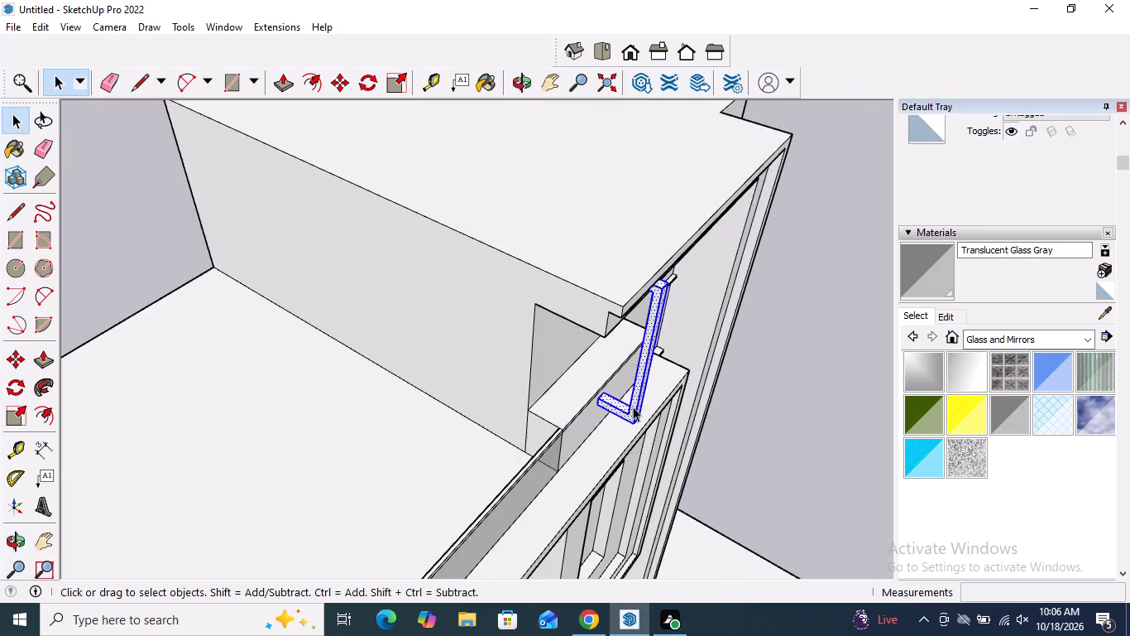
pyautogui.moveTo(635, 387); pyautogui.dragTo(706, 163, button='middle')
pyautogui.scroll(4, 664, 84)
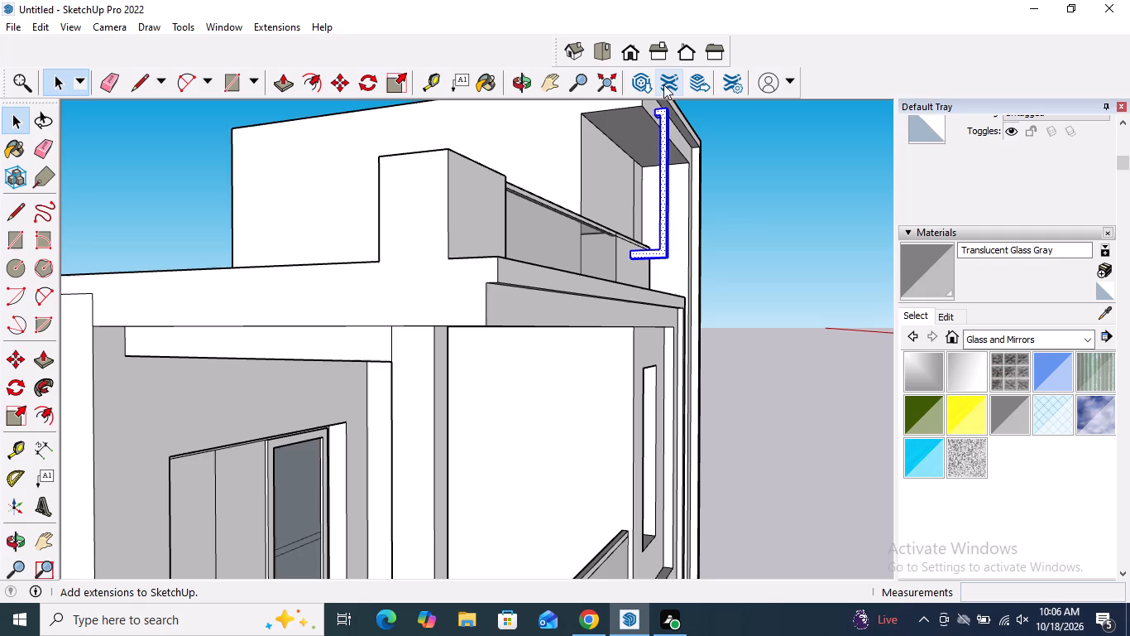
pyautogui.scroll(16, 663, 101)
pyautogui.scroll(5, 620, 150)
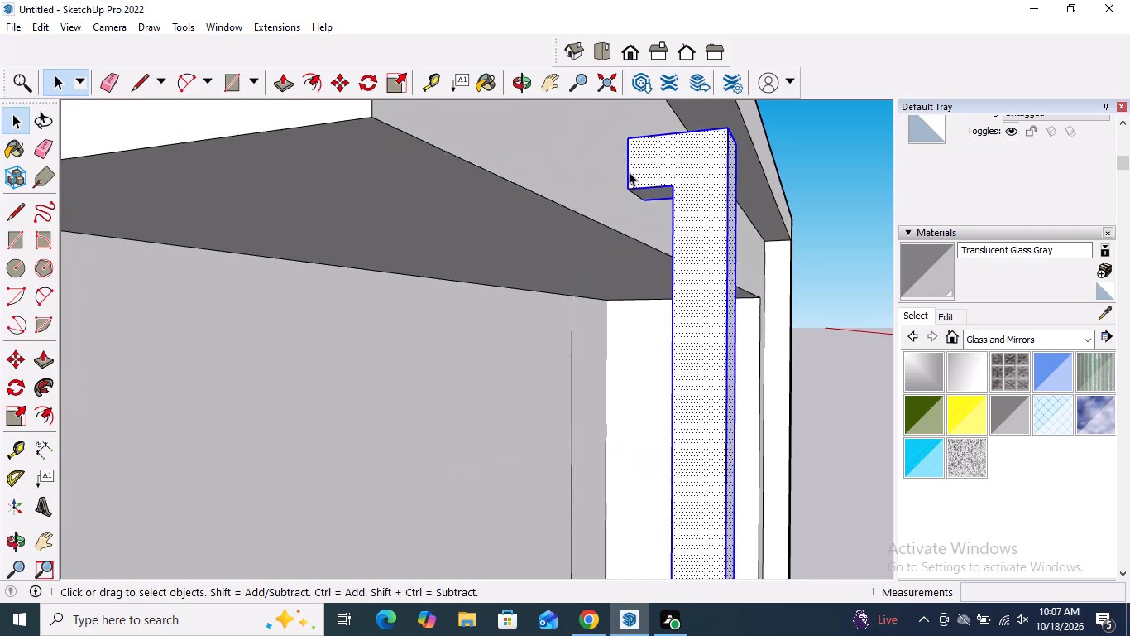
pyautogui.moveTo(629, 171); pyautogui.dragTo(654, 99, button='middle')
pyautogui.scroll(2, 647, 214)
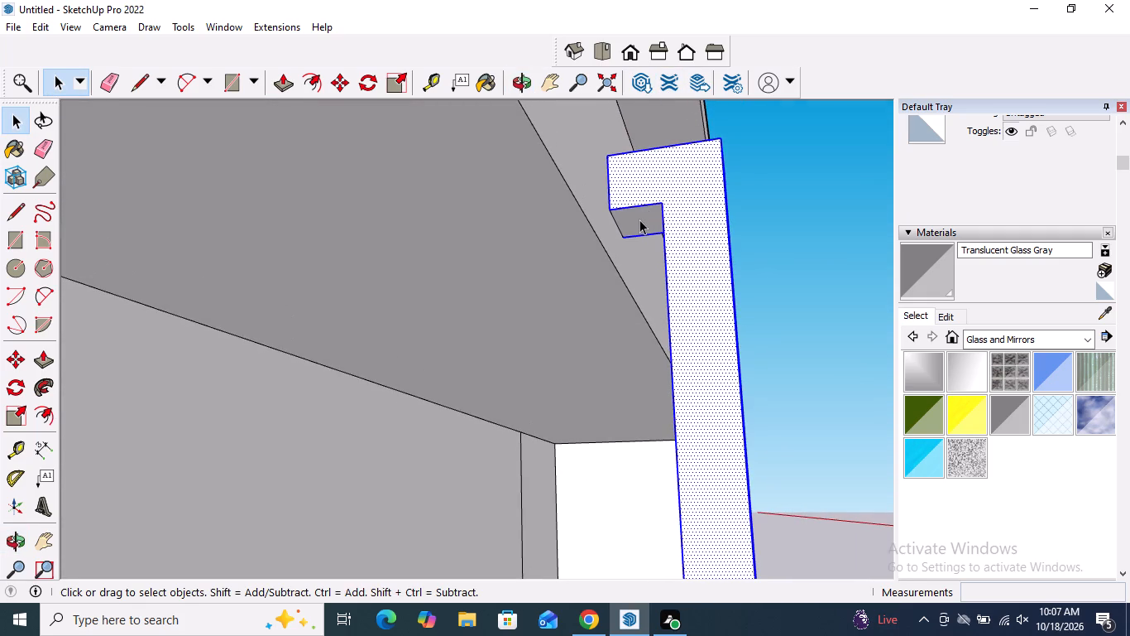
pyautogui.keyDown('ctrl'); pyautogui.doubleClick(639, 219); pyautogui.keyUp('ctrl')
pyautogui.moveTo(639, 238); pyautogui.dragTo(697, 234, button='middle')
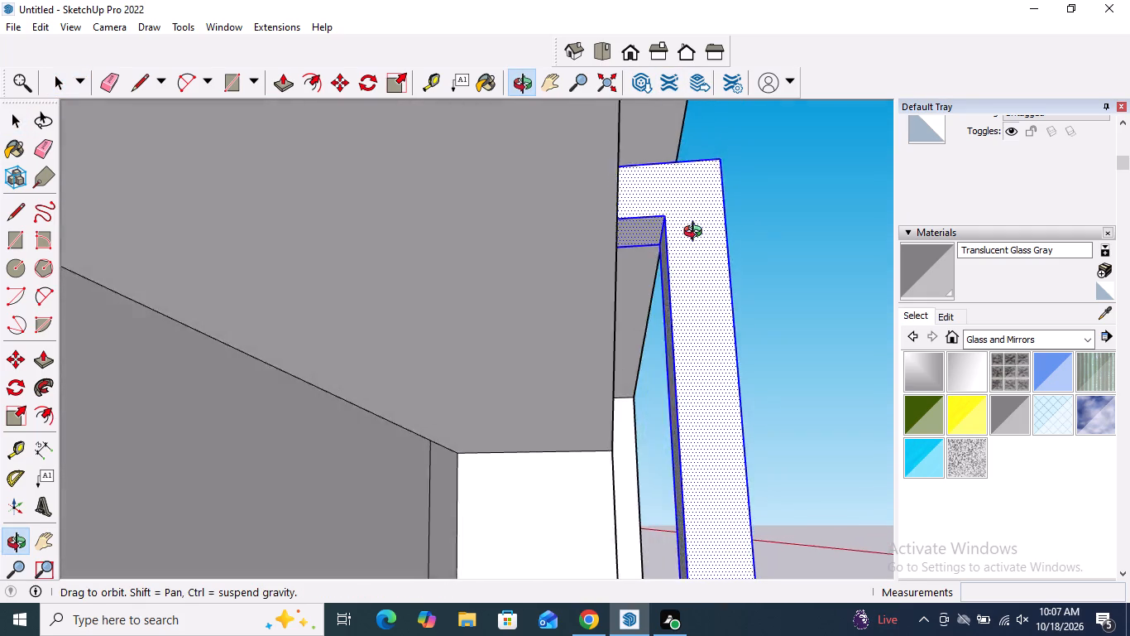
pyautogui.moveTo(697, 234); pyautogui.dragTo(754, 234, button='middle')
pyautogui.keyDown('ctrl'); pyautogui.doubleClick(657, 341); pyautogui.keyUp('ctrl')
# Copy the selected bracket post 6" along the parapet block, away from the glass railing.
pyautogui.scroll(-4, 562, 348)
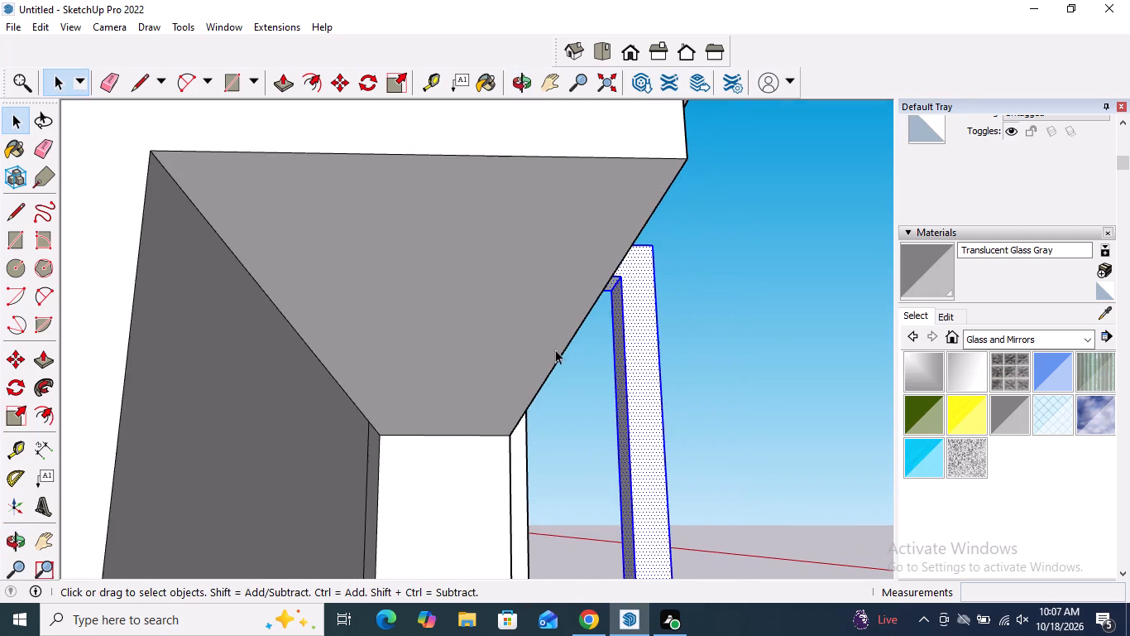
pyautogui.scroll(-1, 555, 349)
pyautogui.scroll(-5, 688, 298)
pyautogui.moveTo(707, 271); pyautogui.dragTo(228, 420, button='middle')
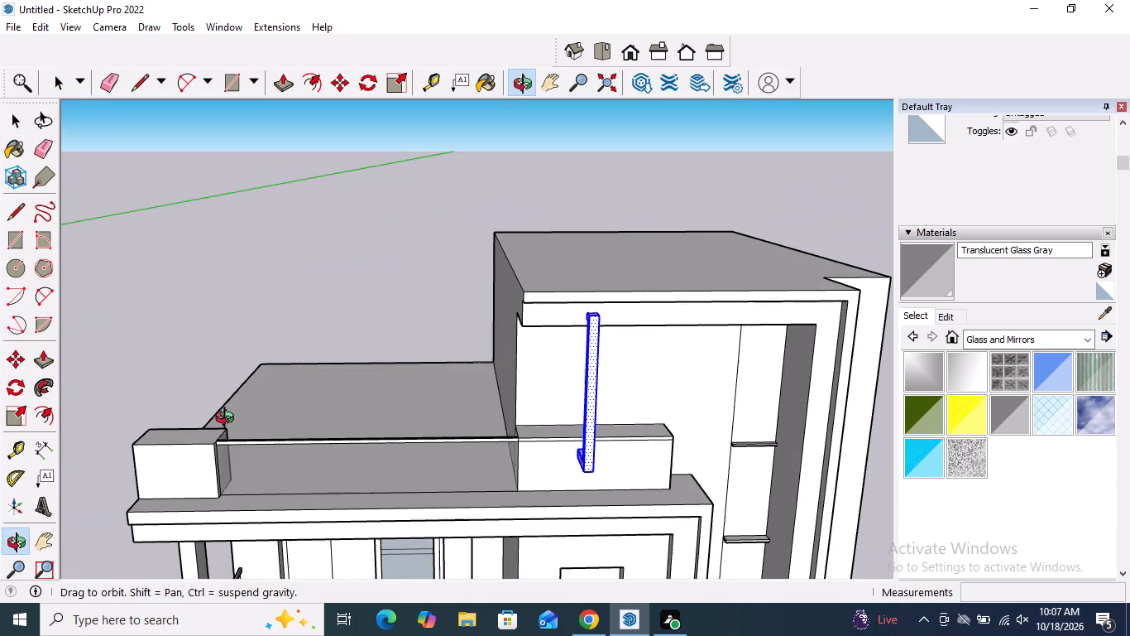
pyautogui.moveTo(228, 420); pyautogui.dragTo(231, 420, button='middle')
pyautogui.scroll(-2, 682, 482)
pyautogui.moveTo(679, 480); pyautogui.dragTo(438, 451, button='middle')
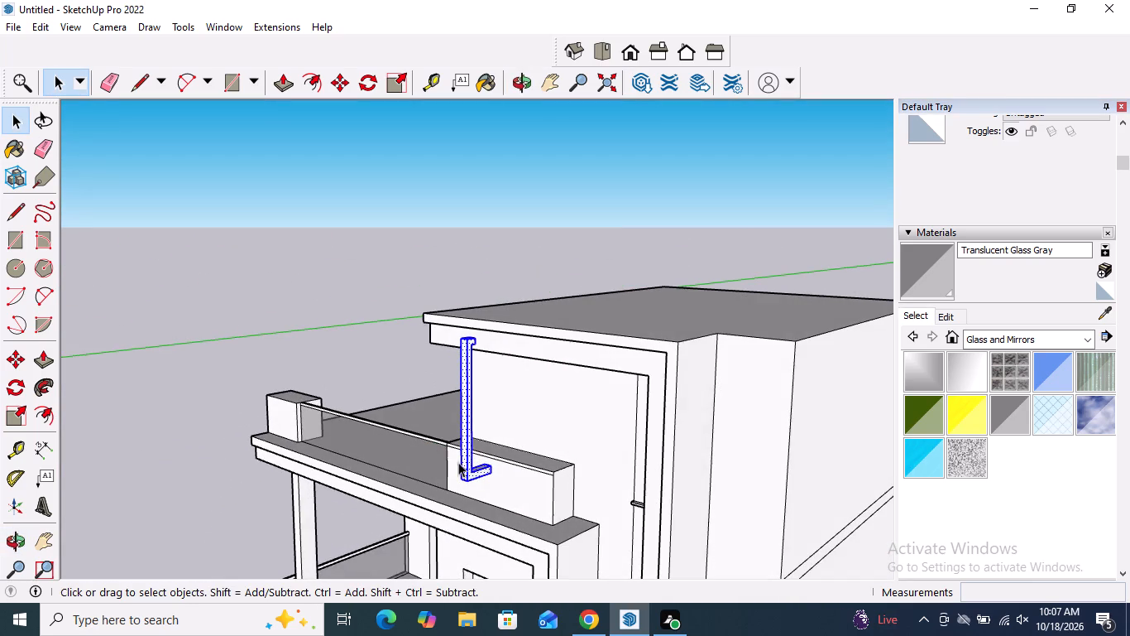
pyautogui.scroll(5, 483, 496)
pyautogui.press('m')
pyautogui.scroll(4, 491, 472)
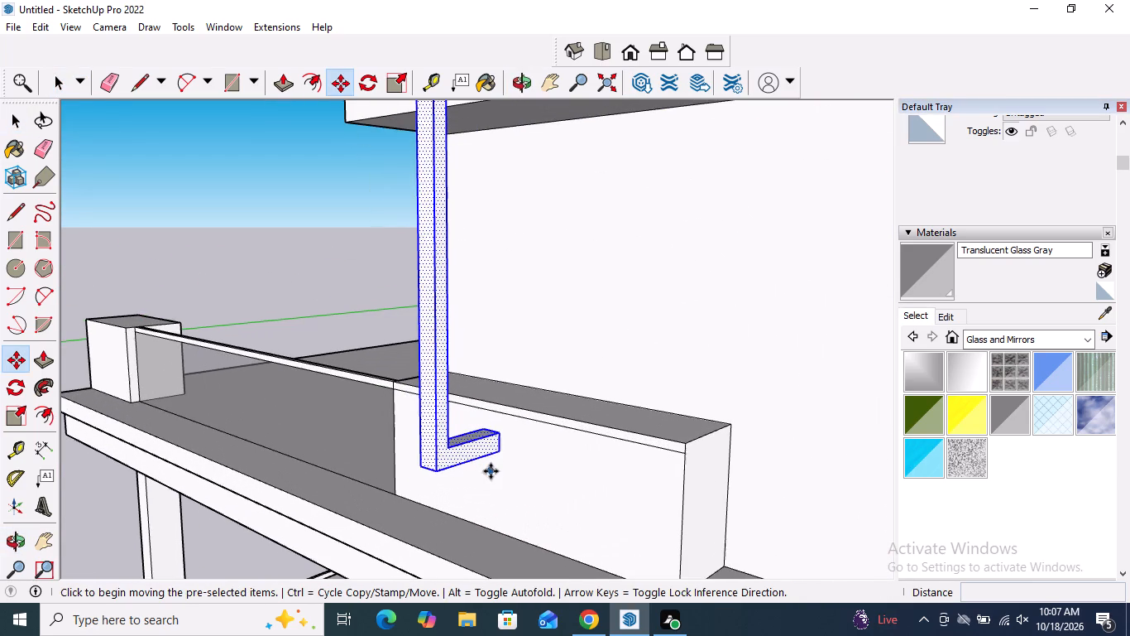
pyautogui.click(499, 452)
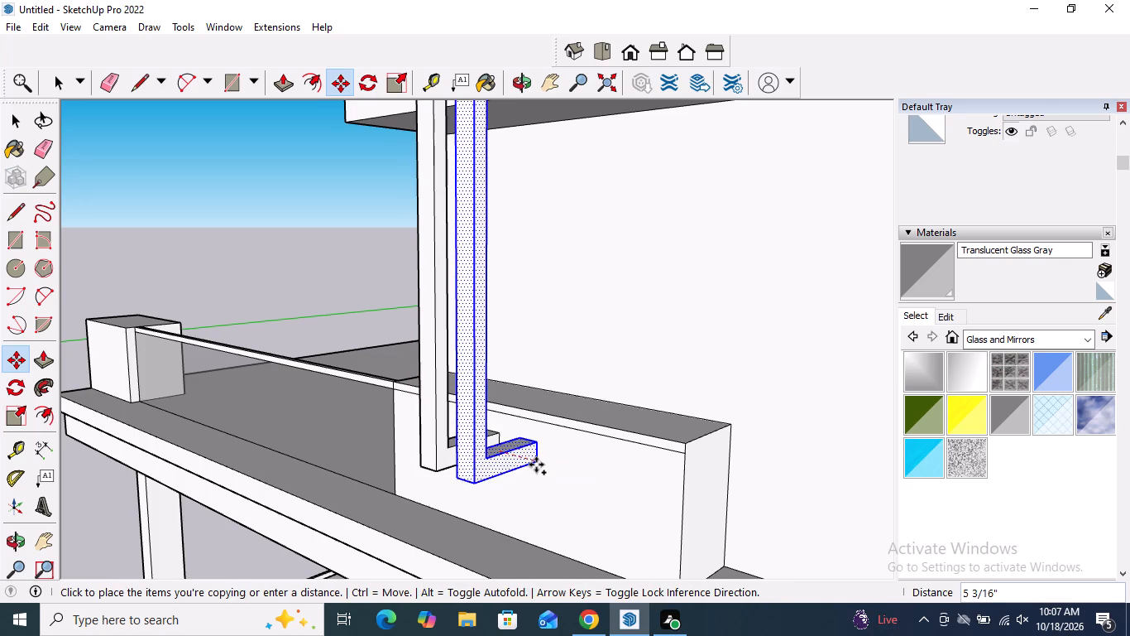
pyautogui.moveTo(537, 465); pyautogui.dragTo(644, 465, button='middle')
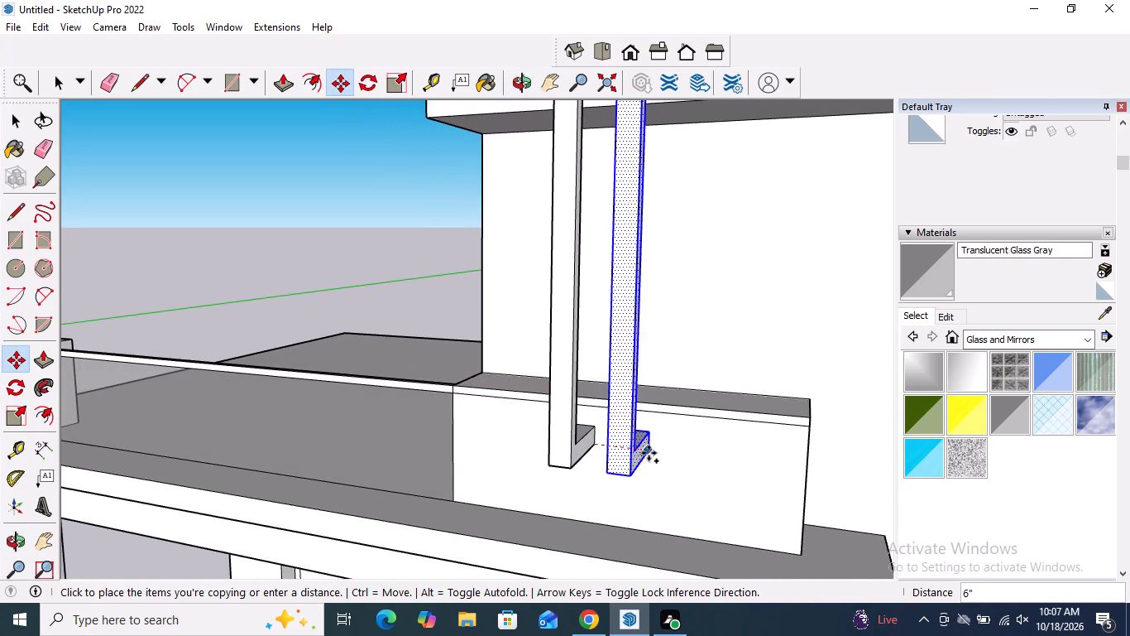
pyautogui.click(649, 451)
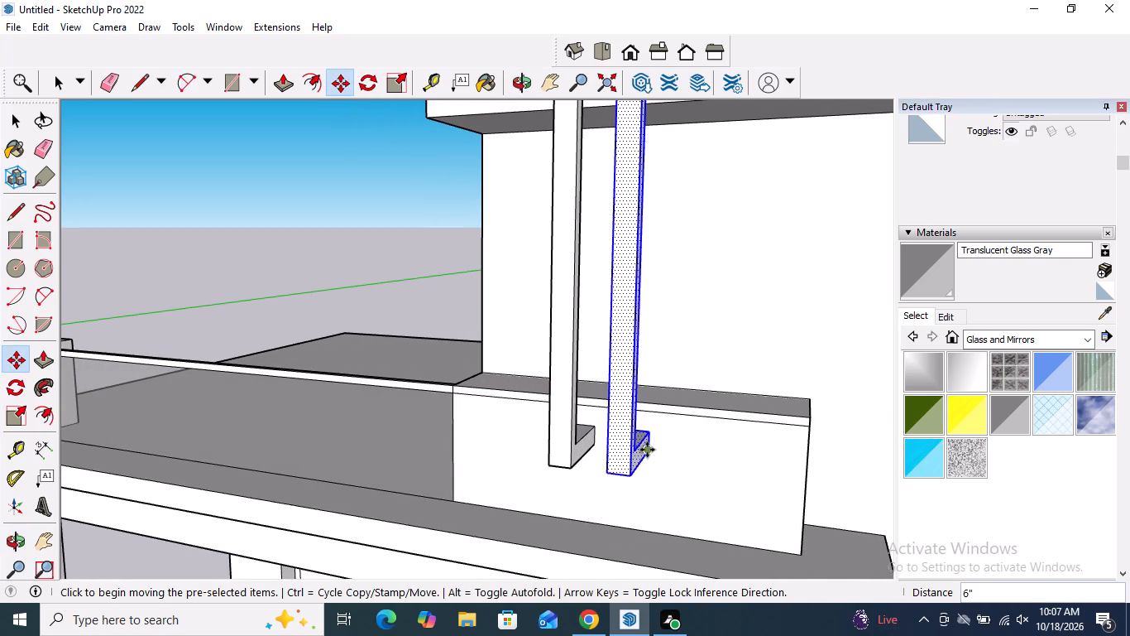
# Copy the selected bracket post another 6" along the parapet block, away from the glass railing, and clear the selection.
pyautogui.click(646, 450)
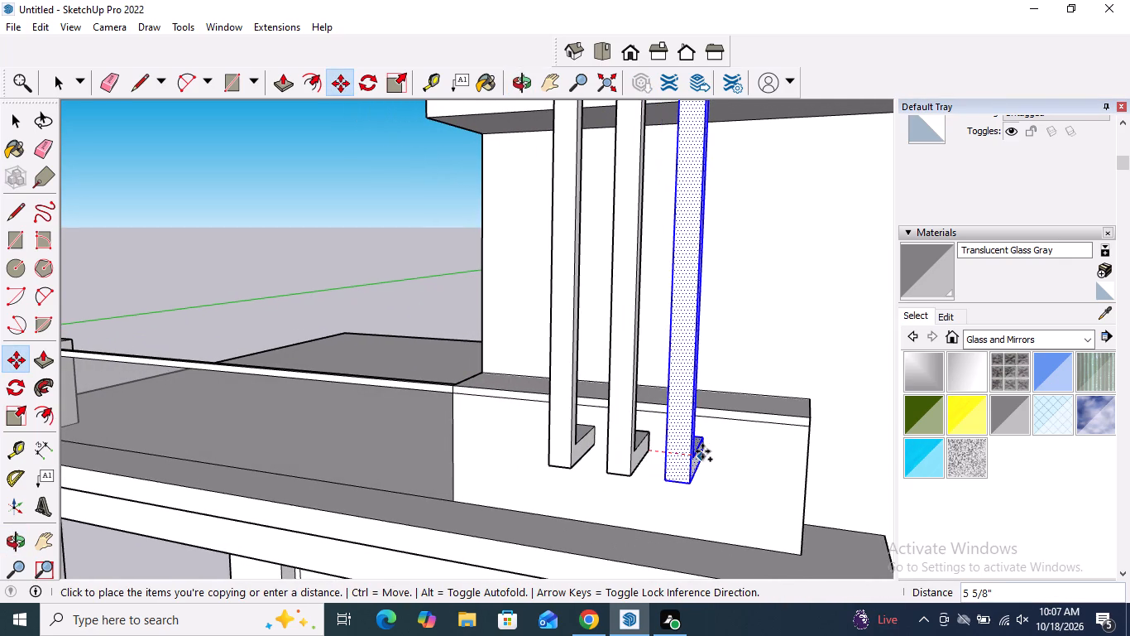
pyautogui.moveTo(704, 450); pyautogui.dragTo(763, 433, button='middle')
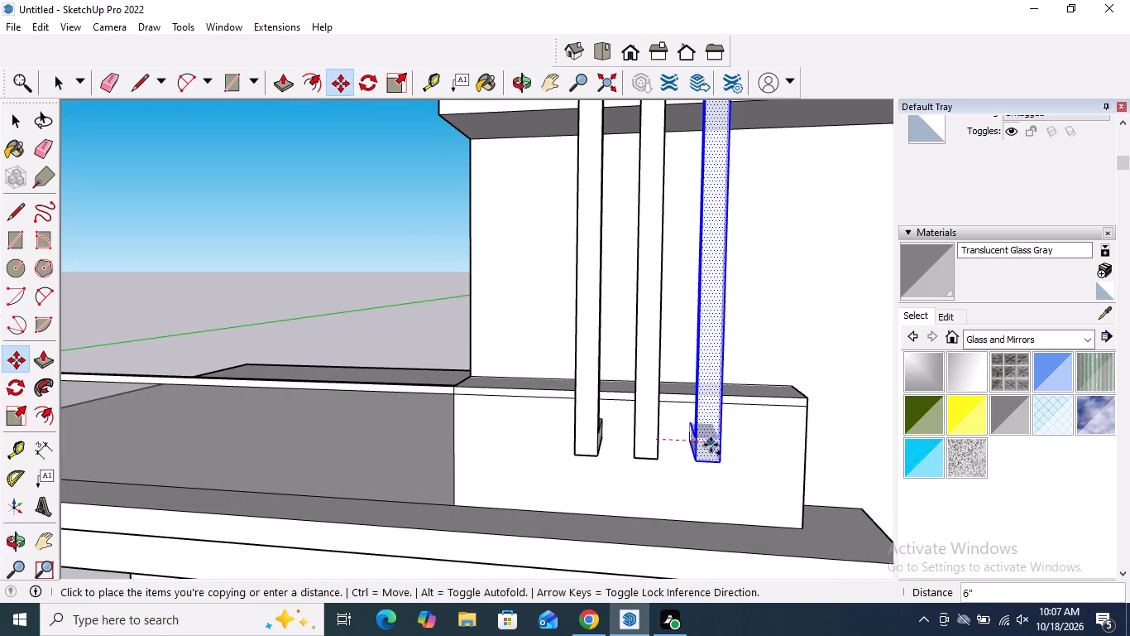
pyautogui.click(710, 445)
pyautogui.press('space')
pyautogui.scroll(-11, 574, 449)
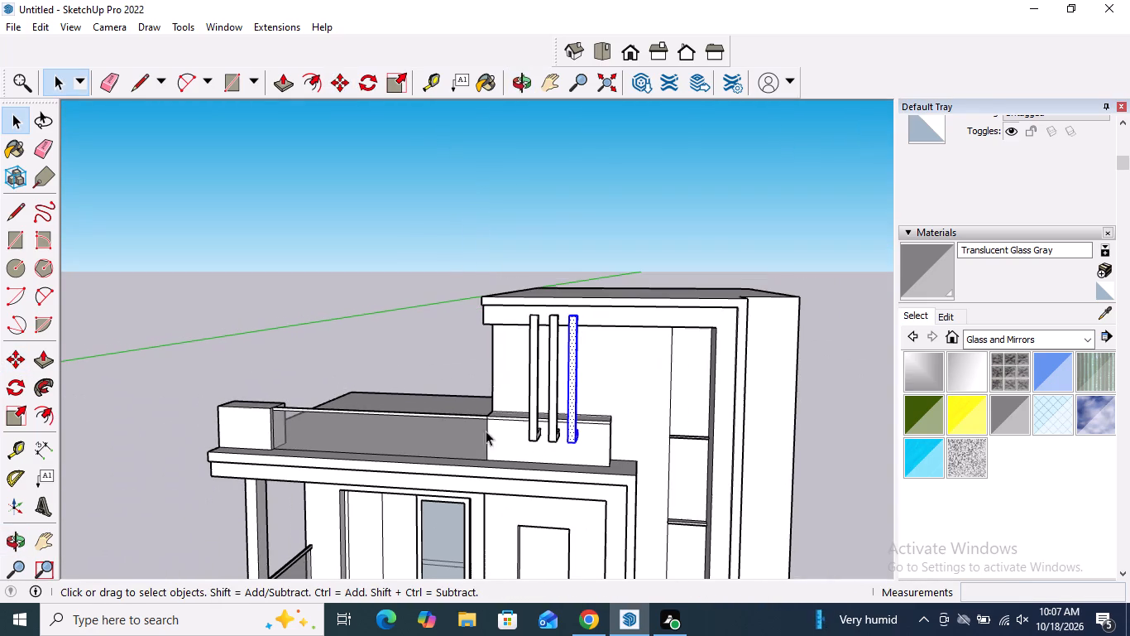
pyautogui.click(836, 409)
# Examine the row of bracket posts and the whole house from the front and both sides.
pyautogui.scroll(-5, 578, 402)
pyautogui.moveTo(601, 407); pyautogui.dragTo(747, 384, button='middle')
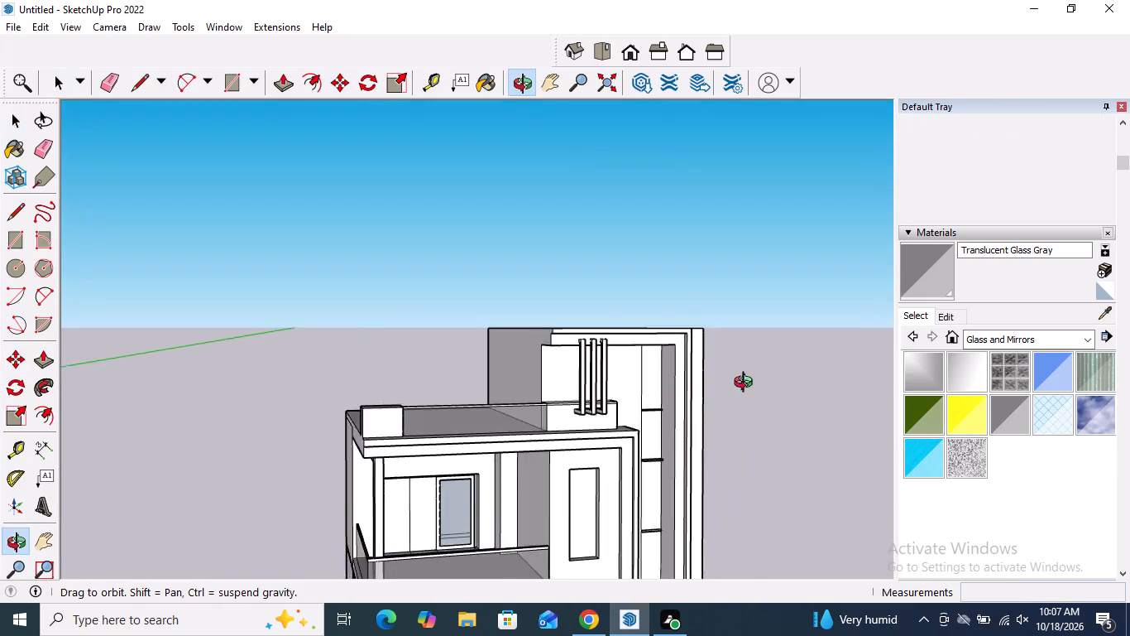
pyautogui.moveTo(747, 384); pyautogui.dragTo(505, 407, button='middle')
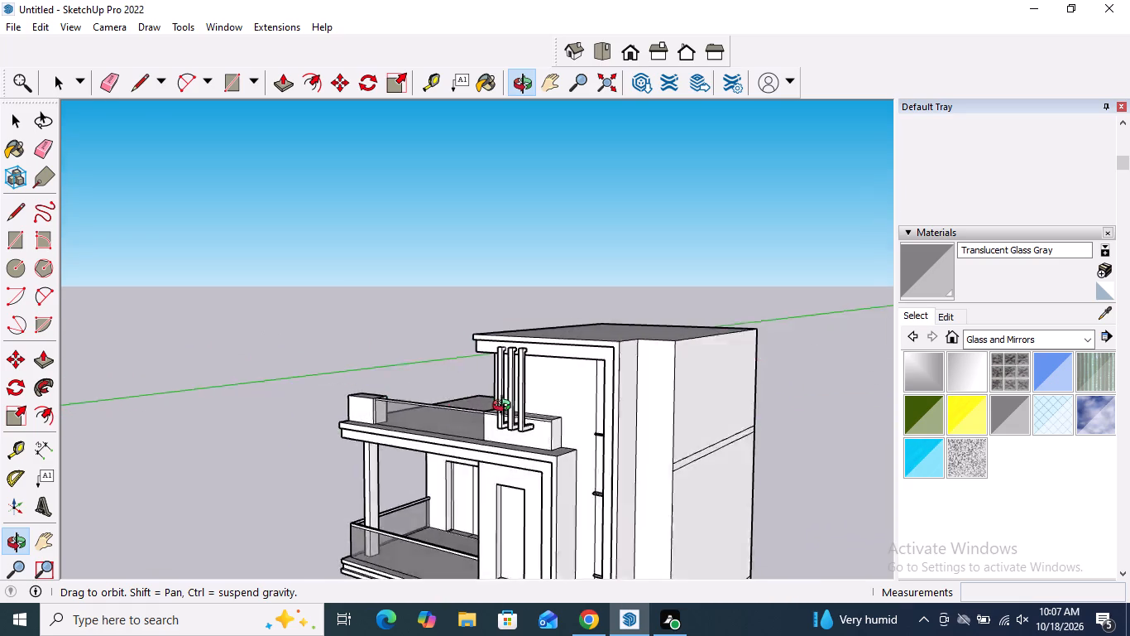
pyautogui.moveTo(505, 407); pyautogui.dragTo(774, 435, button='middle')
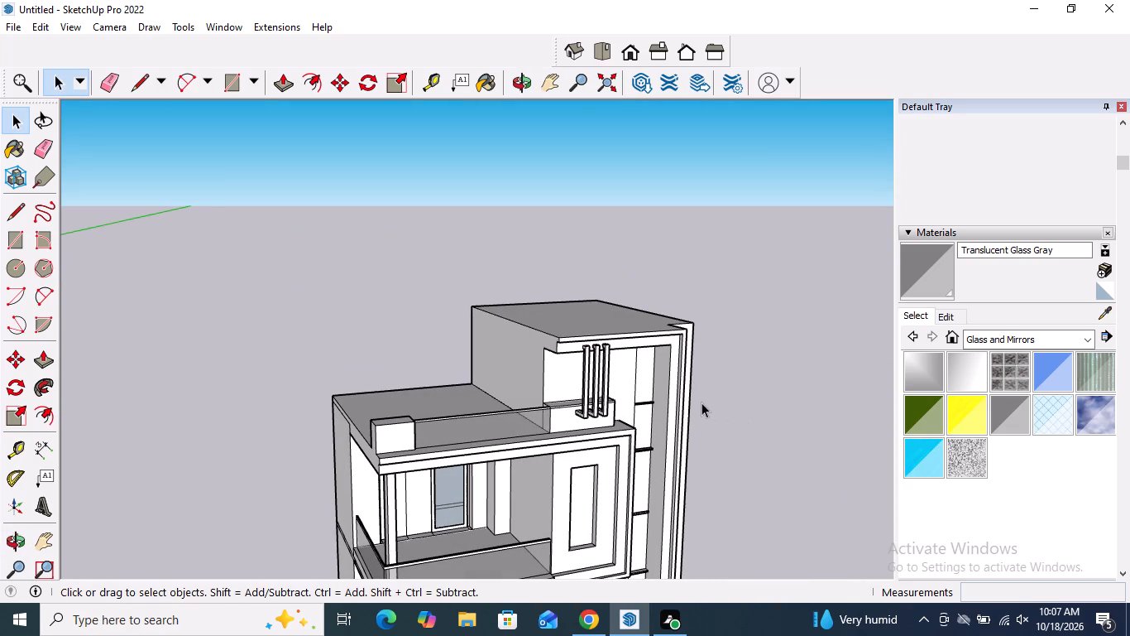
pyautogui.scroll(-4, 531, 374)
pyautogui.moveTo(644, 423); pyautogui.dragTo(604, 379, button='middle')
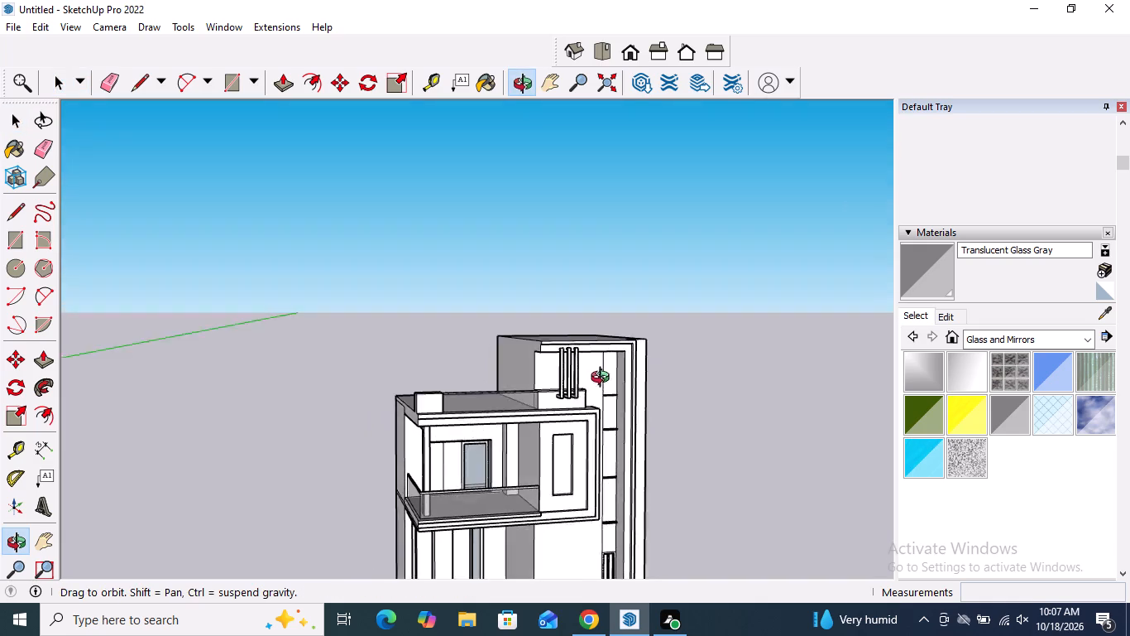
pyautogui.moveTo(604, 379); pyautogui.dragTo(424, 321, button='middle')
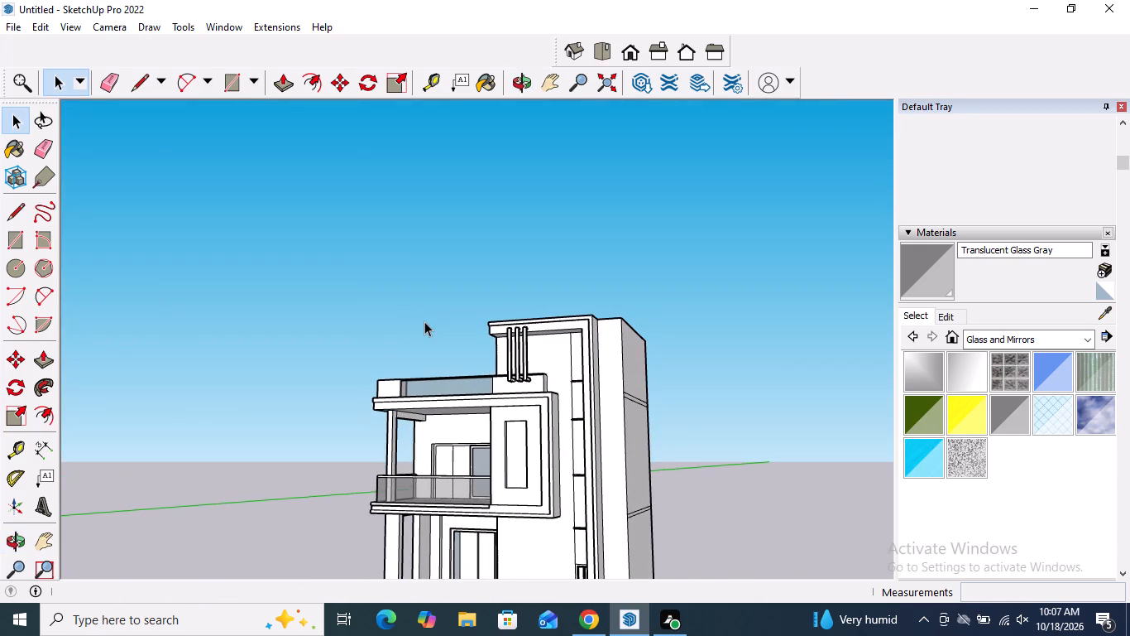
pyautogui.scroll(-5, 467, 412)
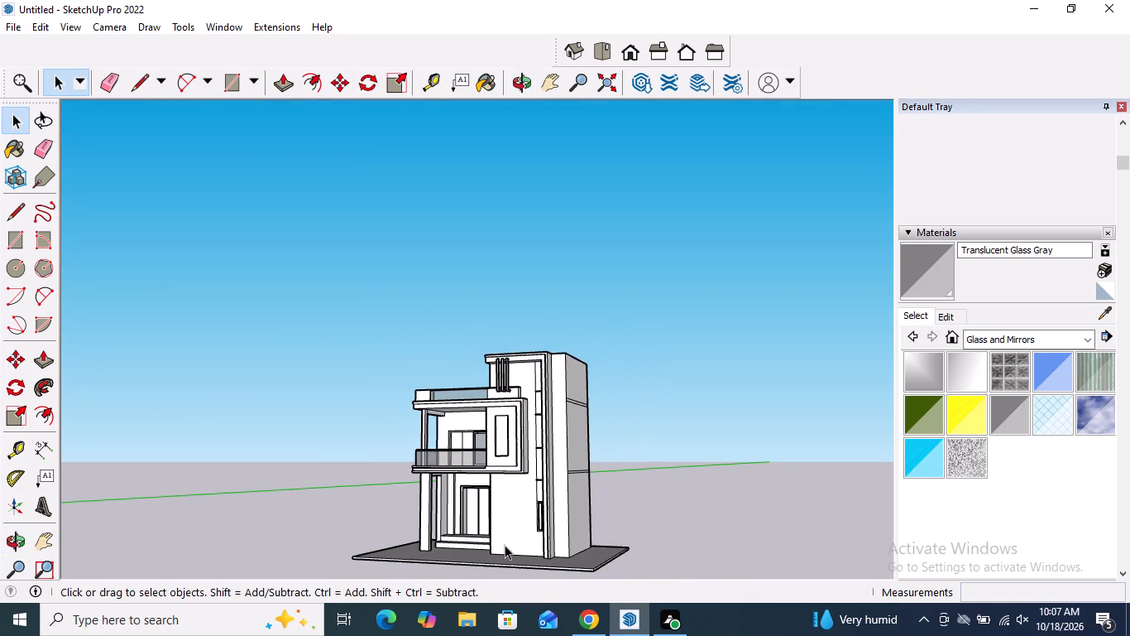
pyautogui.scroll(-1, 540, 597)
pyautogui.moveTo(516, 541); pyautogui.dragTo(642, 557, button='middle')
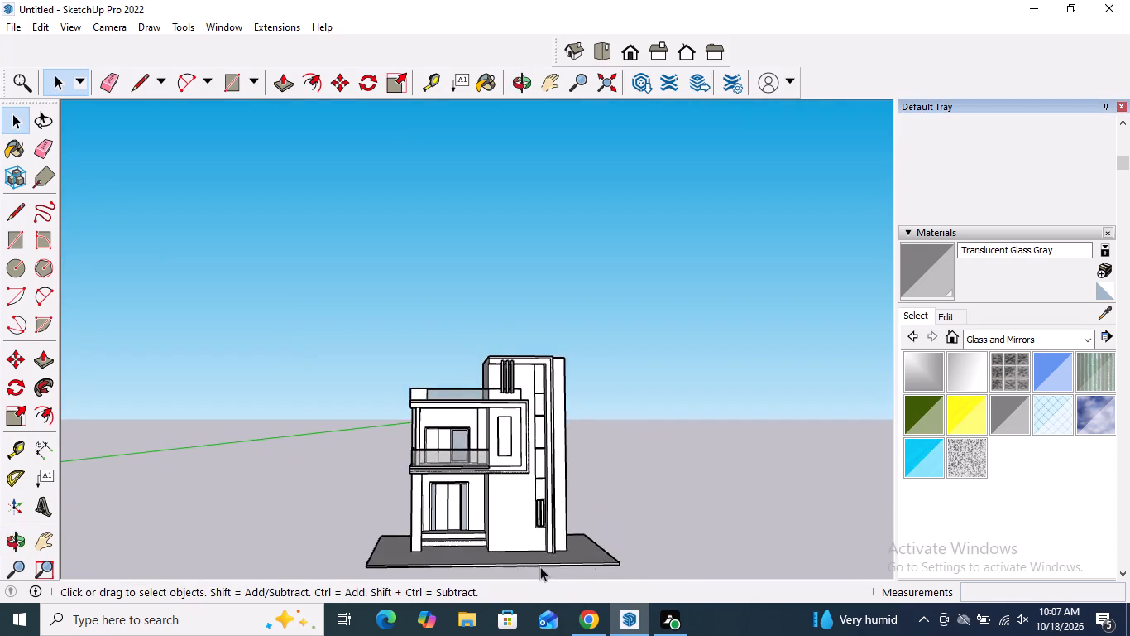
# Draw a horizontal line about 5' 9 5/8" long across the base of the ground-floor front wall, from the tall frame to the wall's opposite edge.
pyautogui.scroll(8, 535, 554)
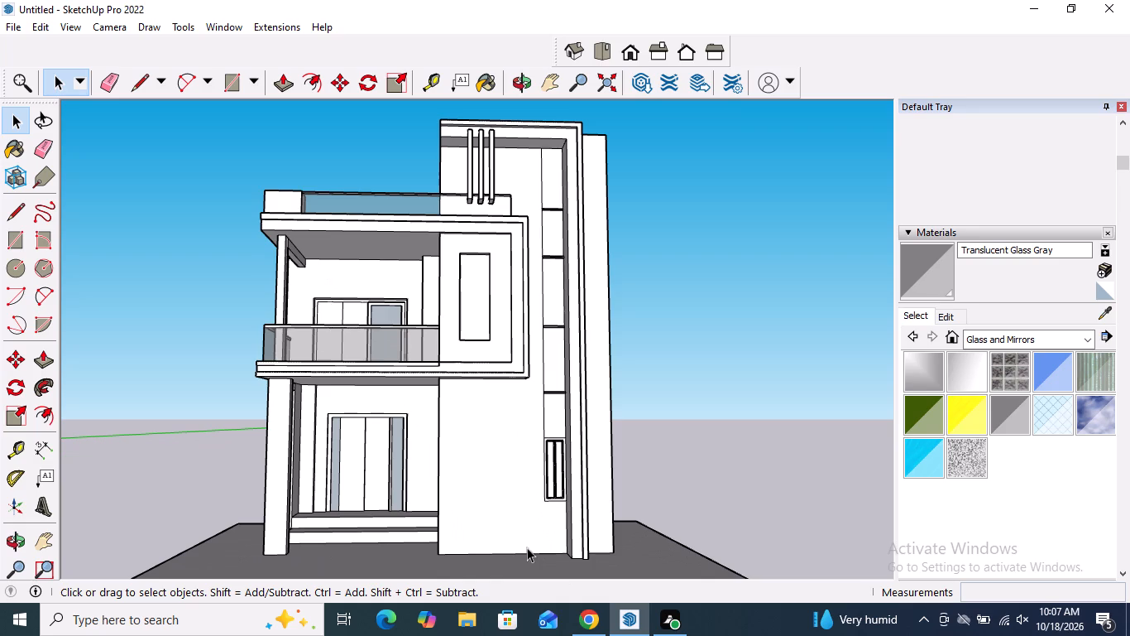
pyautogui.scroll(1, 476, 554)
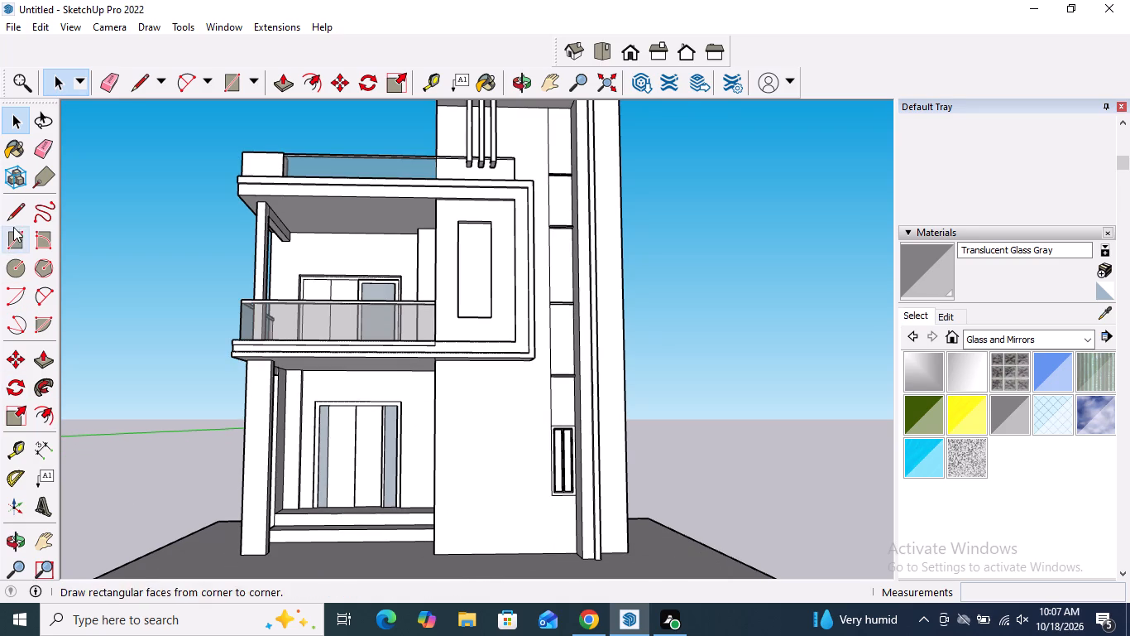
pyautogui.click(15, 219)
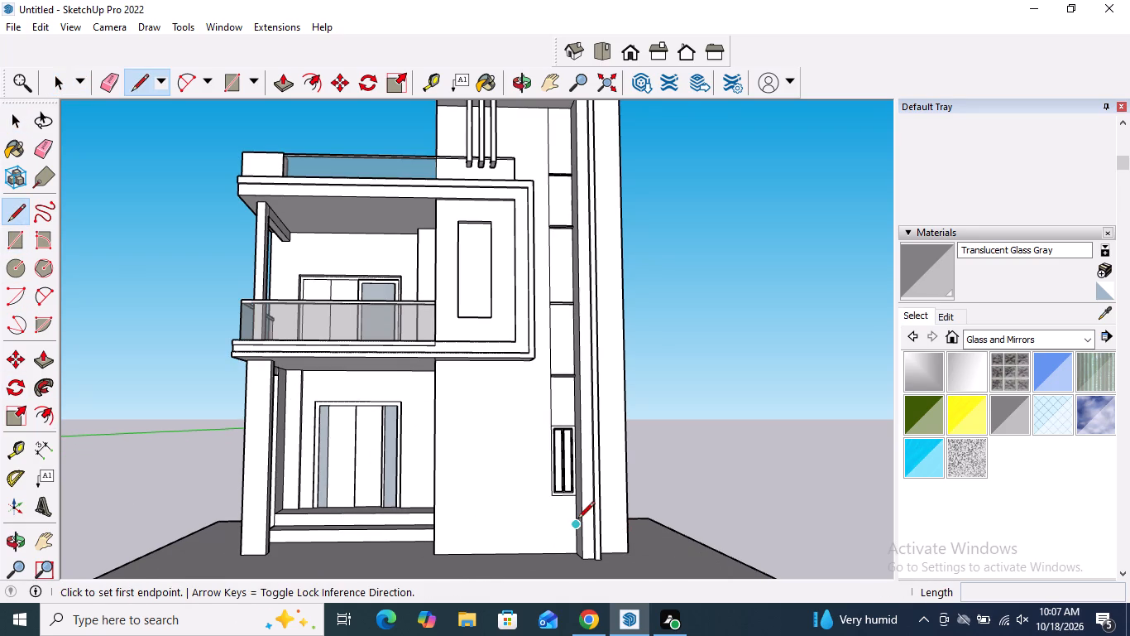
pyautogui.moveTo(574, 520); pyautogui.dragTo(527, 522)
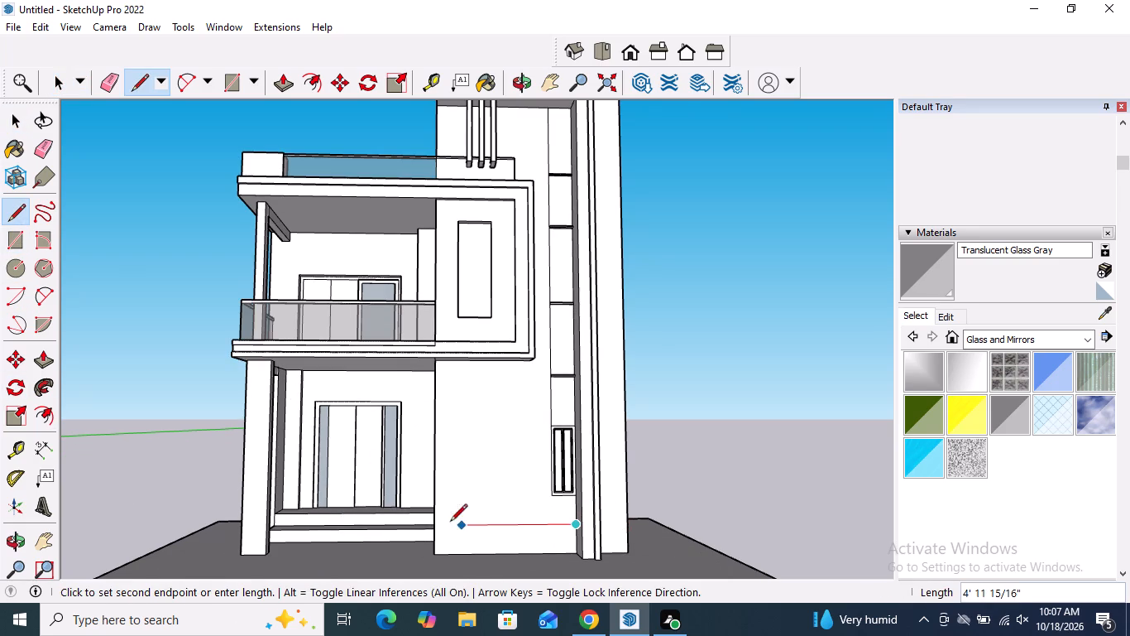
pyautogui.click(437, 521)
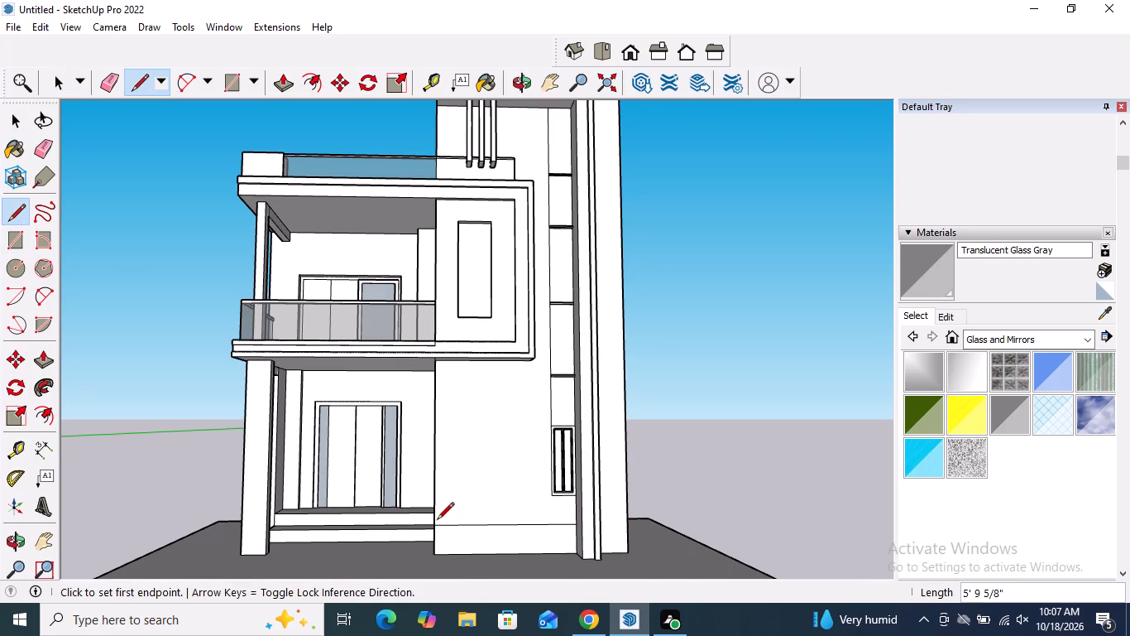
pyautogui.press('space')
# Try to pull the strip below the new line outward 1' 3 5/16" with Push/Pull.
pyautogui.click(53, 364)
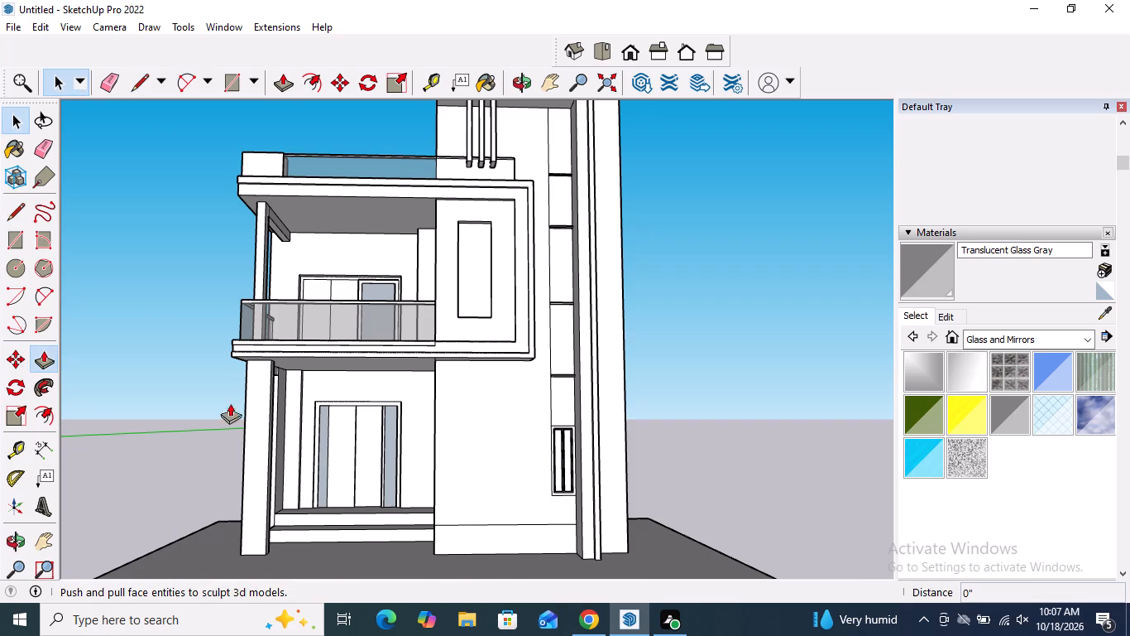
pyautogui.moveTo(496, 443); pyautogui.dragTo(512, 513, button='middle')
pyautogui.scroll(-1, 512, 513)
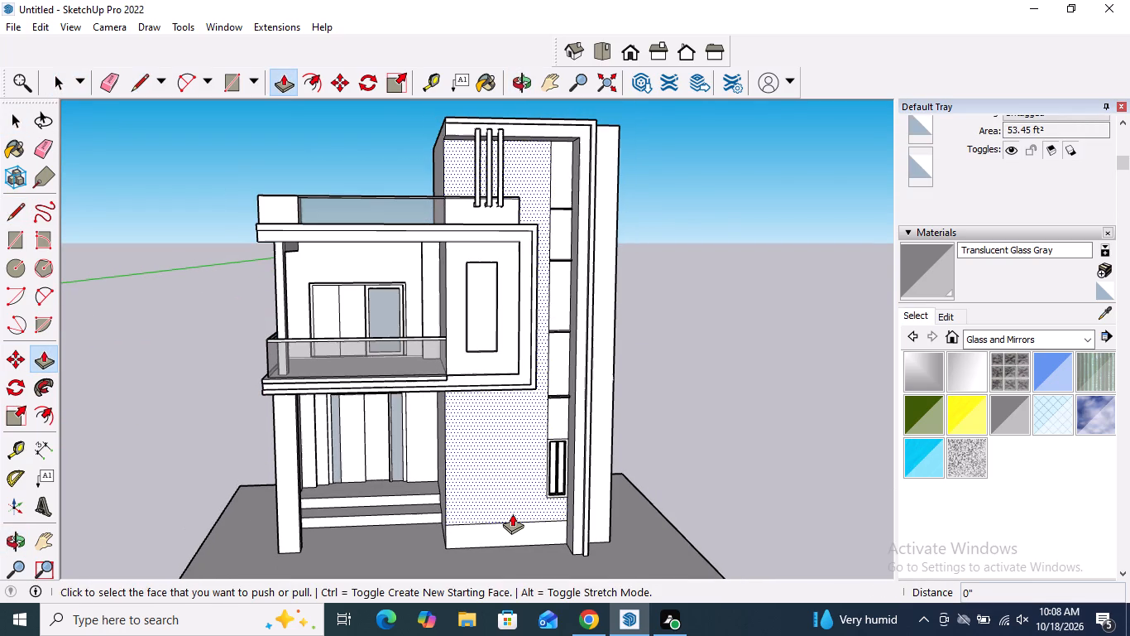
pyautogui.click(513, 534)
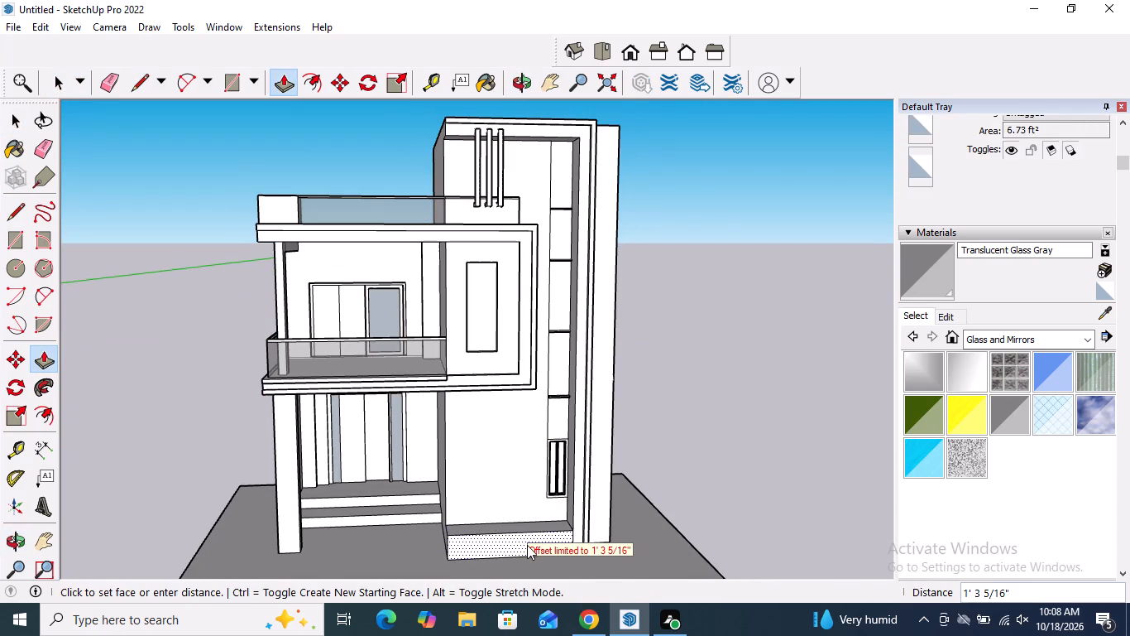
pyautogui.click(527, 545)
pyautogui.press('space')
# Pull the strip at the base of the front wall outward 1' 3 5/16" to form a plinth beside the tall frame.
pyautogui.scroll(-5, 475, 507)
pyautogui.scroll(2, 501, 523)
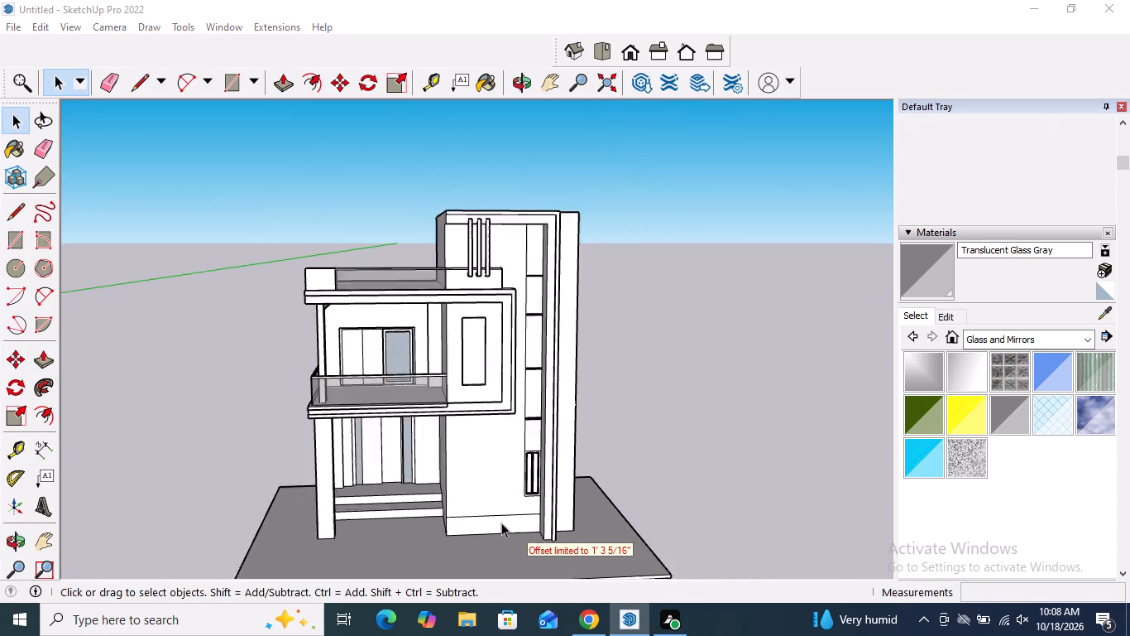
pyautogui.scroll(3, 501, 523)
pyautogui.click(49, 361)
pyautogui.scroll(-4, 429, 417)
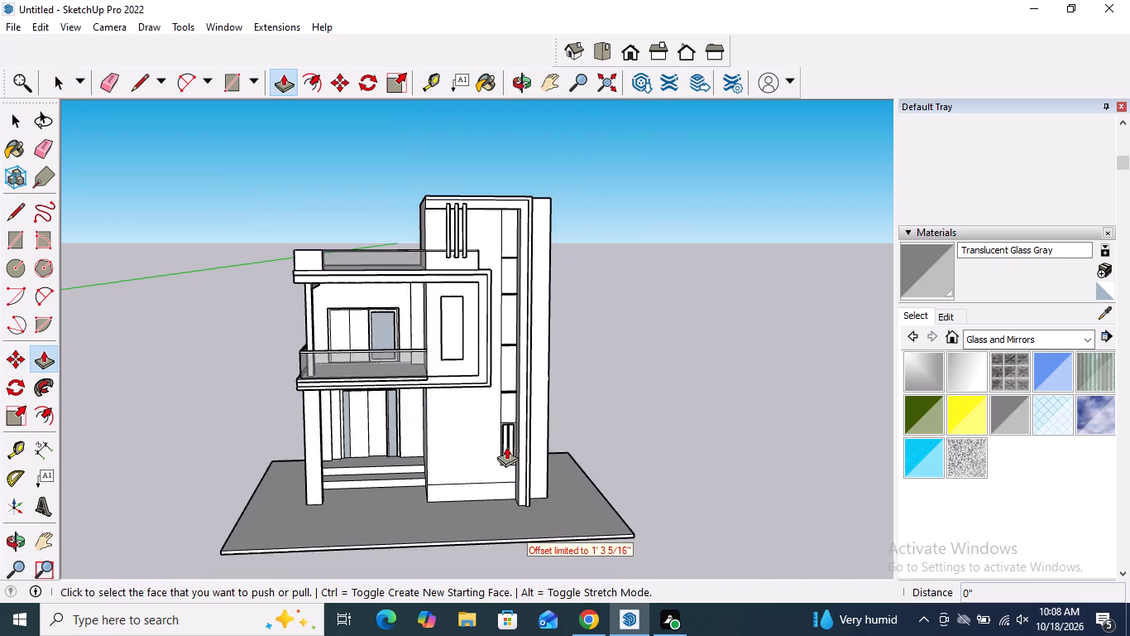
pyautogui.moveTo(517, 470); pyautogui.dragTo(633, 546, button='middle')
pyautogui.scroll(8, 503, 472)
pyautogui.click(499, 475)
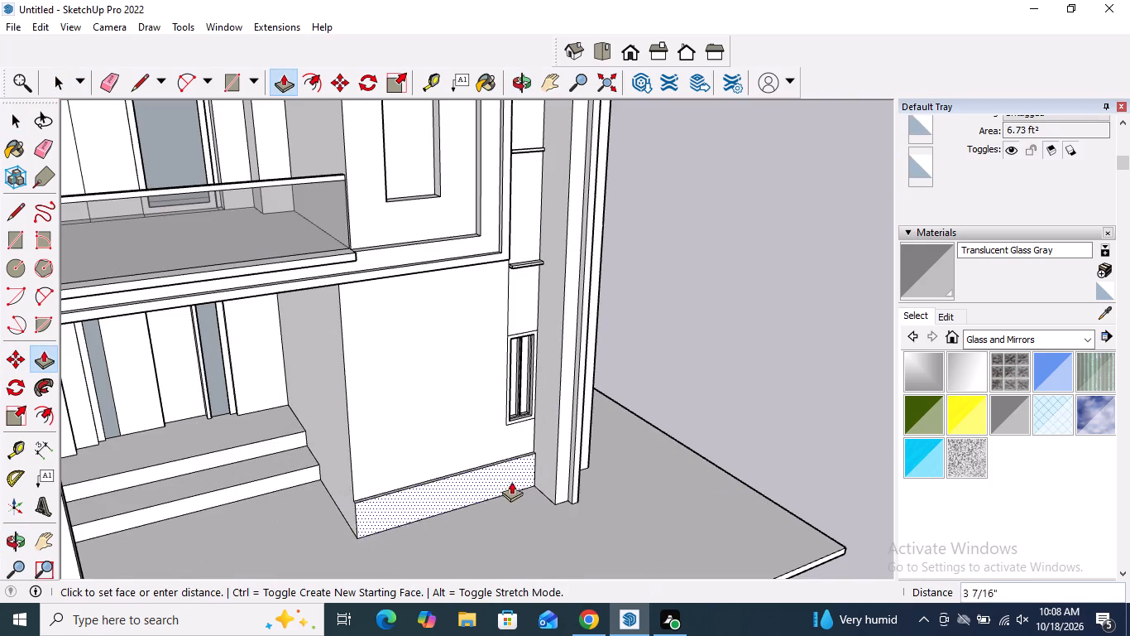
pyautogui.click(564, 439)
pyautogui.press('space')
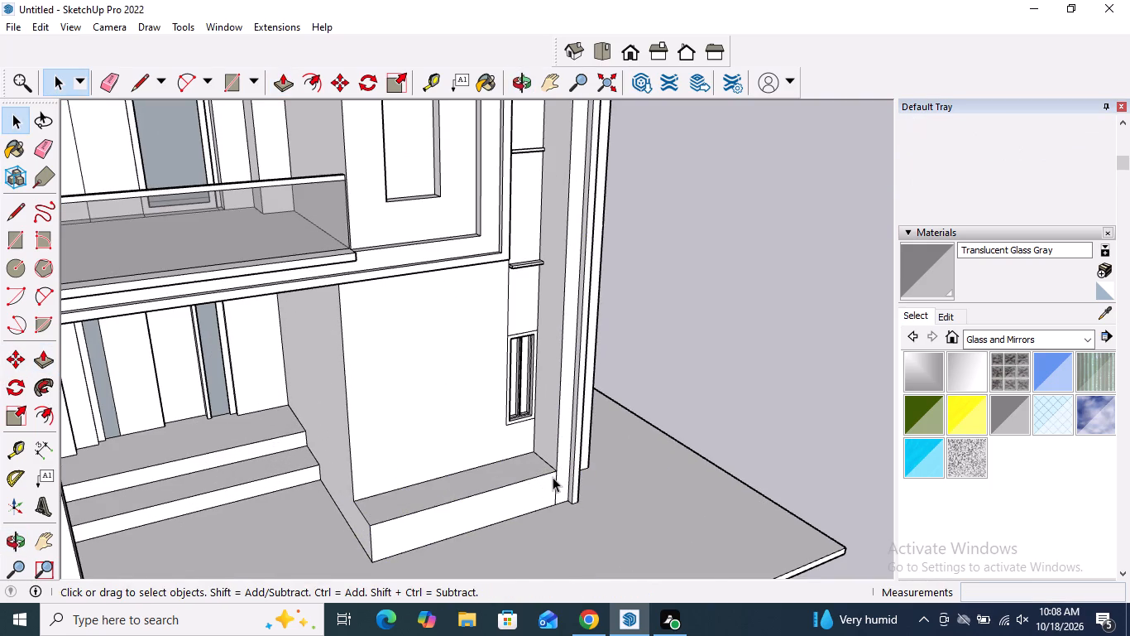
# Copy the edge where the plinth top meets the front wall about 17' 7 7/8" upward to the wall's top, under the roof overhang.
pyautogui.scroll(-4, 512, 490)
pyautogui.moveTo(485, 455); pyautogui.dragTo(466, 407, button='middle')
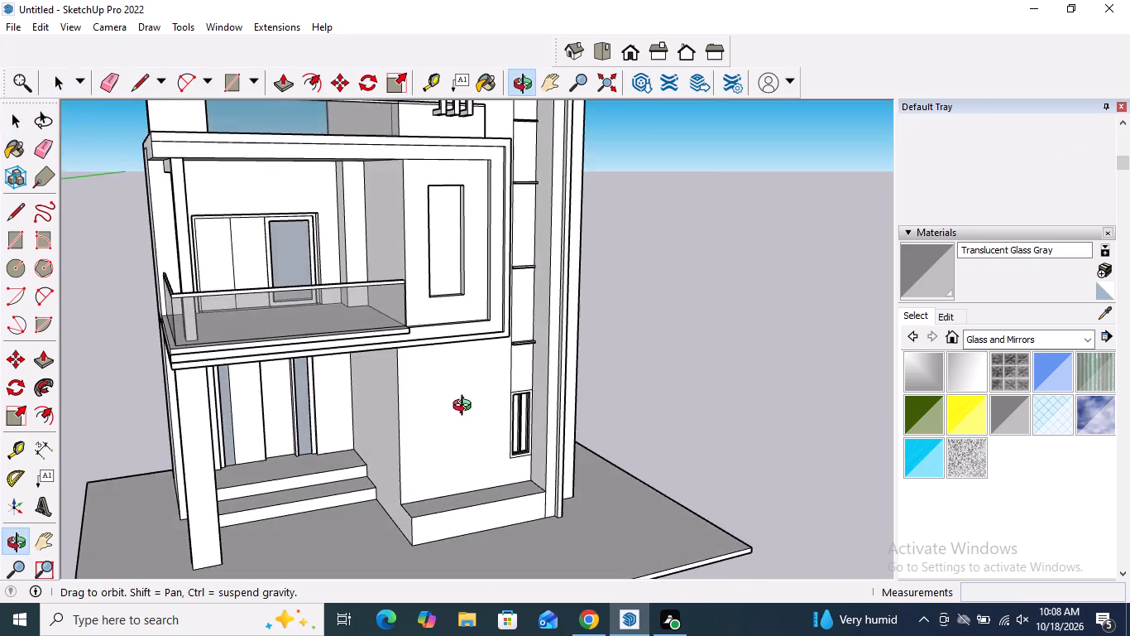
pyautogui.moveTo(466, 407); pyautogui.dragTo(431, 439, button='middle')
pyautogui.scroll(-5, 431, 439)
pyautogui.moveTo(422, 421); pyautogui.dragTo(409, 355, button='middle')
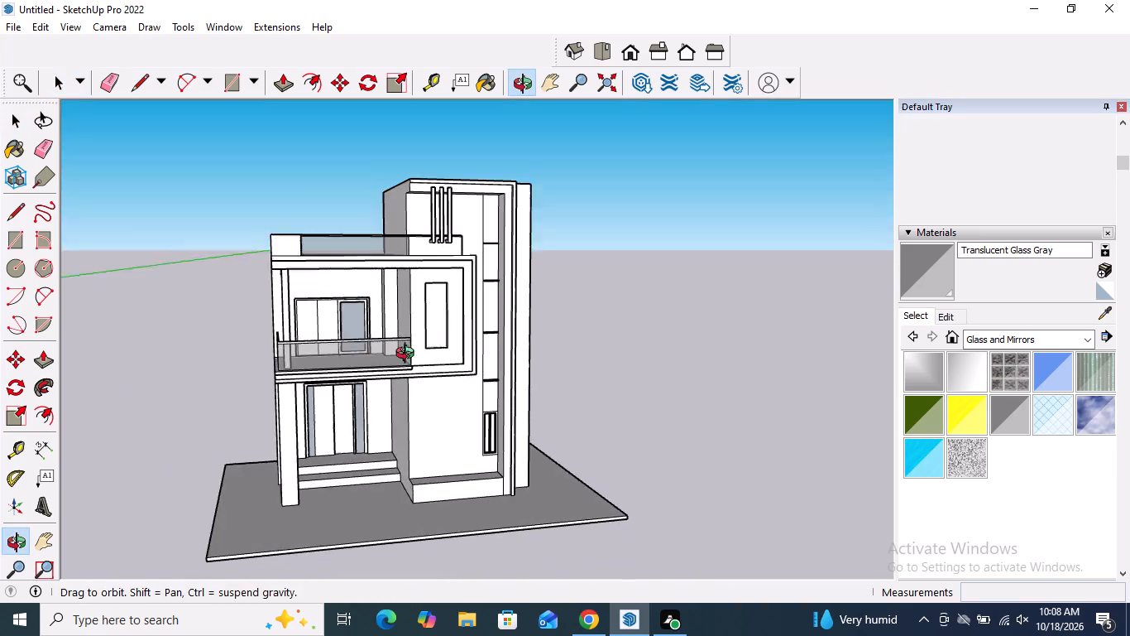
pyautogui.moveTo(409, 355); pyautogui.dragTo(405, 333, button='middle')
pyautogui.scroll(4, 406, 333)
pyautogui.scroll(1, 426, 484)
pyautogui.scroll(4, 447, 565)
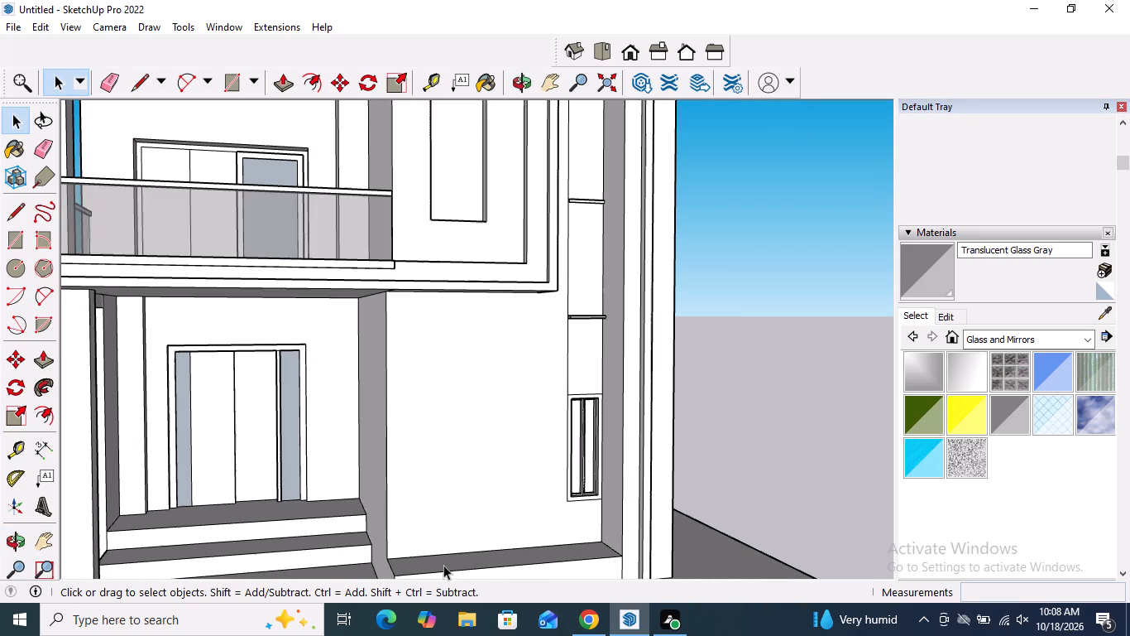
pyautogui.click(424, 557)
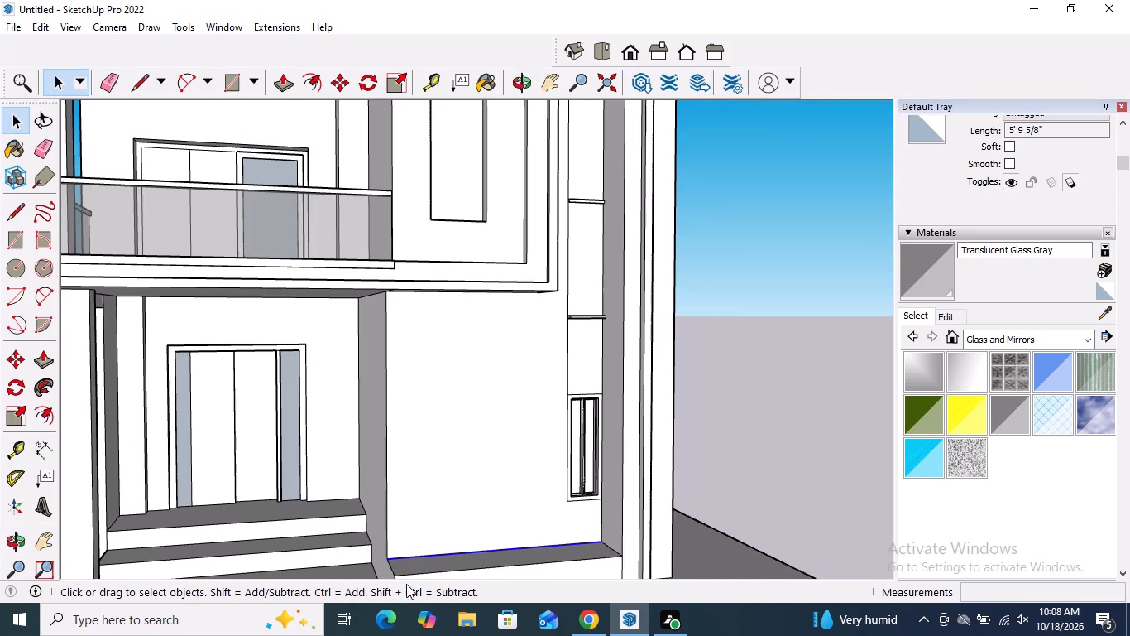
pyautogui.press('m')
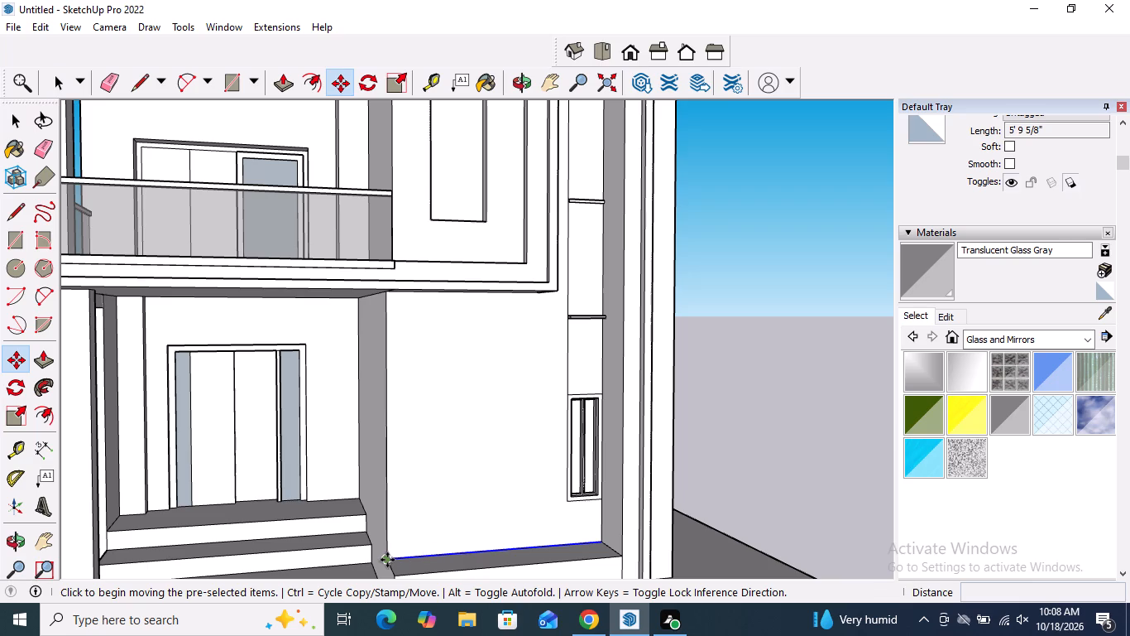
pyautogui.click(387, 560)
pyautogui.scroll(-6, 405, 555)
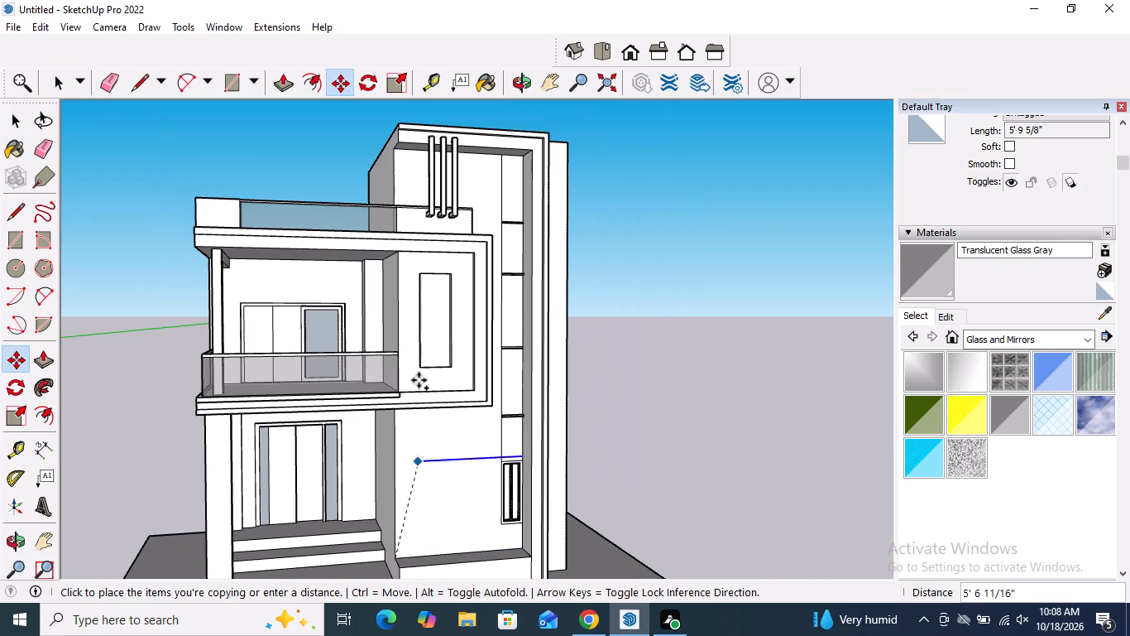
pyautogui.scroll(6, 393, 164)
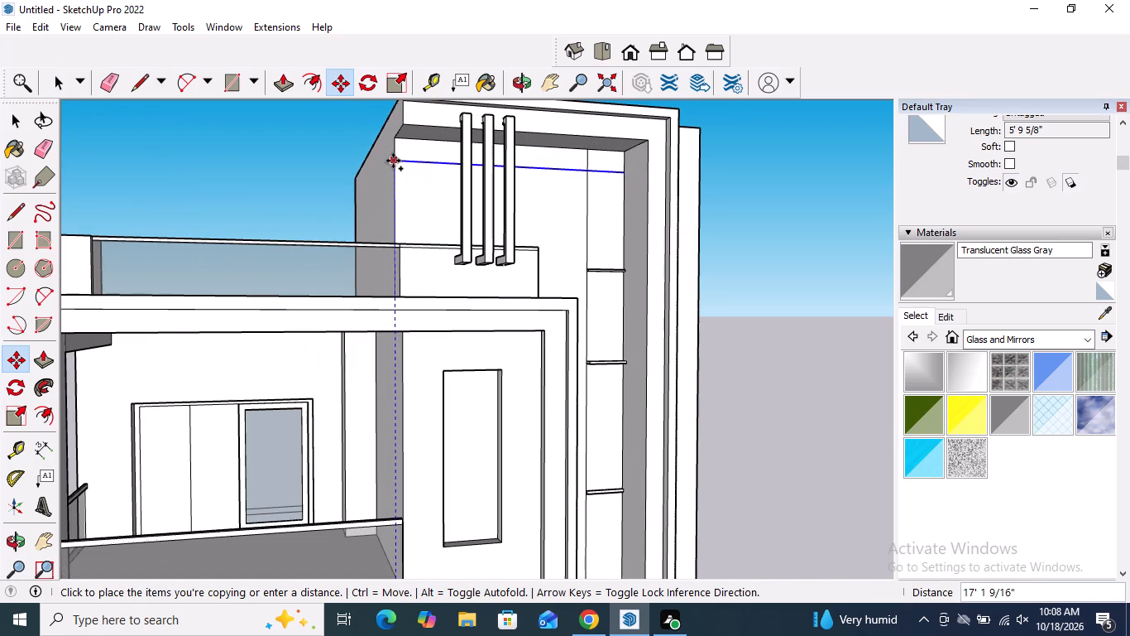
pyautogui.click(397, 140)
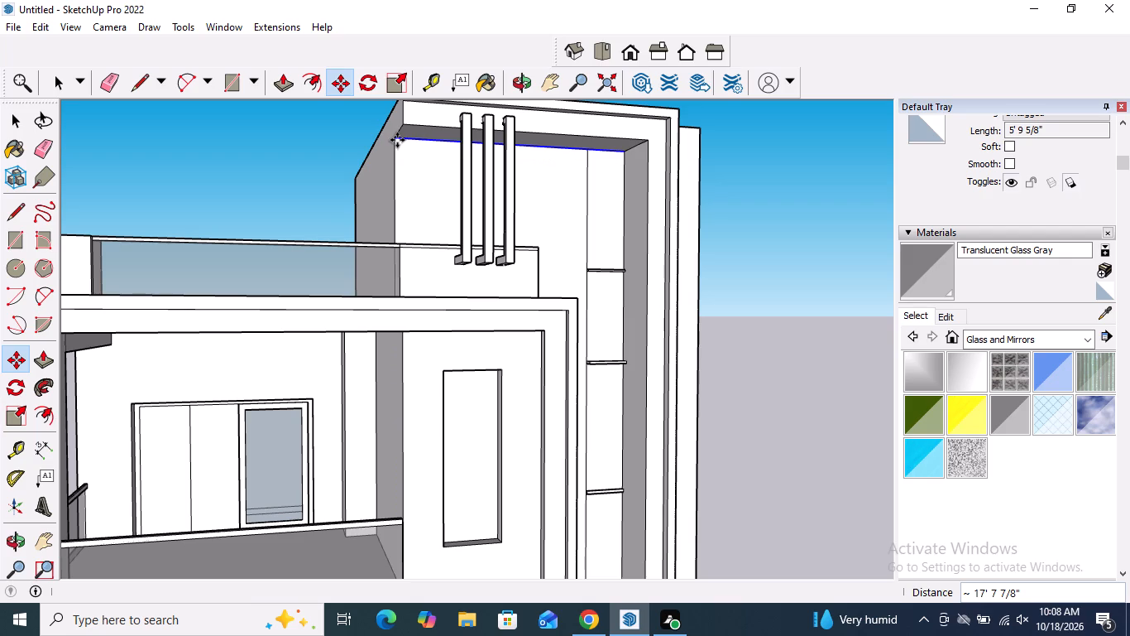
# Divide the copy distance into 30 equal spaces, filling the front wall with evenly spaced horizontal lines.
pyautogui.hotkey('shift', '/')
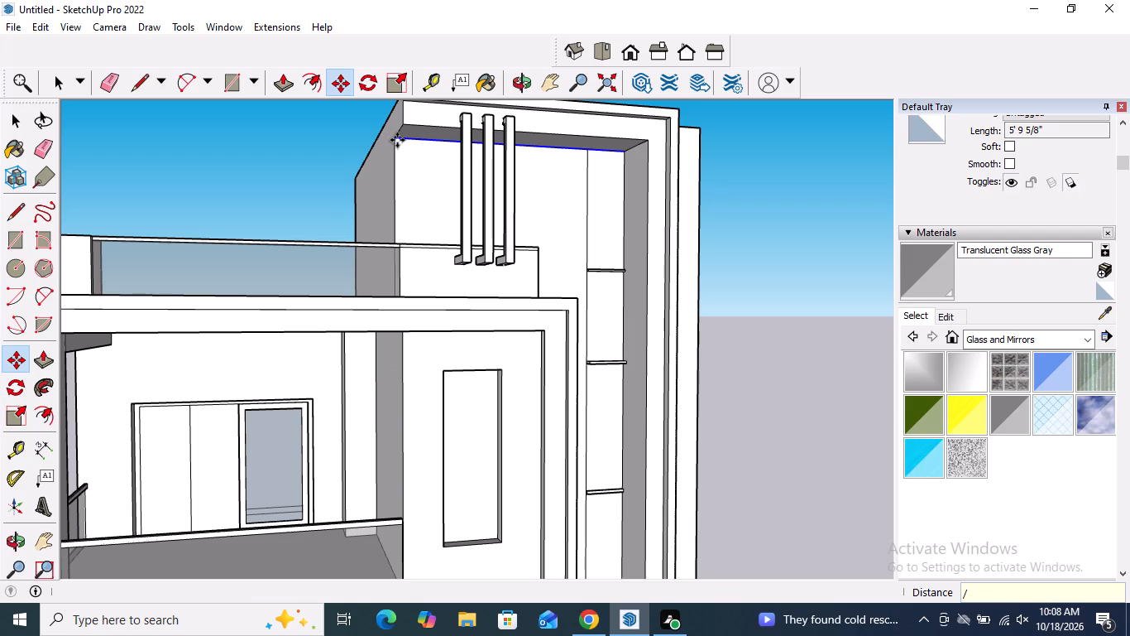
pyautogui.write('30')
pyautogui.press('Return')
pyautogui.press('space')
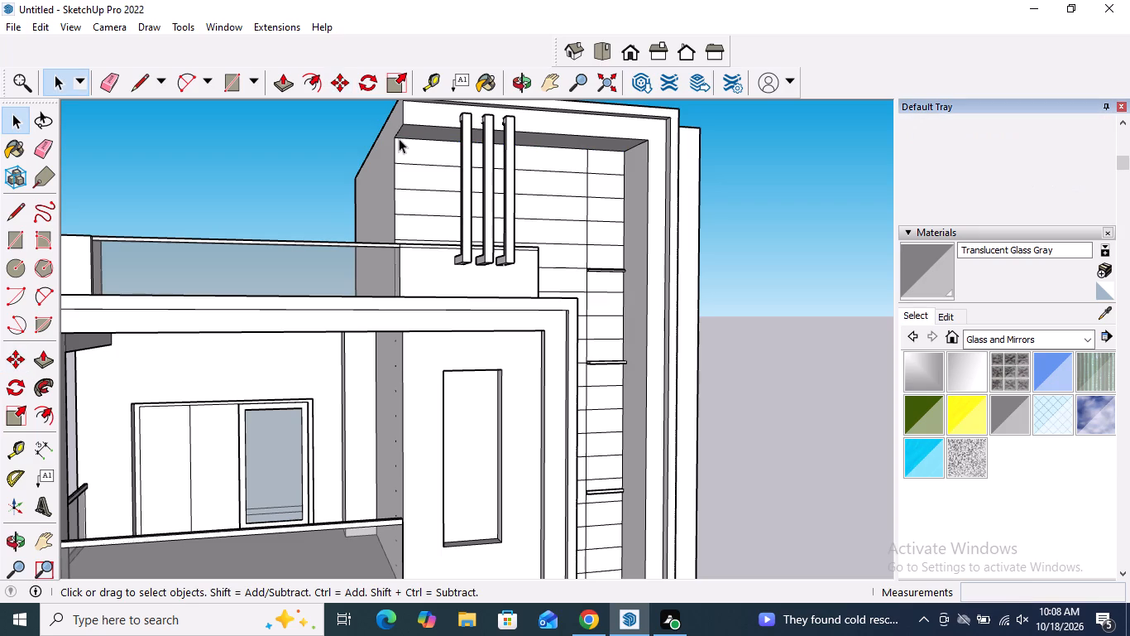
# Erase the horizontal groove lines above the top ledge in the narrow wall strip beside the tall frame.
pyautogui.click(44, 152)
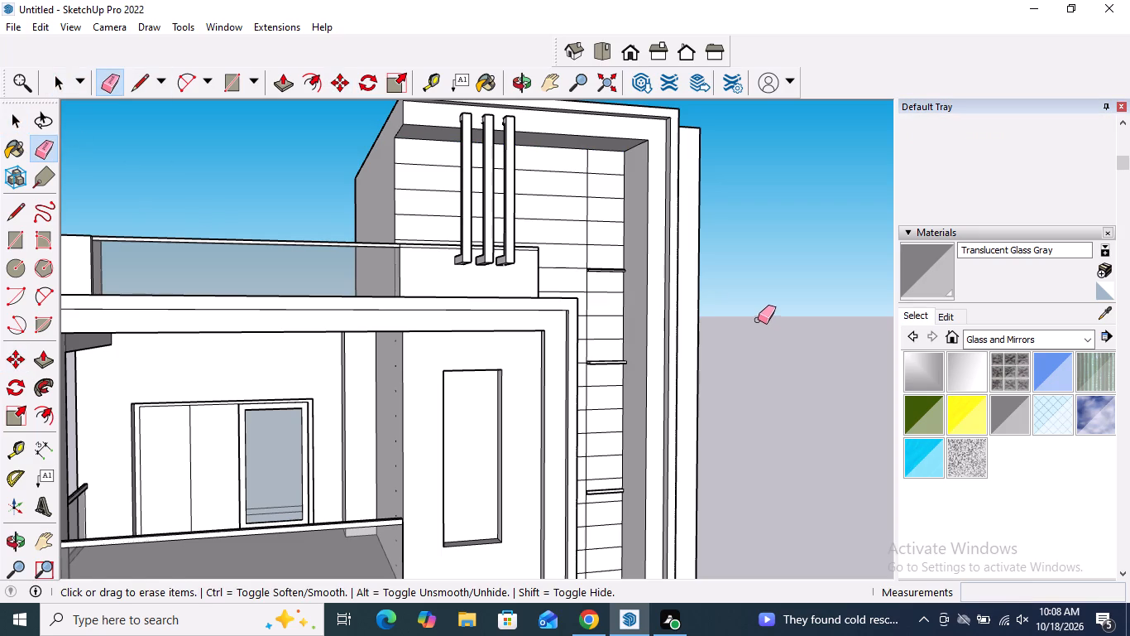
pyautogui.scroll(4, 596, 170)
pyautogui.click(602, 175)
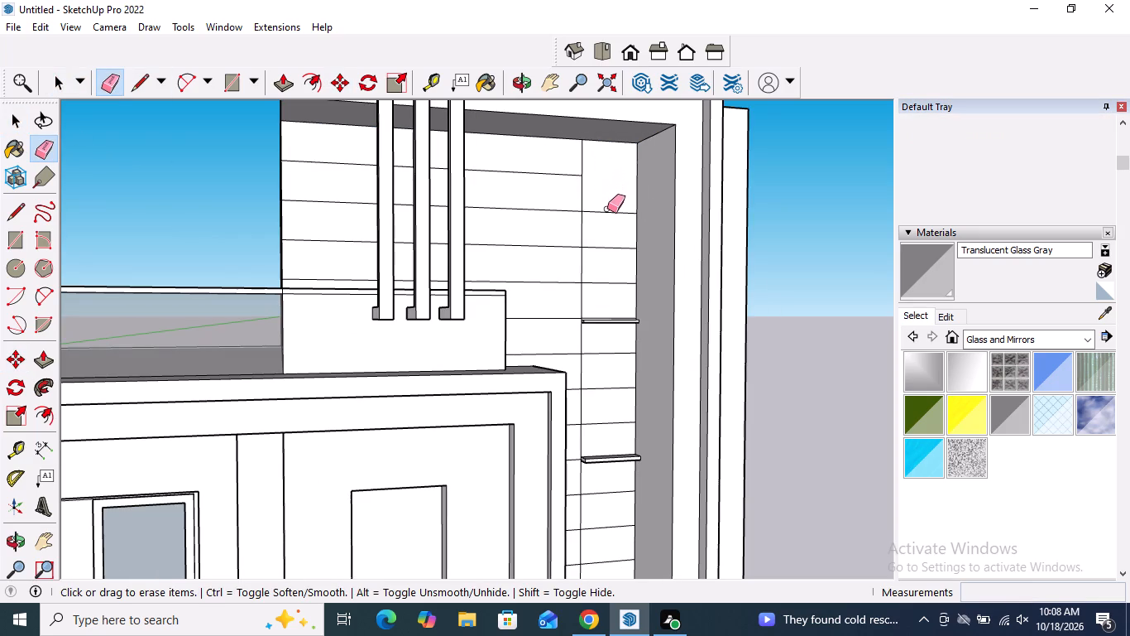
pyautogui.click(607, 210)
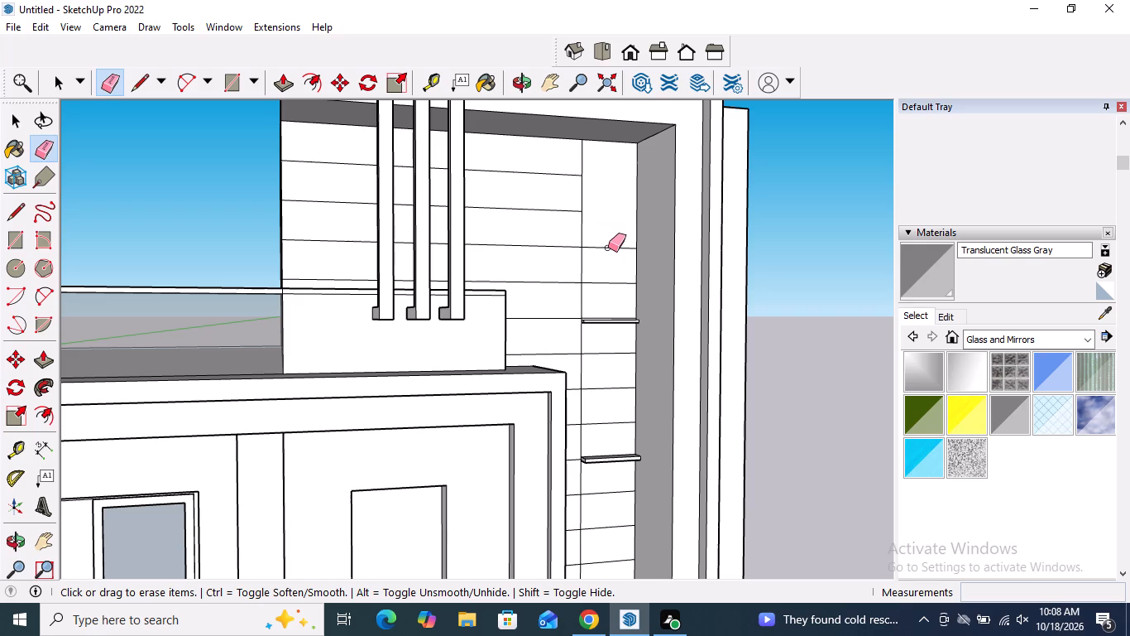
pyautogui.click(608, 247)
pyautogui.click(608, 282)
pyautogui.scroll(15, 601, 308)
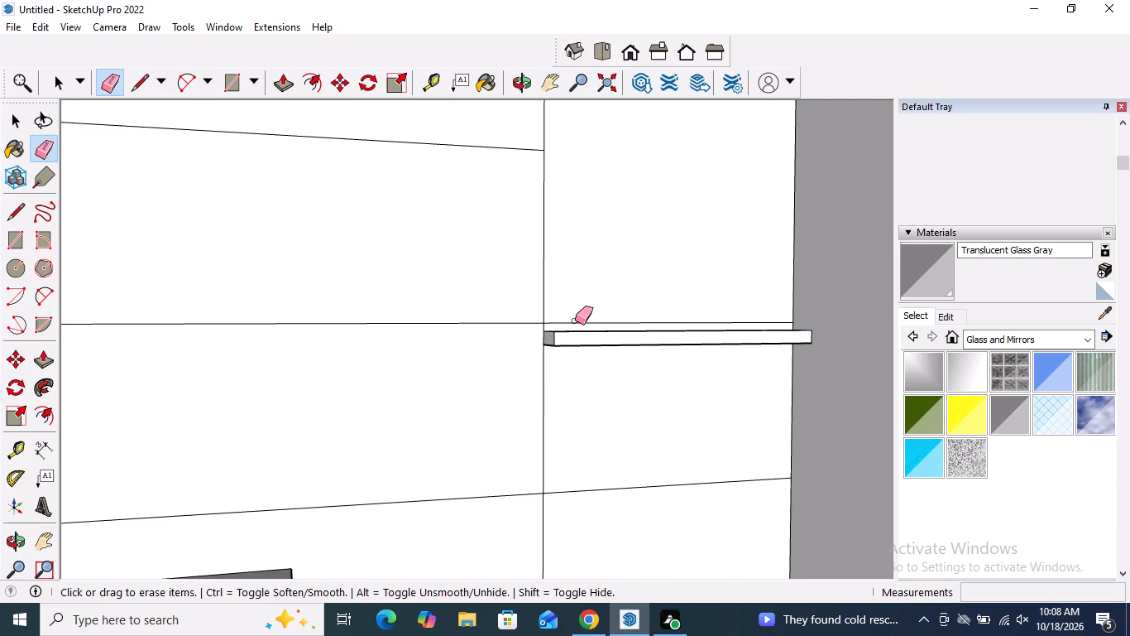
pyautogui.click(573, 322)
# Erase the horizontal groove lines between the first and second ledges of the narrow wall strip.
pyautogui.scroll(-8, 577, 298)
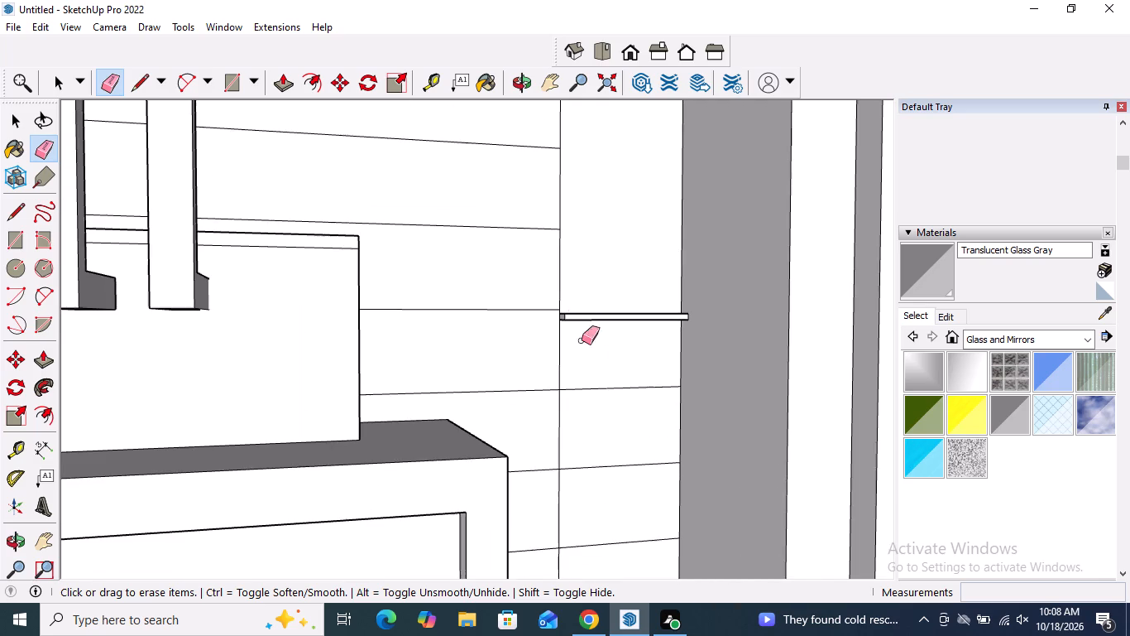
pyautogui.scroll(3, 584, 397)
pyautogui.click(591, 385)
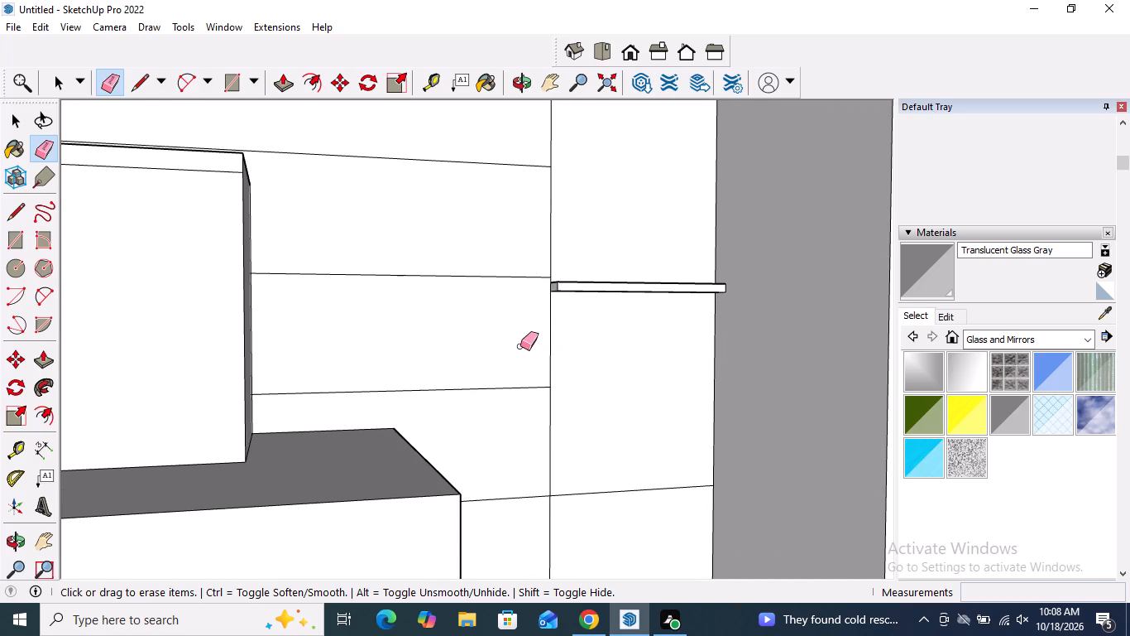
pyautogui.scroll(-11, 523, 335)
pyautogui.scroll(3, 572, 381)
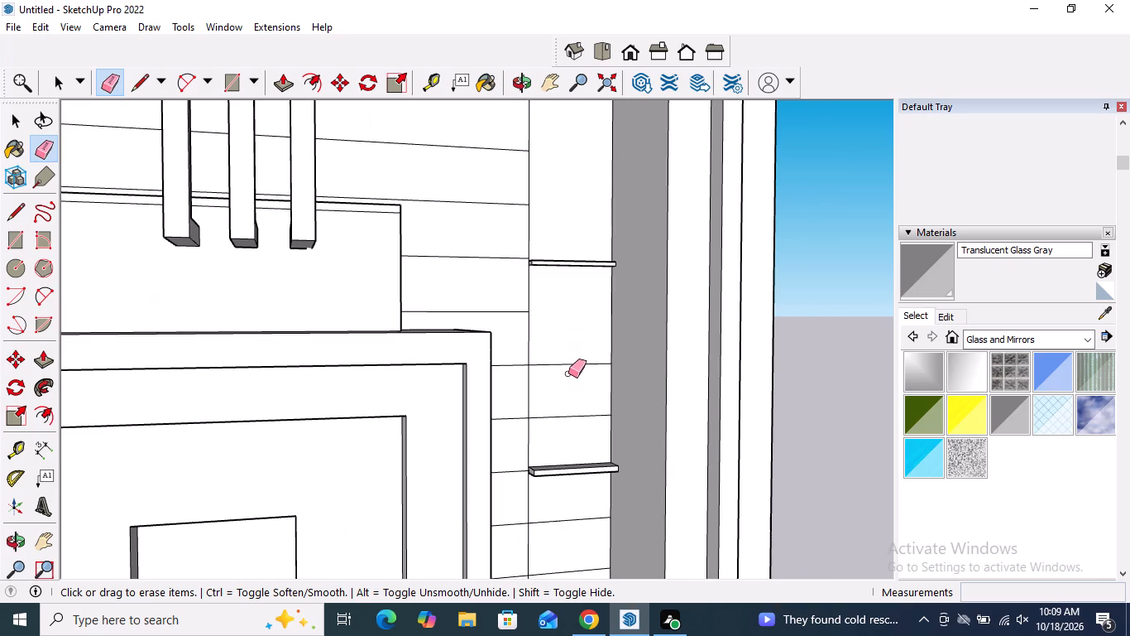
pyautogui.click(567, 365)
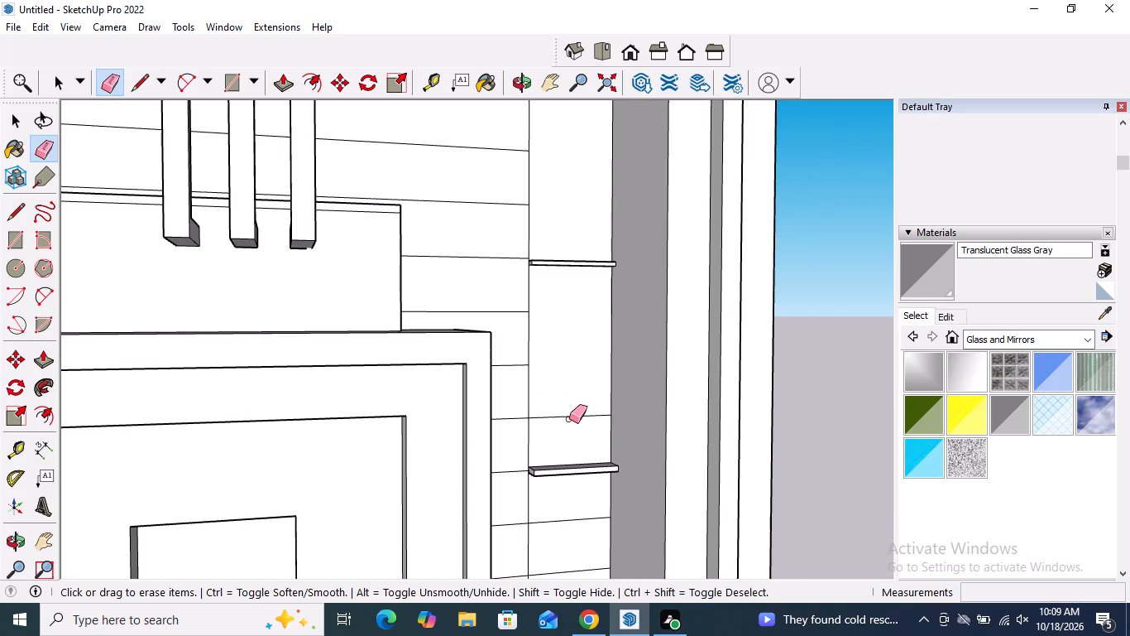
pyautogui.click(567, 417)
# Erase the horizontal groove lines between the second and third ledges of the narrow wall strip.
pyautogui.moveTo(548, 475); pyautogui.dragTo(548, 455, button='middle')
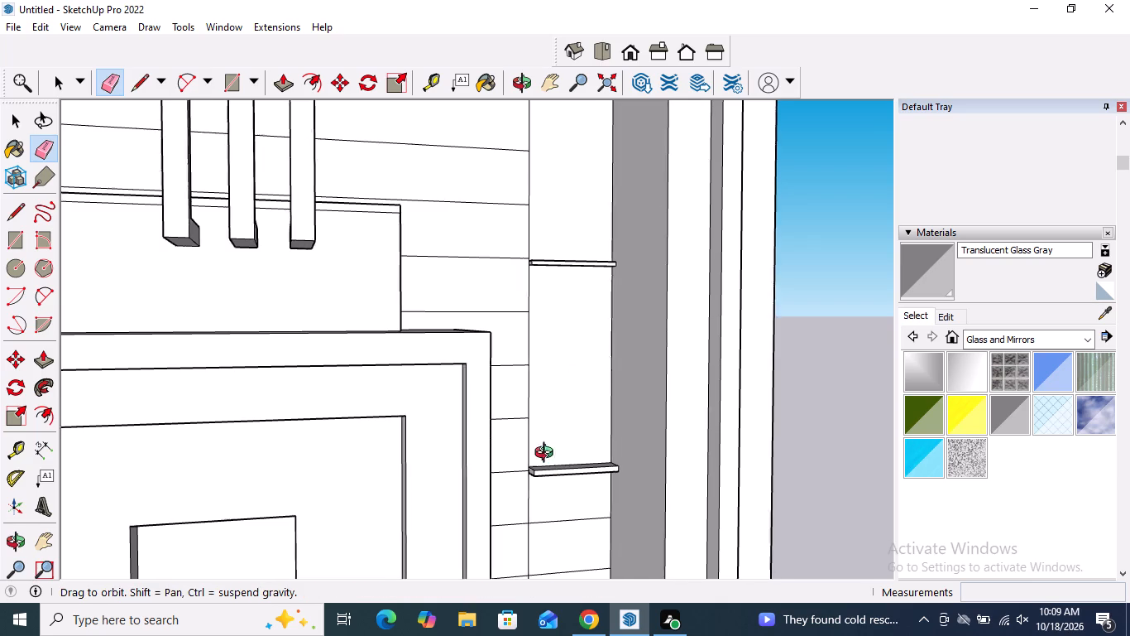
pyautogui.moveTo(548, 455); pyautogui.dragTo(533, 324, button='middle')
pyautogui.scroll(11, 563, 511)
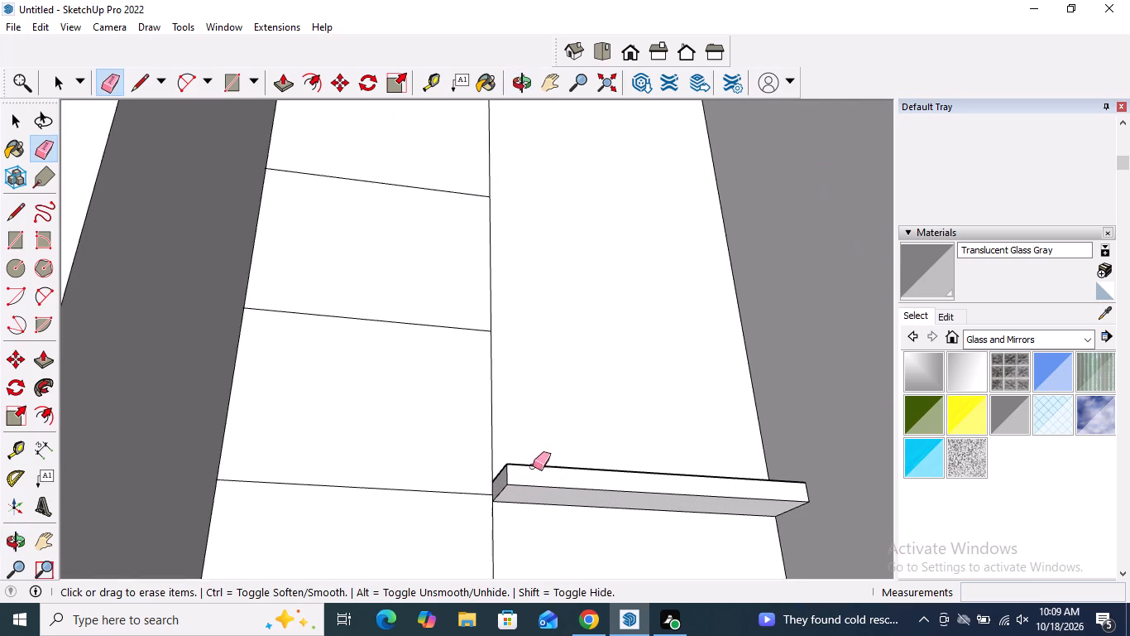
pyautogui.scroll(5, 483, 489)
pyautogui.scroll(-12, 511, 460)
pyautogui.scroll(-1, 597, 507)
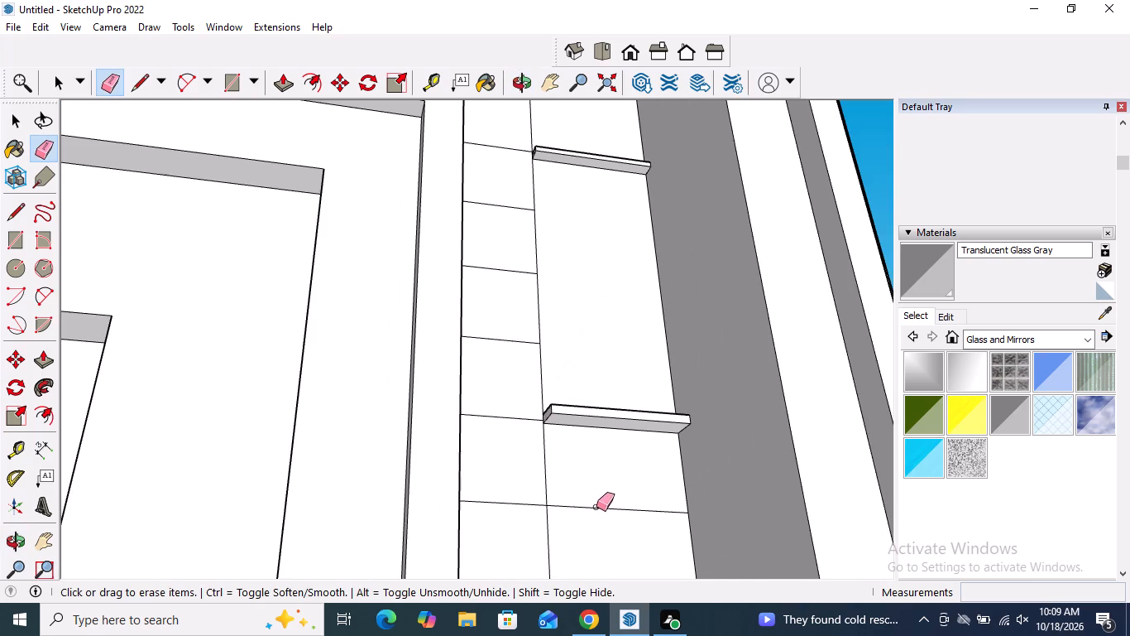
pyautogui.click(596, 507)
pyautogui.scroll(-17, 580, 357)
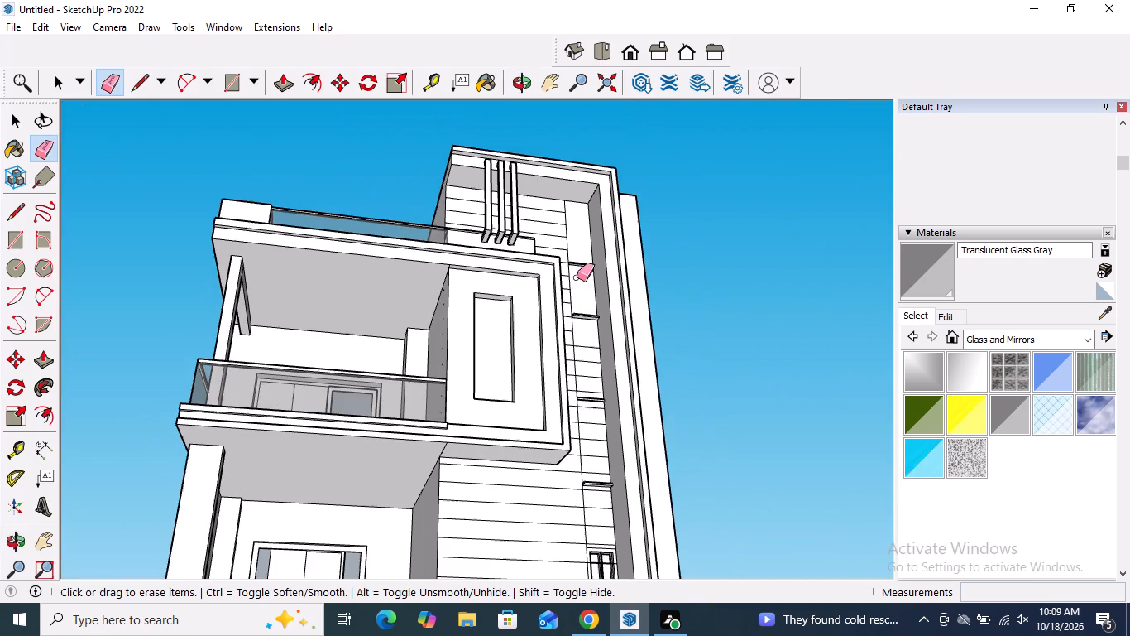
pyautogui.scroll(9, 587, 347)
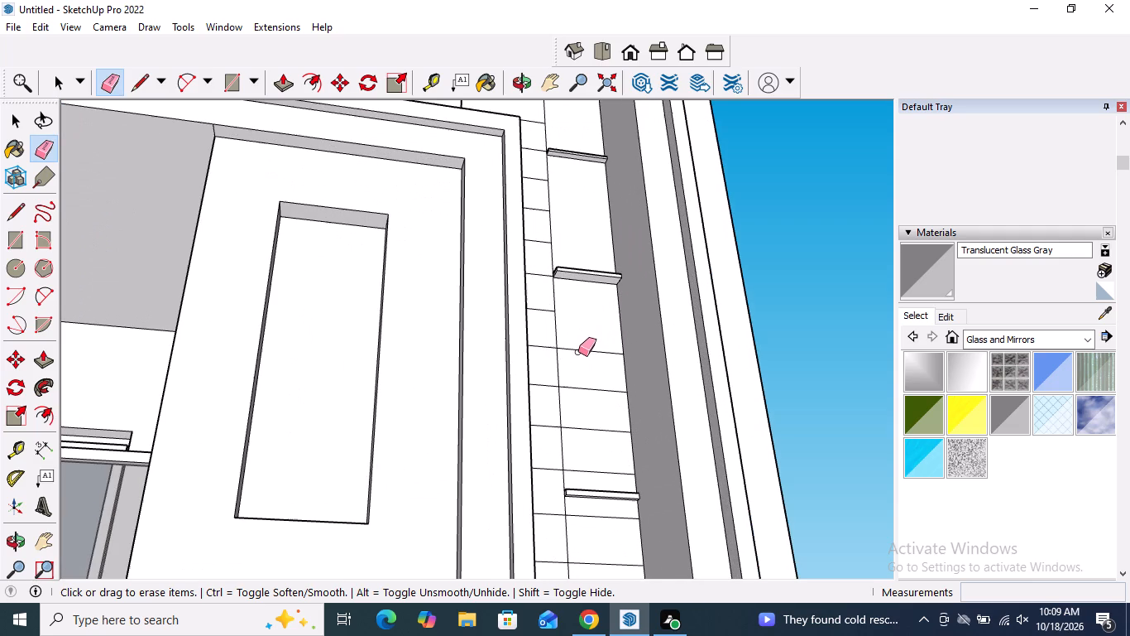
pyautogui.click(578, 349)
pyautogui.click(582, 388)
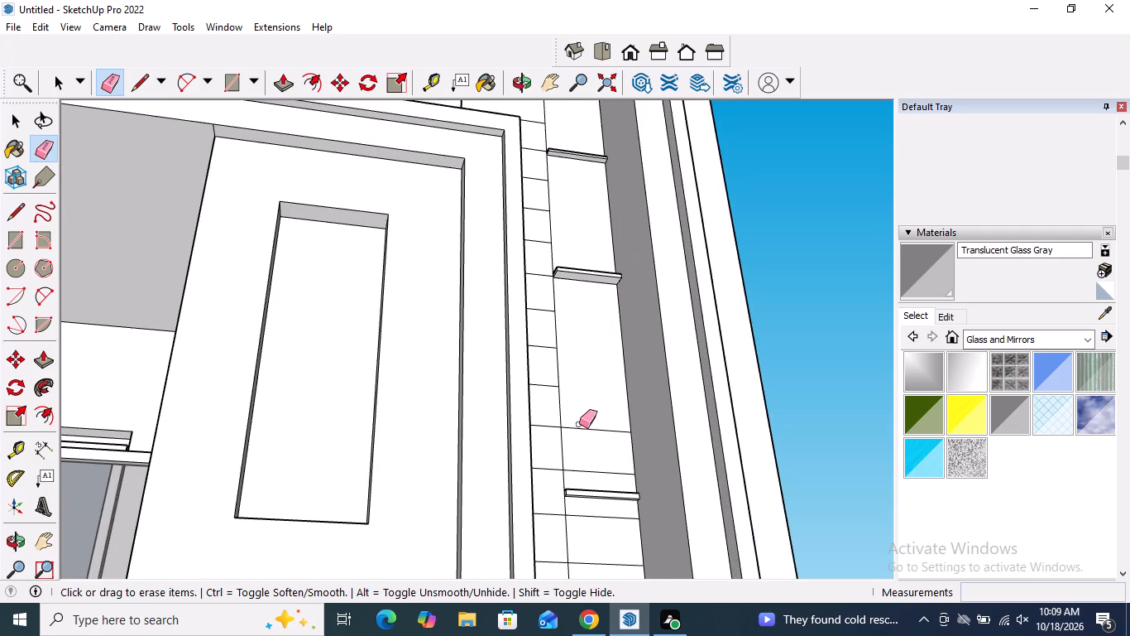
pyautogui.click(576, 426)
pyautogui.click(589, 471)
# Erase the horizontal groove lines between the third and fourth ledges of the narrow wall strip.
pyautogui.scroll(-5, 592, 360)
pyautogui.scroll(3, 602, 460)
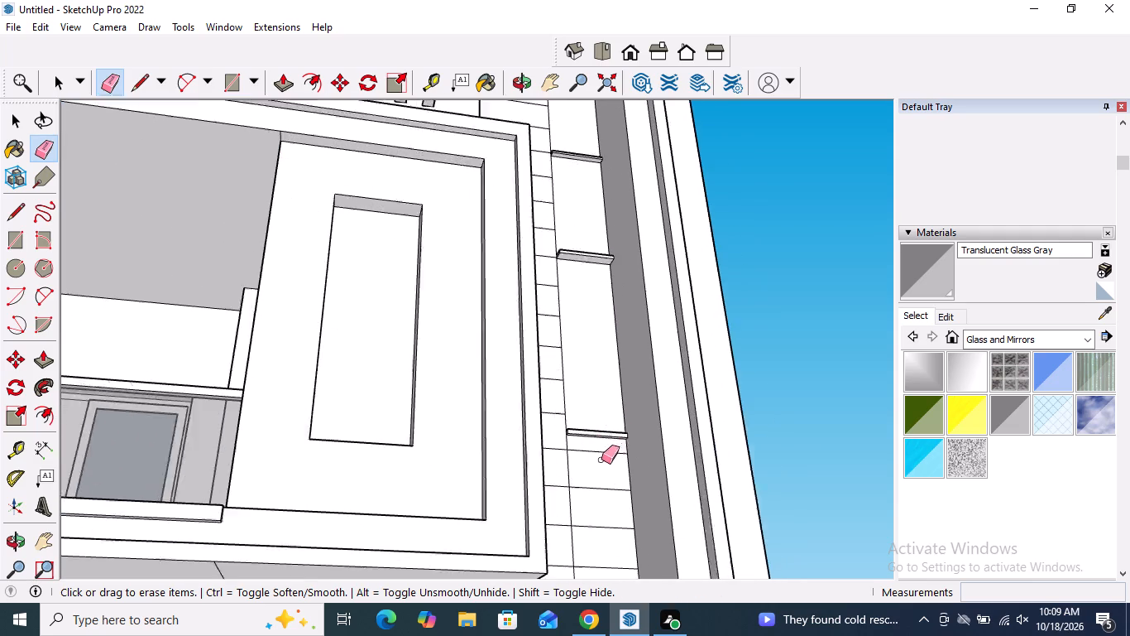
pyautogui.scroll(2, 601, 460)
pyautogui.click(594, 450)
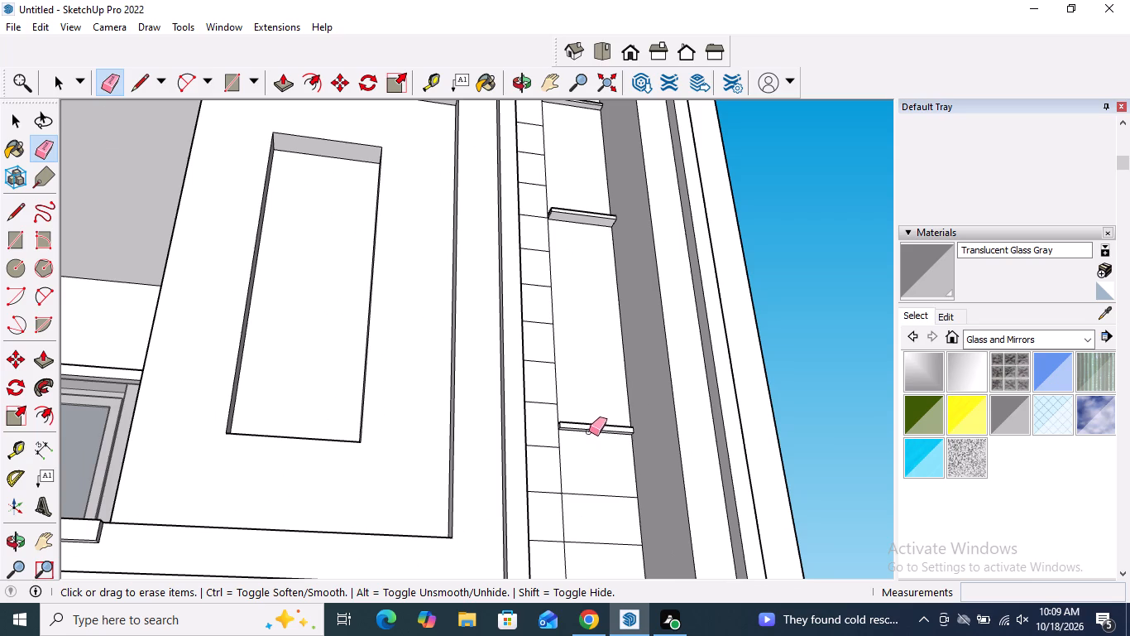
pyautogui.scroll(-13, 582, 381)
pyautogui.scroll(6, 598, 439)
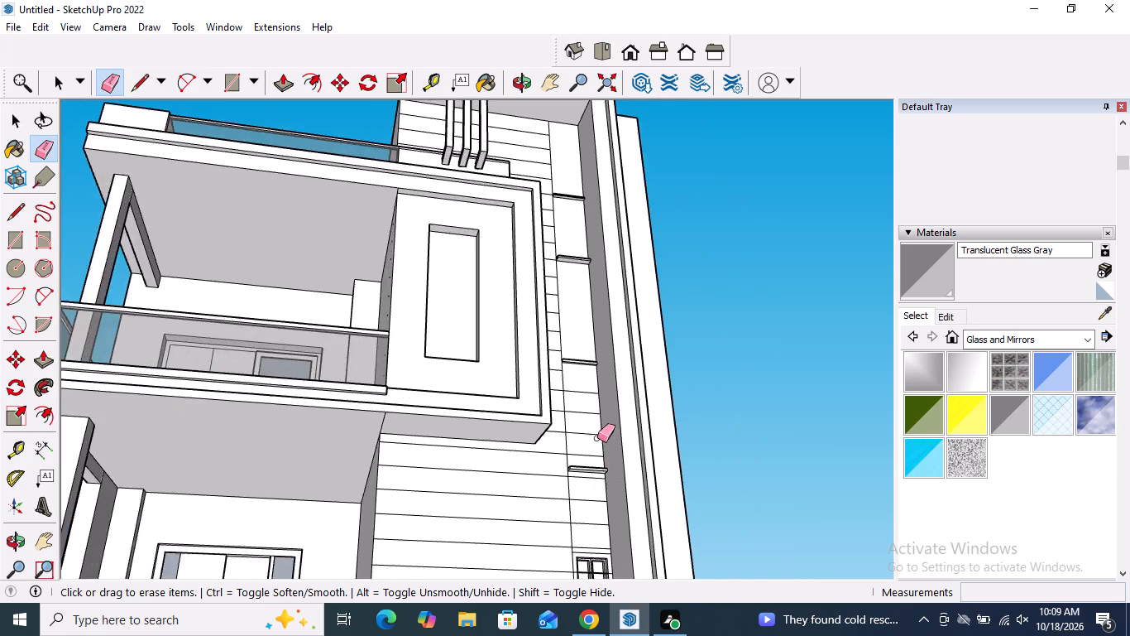
pyautogui.scroll(4, 597, 438)
pyautogui.click(577, 467)
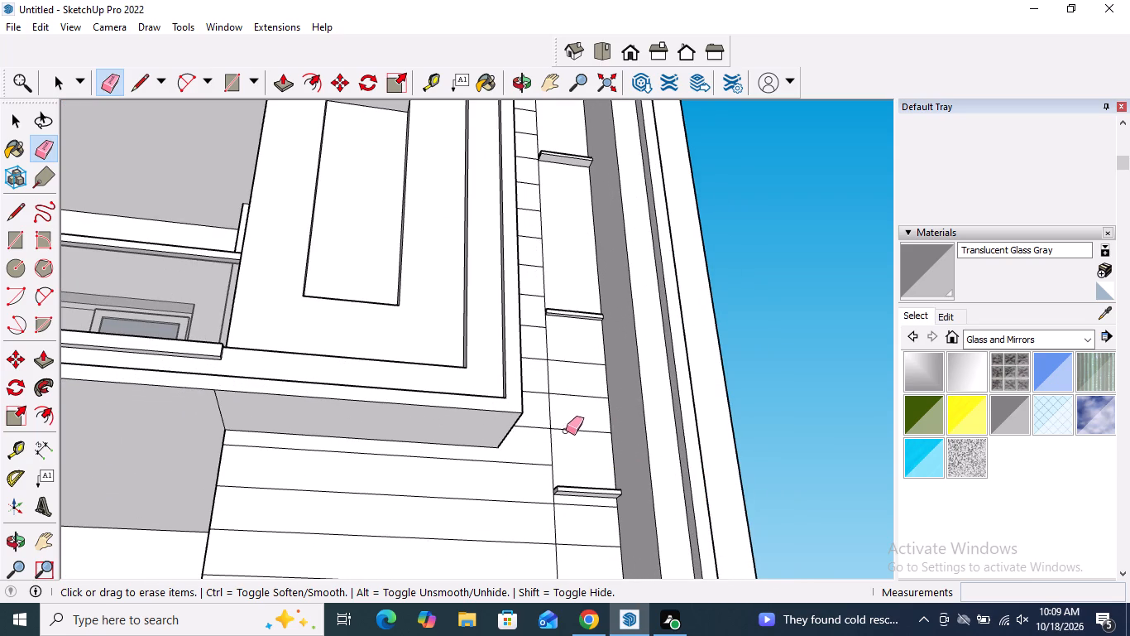
pyautogui.click(564, 428)
pyautogui.click(571, 395)
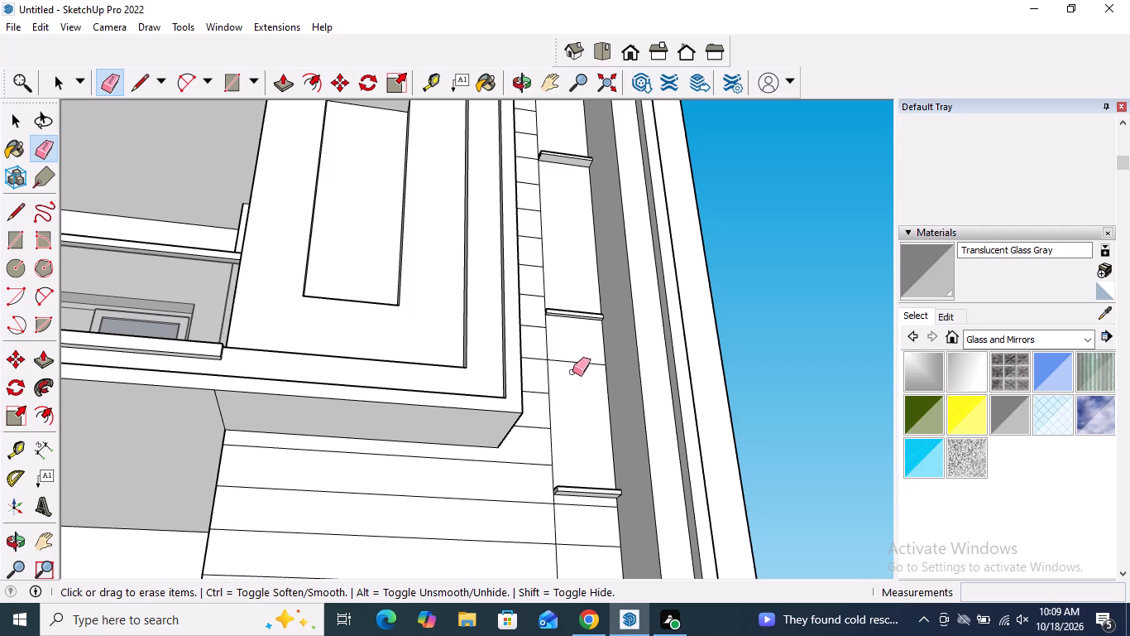
pyautogui.click(573, 361)
# Erase the horizontal groove lines between the lowest ledge and the narrow ground-floor window in the same strip.
pyautogui.scroll(-5, 573, 361)
pyautogui.scroll(4, 574, 455)
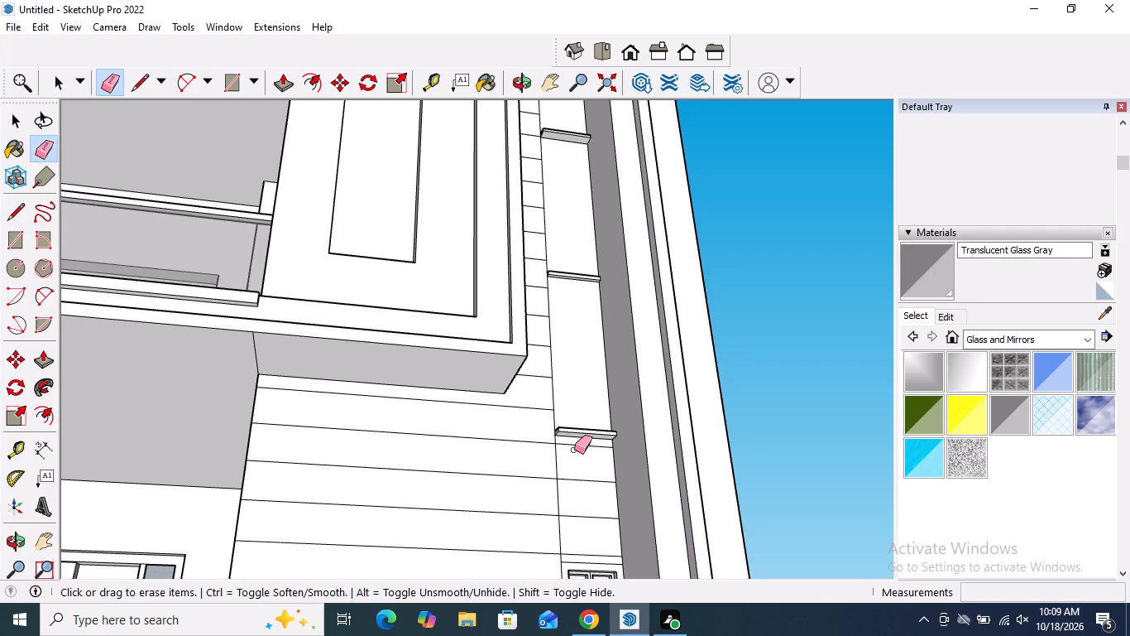
pyautogui.click(570, 445)
pyautogui.click(580, 480)
pyautogui.scroll(-3, 573, 443)
pyautogui.scroll(4, 585, 506)
pyautogui.click(583, 496)
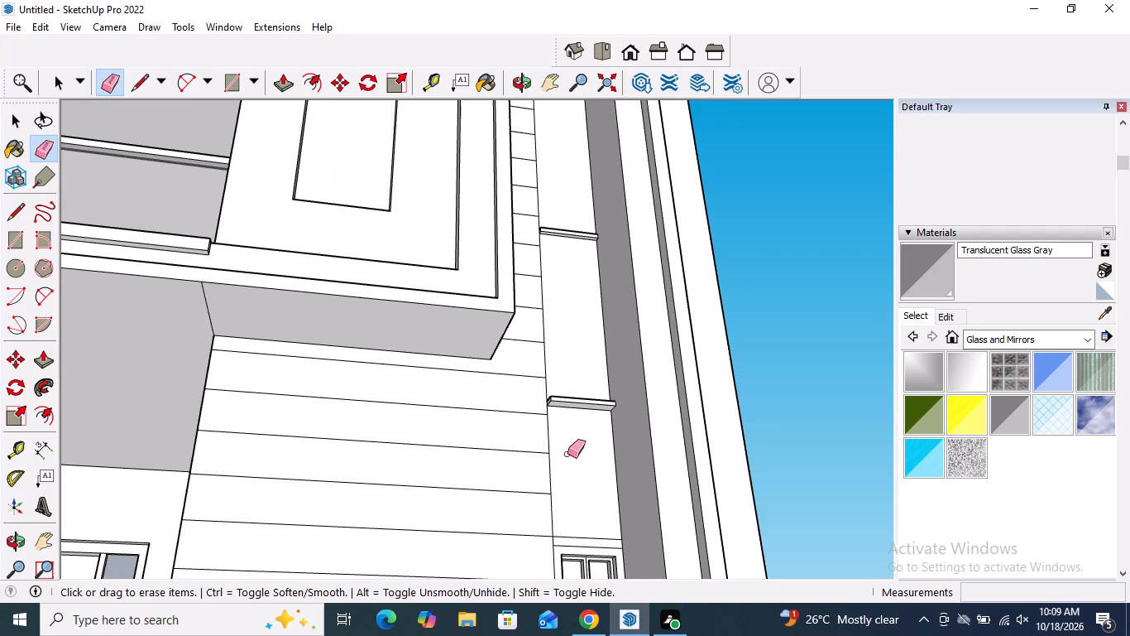
pyautogui.scroll(-2, 566, 450)
pyautogui.scroll(5, 577, 520)
pyautogui.click(573, 524)
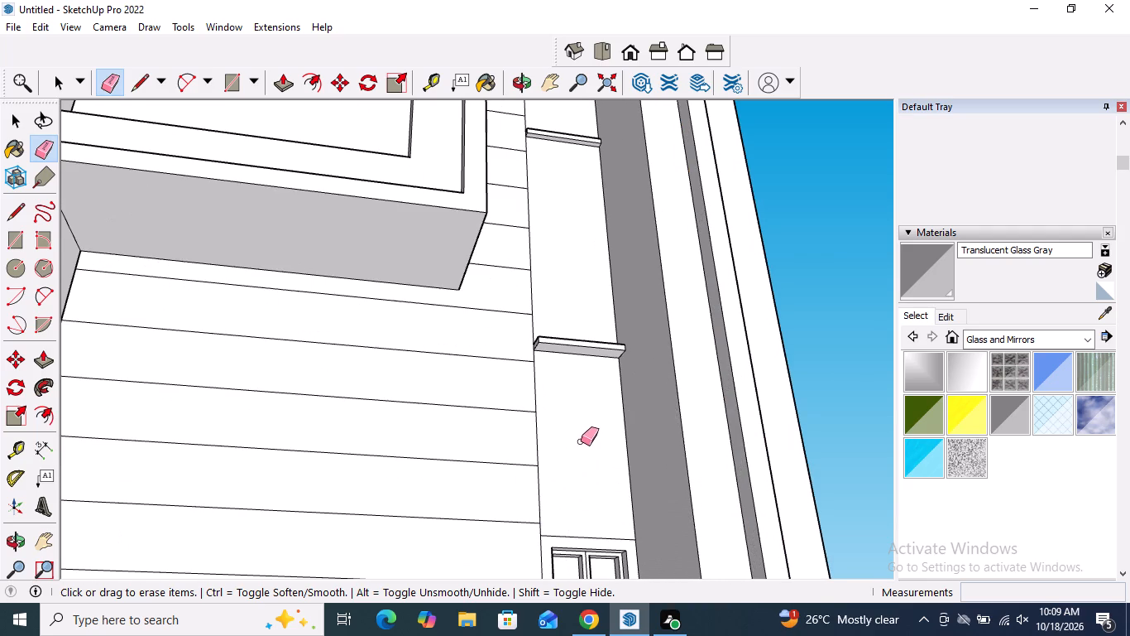
# Erase the uppermost groove line crossing the narrow ground-floor window, including its short segments on both sides of the frame.
pyautogui.scroll(-5, 580, 441)
pyautogui.scroll(14, 575, 527)
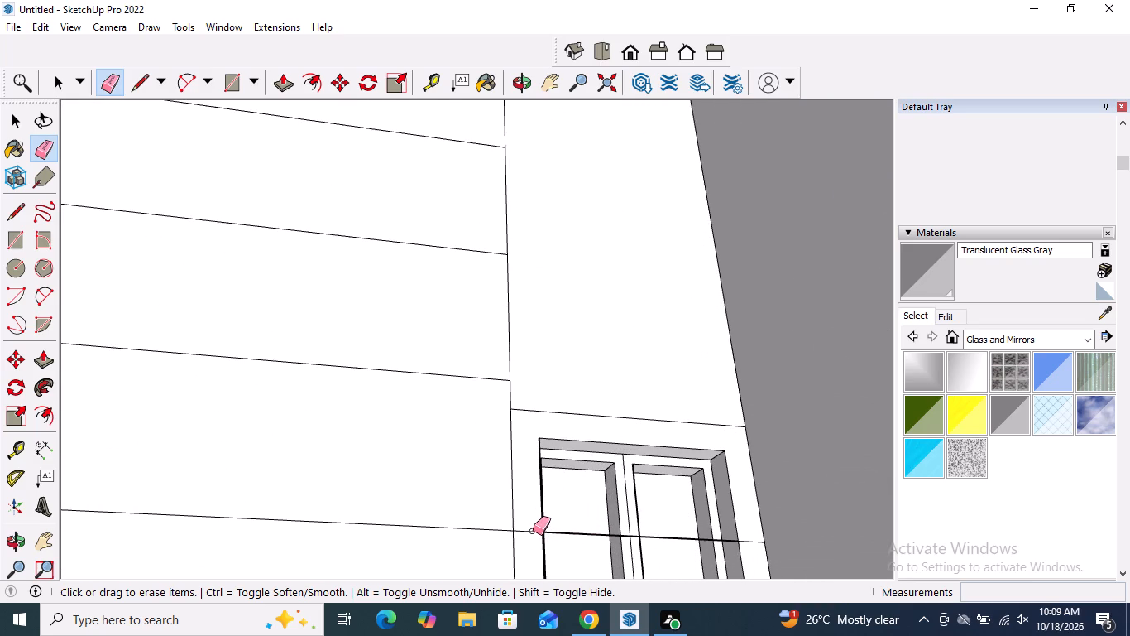
pyautogui.click(533, 531)
pyautogui.click(589, 534)
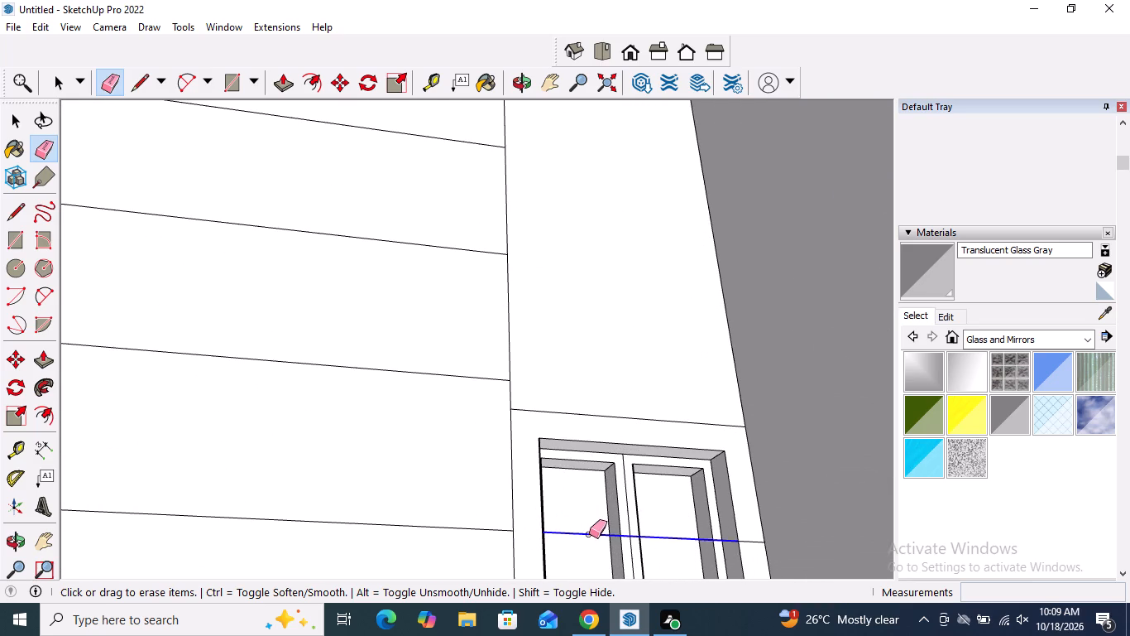
pyautogui.click(748, 540)
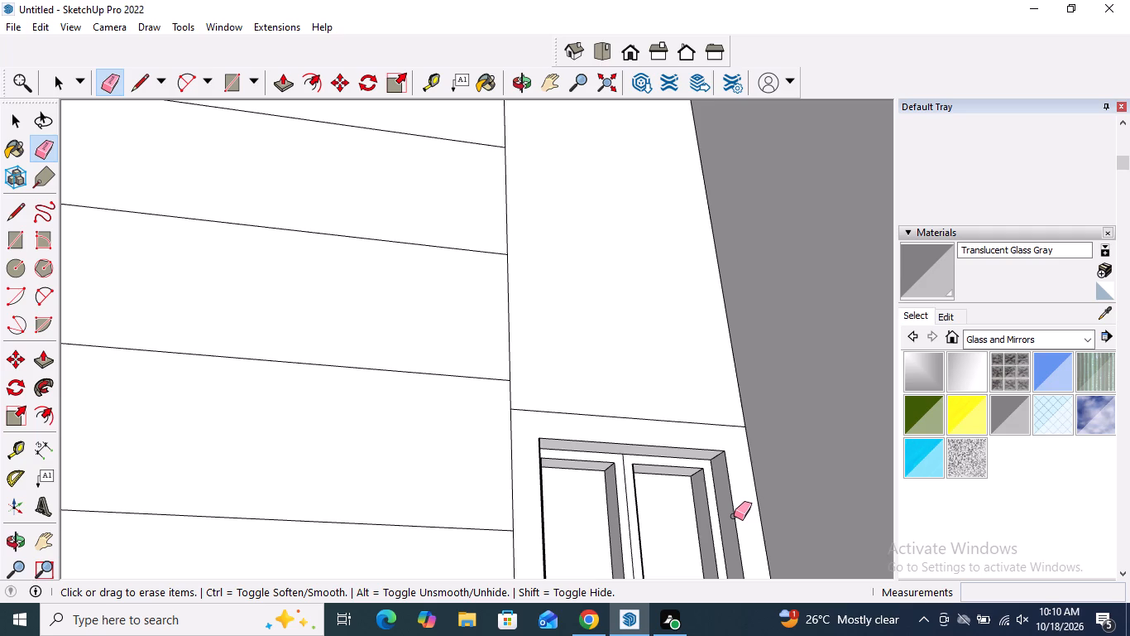
# Erase the second groove line crossing the narrow window, including the segments beside the window frame.
pyautogui.scroll(-3, 688, 447)
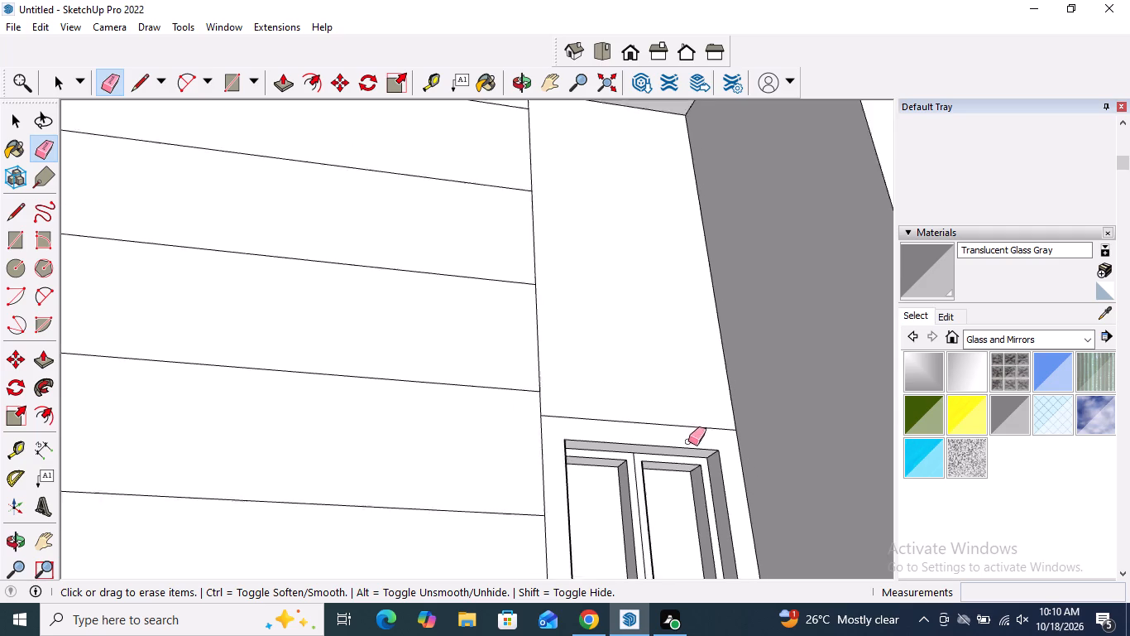
pyautogui.scroll(-7, 688, 441)
pyautogui.scroll(-7, 701, 367)
pyautogui.scroll(-3, 640, 306)
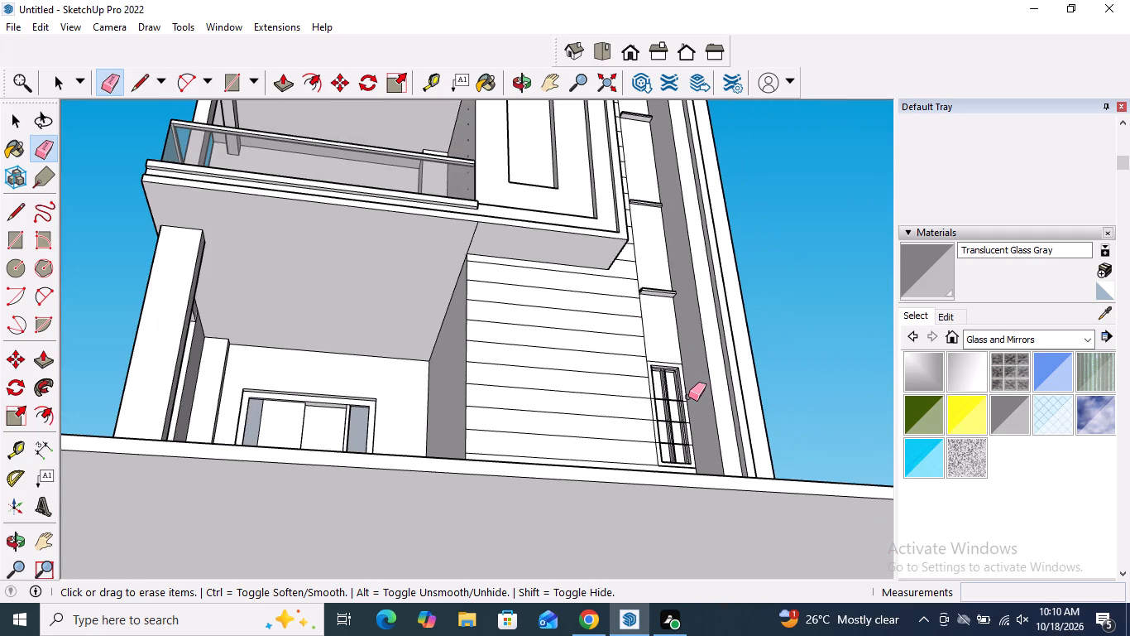
pyautogui.scroll(5, 688, 397)
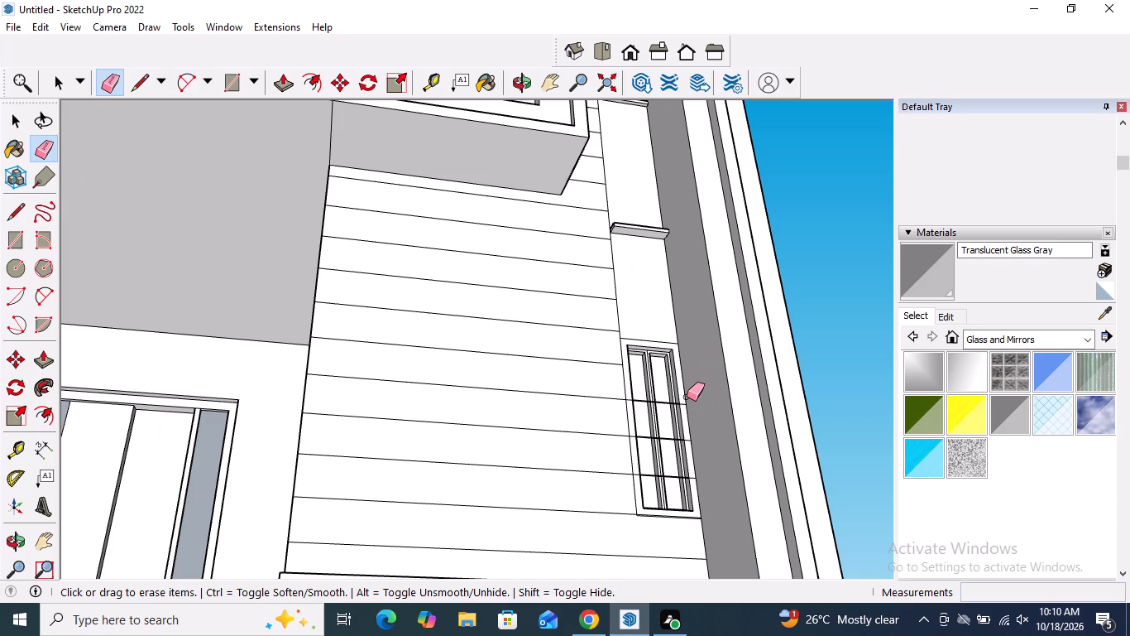
pyautogui.scroll(10, 668, 397)
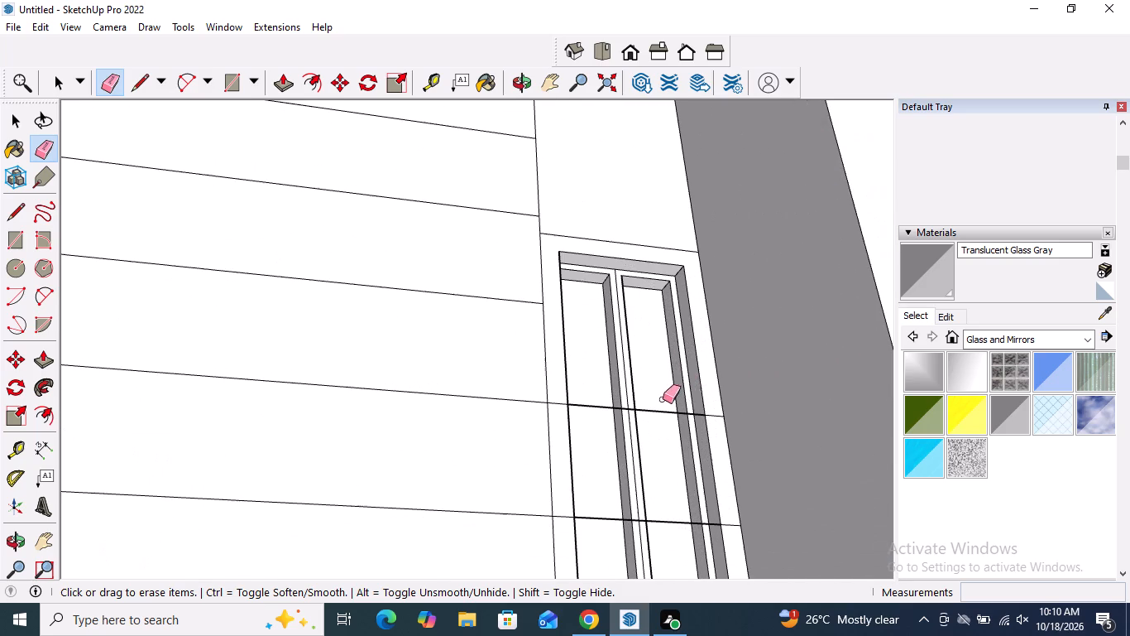
pyautogui.click(711, 416)
pyautogui.click(658, 411)
pyautogui.click(557, 402)
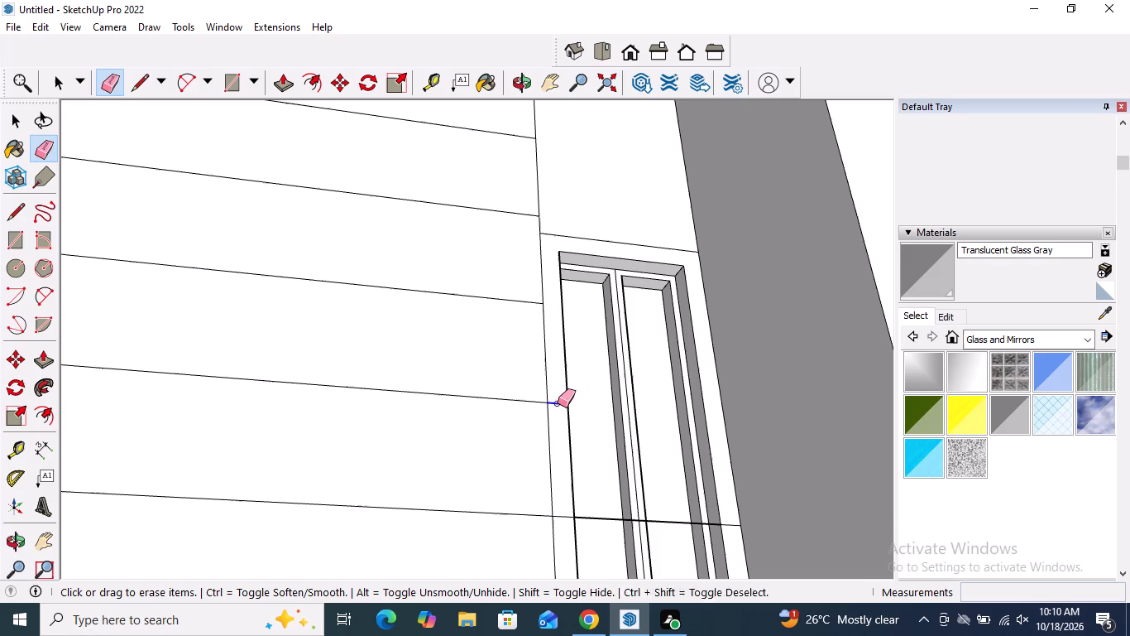
# Erase the third groove line crossing the narrow ground-floor window, including the short segments beside the frame.
pyautogui.scroll(-4, 595, 281)
pyautogui.scroll(4, 582, 401)
pyautogui.click(568, 441)
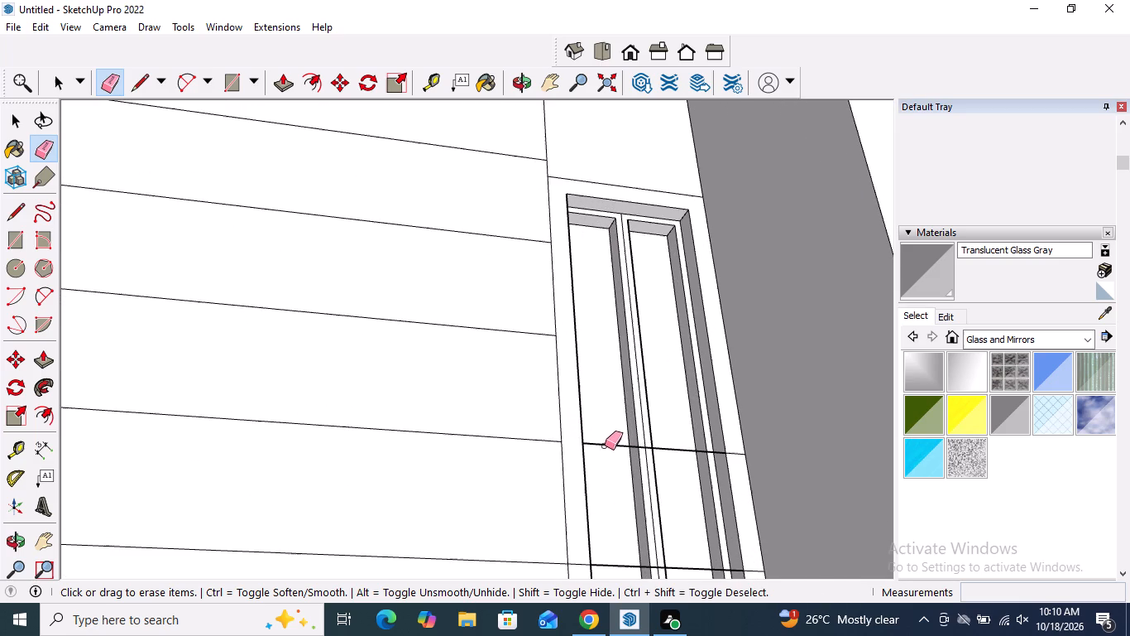
pyautogui.click(601, 444)
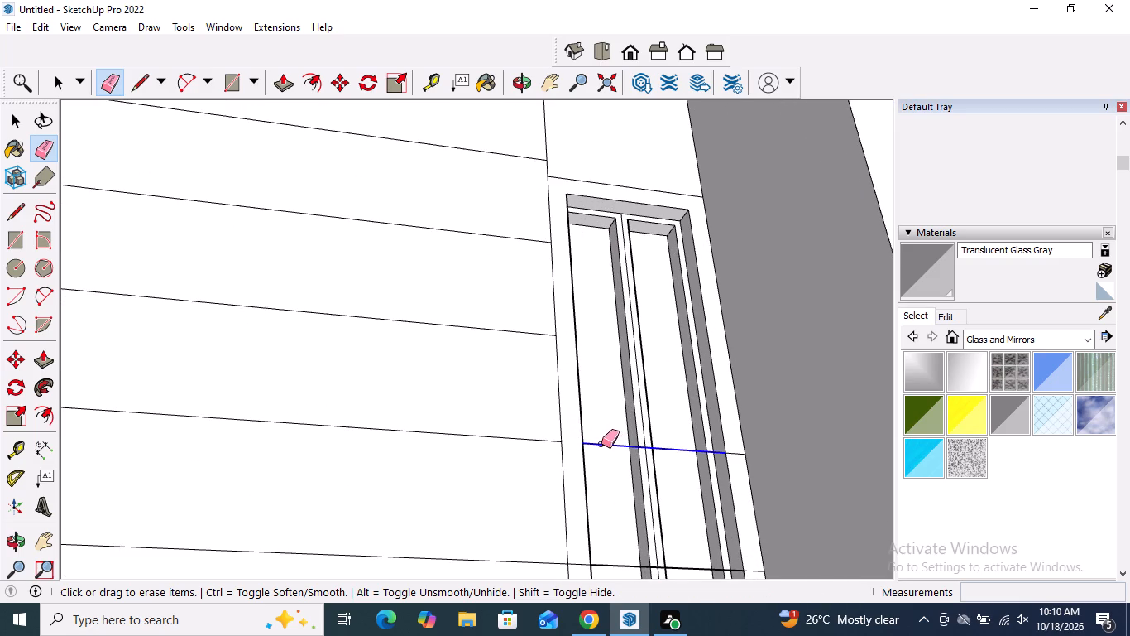
pyautogui.click(739, 453)
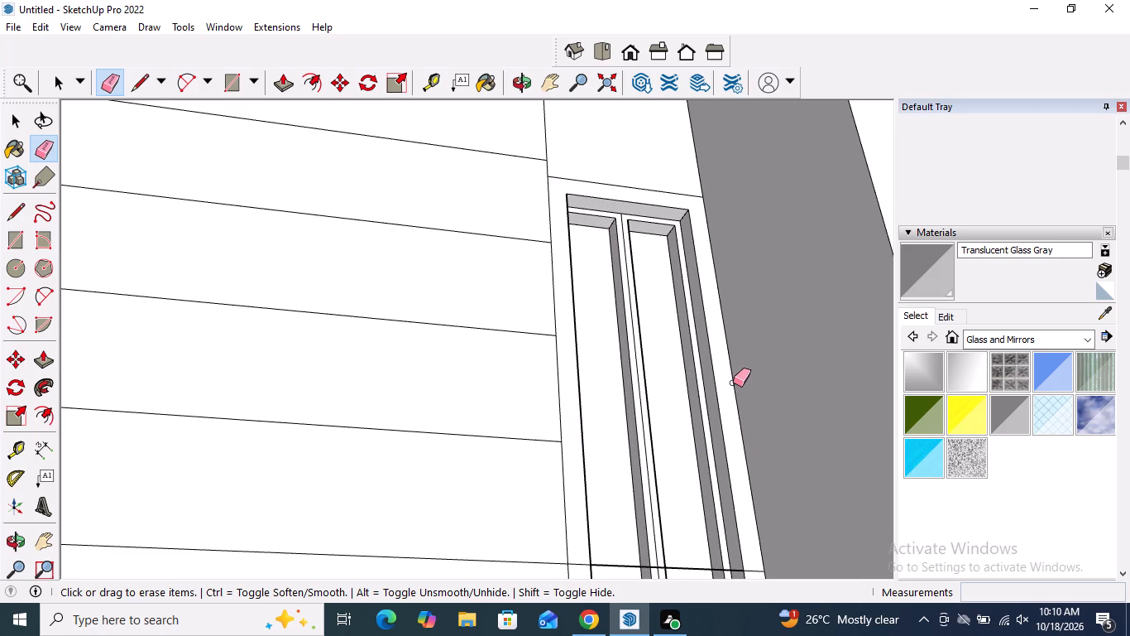
# Erase the lowest groove line crossing the narrow ground-floor window, including the short segments on both sides of the frame.
pyautogui.scroll(-7, 733, 383)
pyautogui.scroll(11, 750, 505)
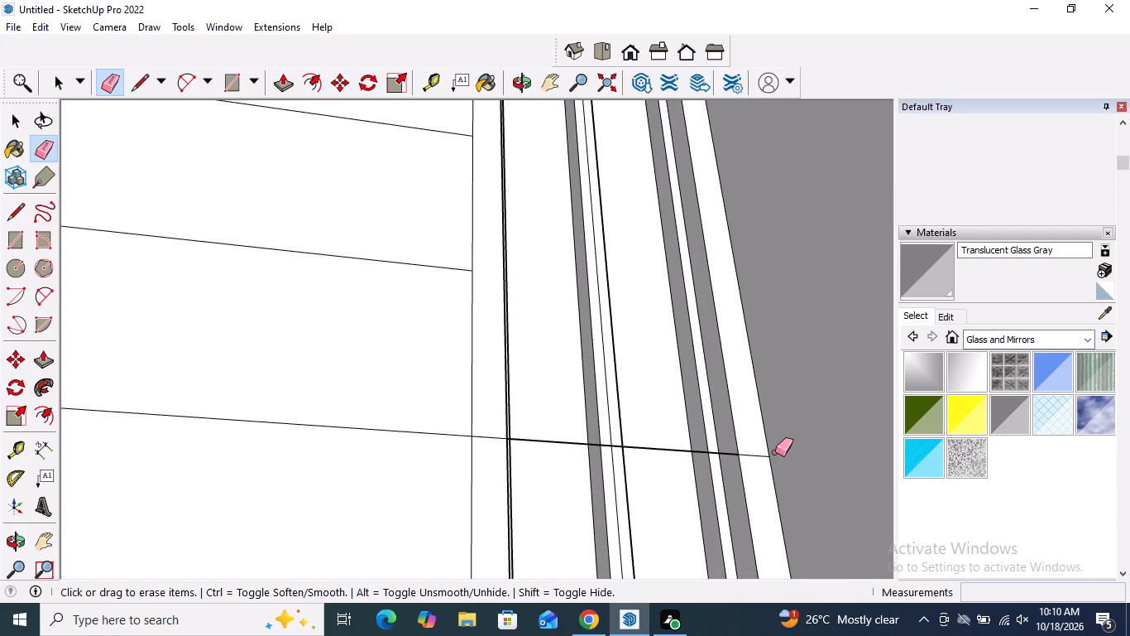
pyautogui.click(752, 455)
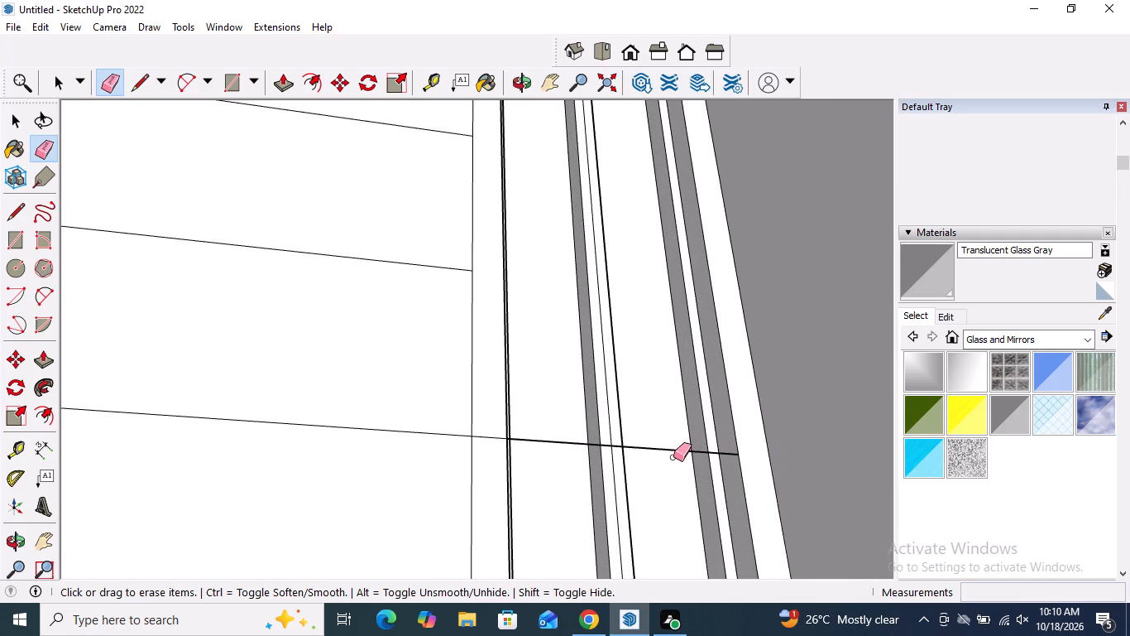
pyautogui.click(664, 449)
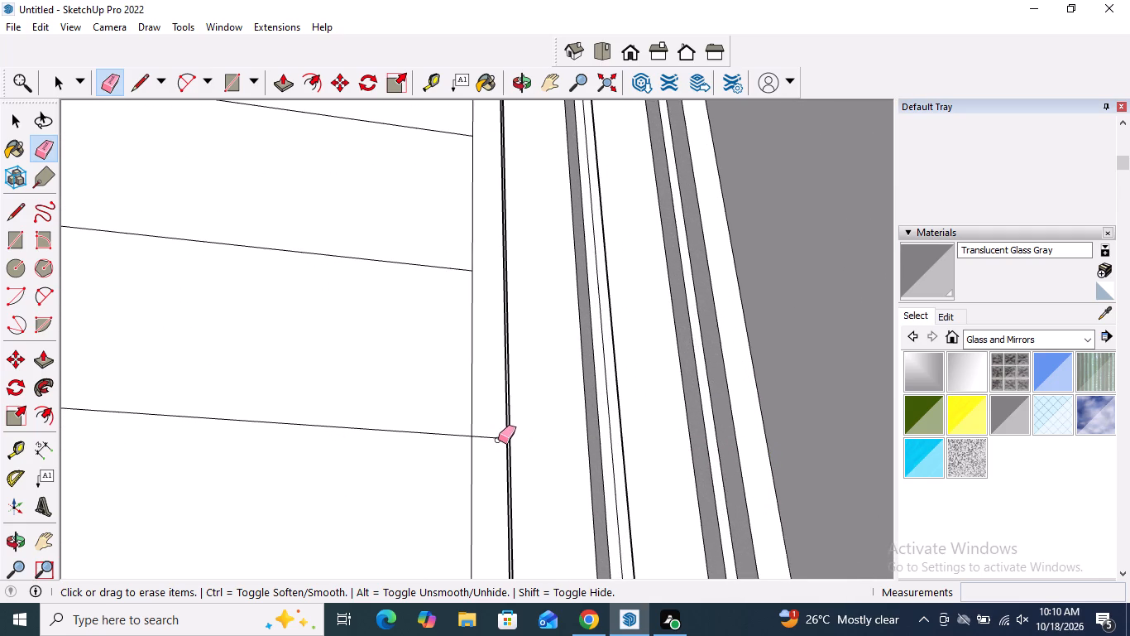
pyautogui.click(491, 437)
# Erase the leftover groove line just beneath the lower edge of the narrow window's surround.
pyautogui.scroll(-8, 573, 386)
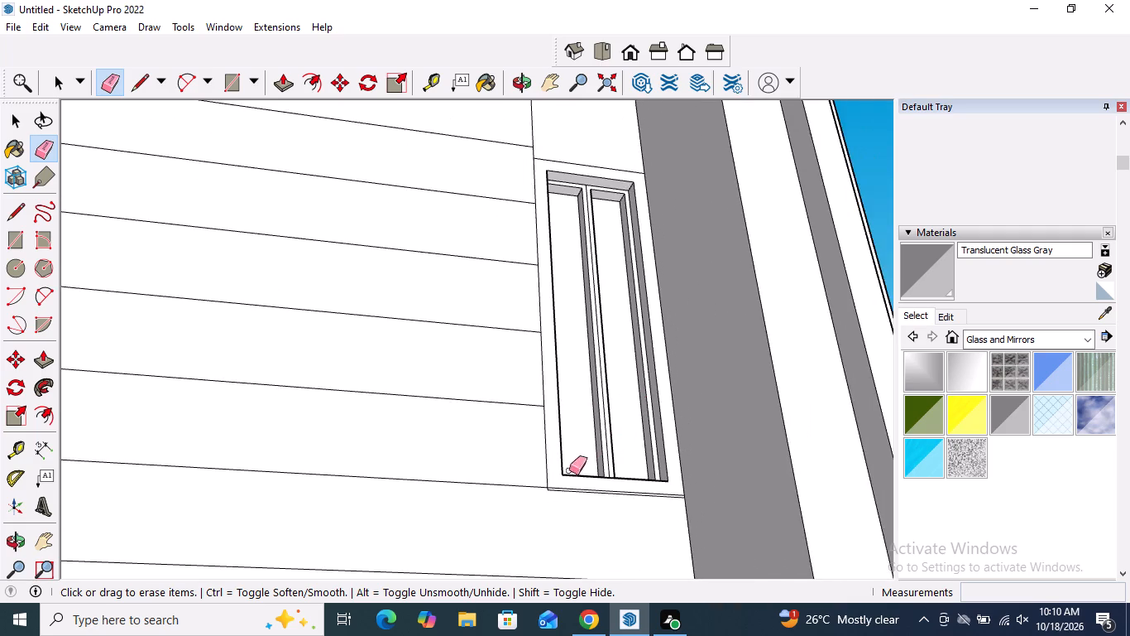
pyautogui.scroll(5, 566, 475)
pyautogui.click(559, 496)
pyautogui.scroll(-7, 621, 422)
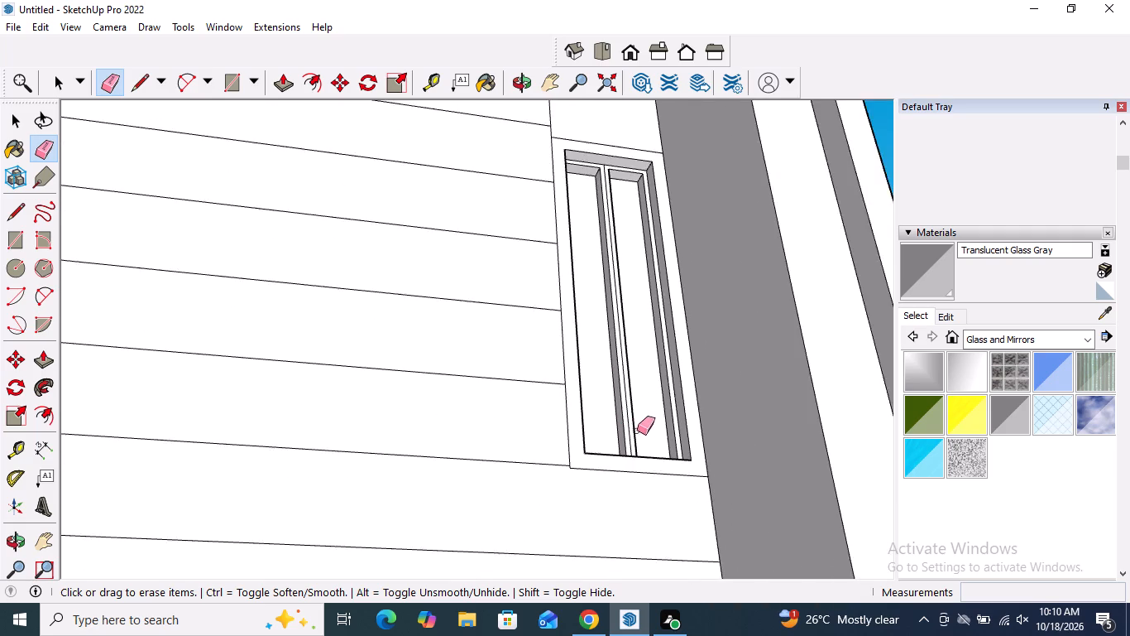
# Examine the plinth, the grooved front wall and the whole facade from several angles.
pyautogui.scroll(-4, 637, 431)
pyautogui.moveTo(631, 449); pyautogui.dragTo(627, 598, button='middle')
pyautogui.scroll(-5, 608, 511)
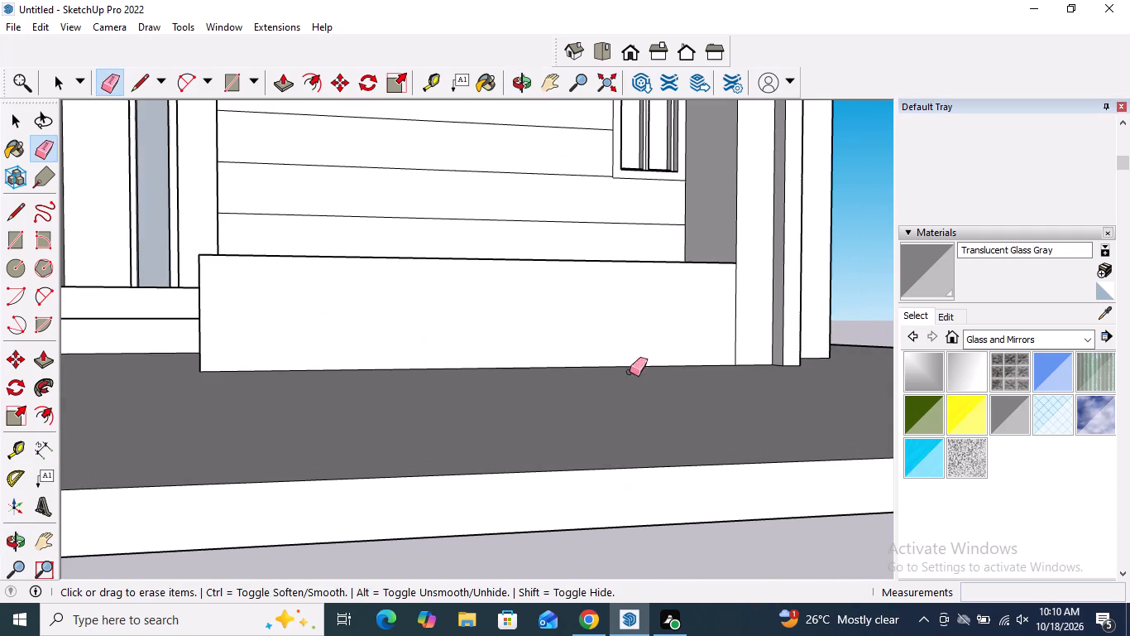
pyautogui.scroll(3, 645, 252)
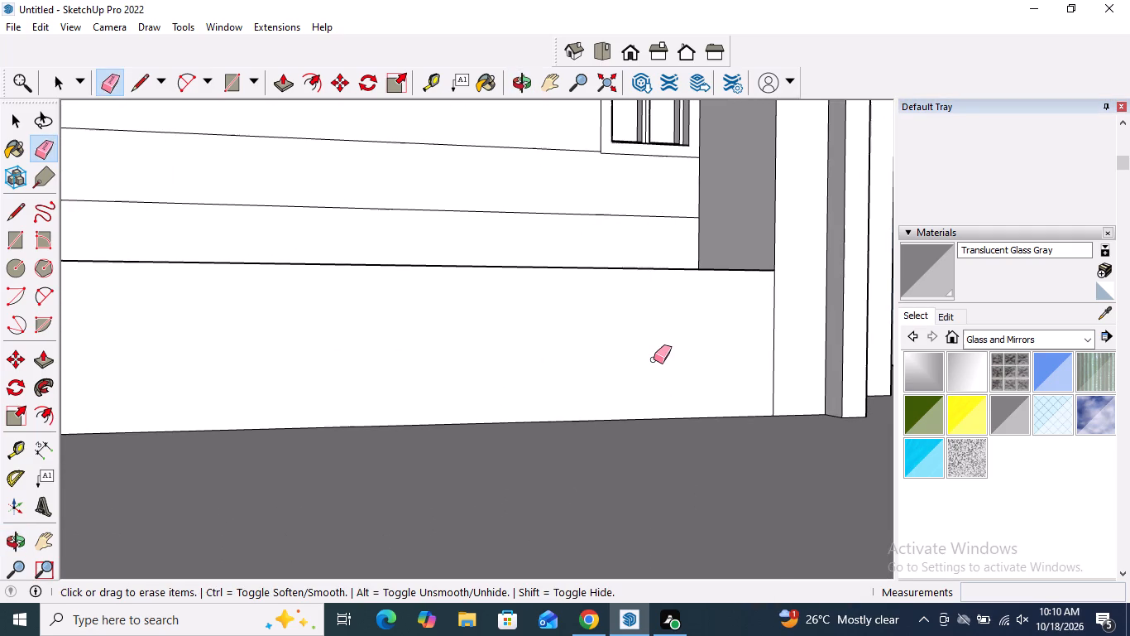
pyautogui.press('space')
pyautogui.scroll(-20, 587, 478)
pyautogui.scroll(-4, 587, 478)
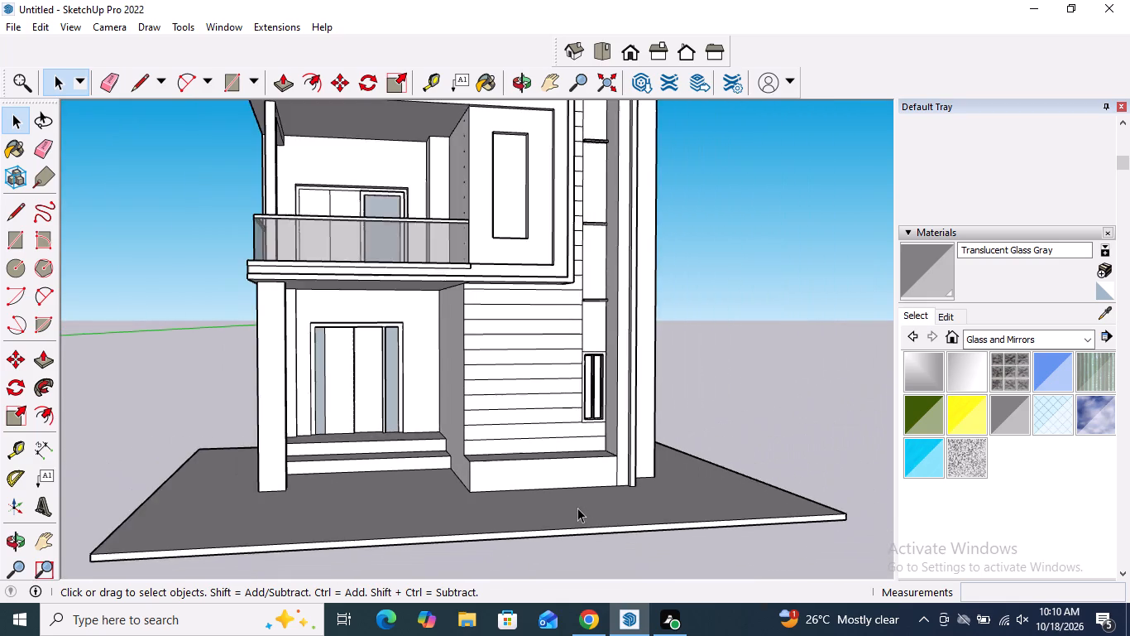
pyautogui.scroll(-4, 577, 508)
pyautogui.moveTo(581, 505); pyautogui.dragTo(582, 495, button='middle')
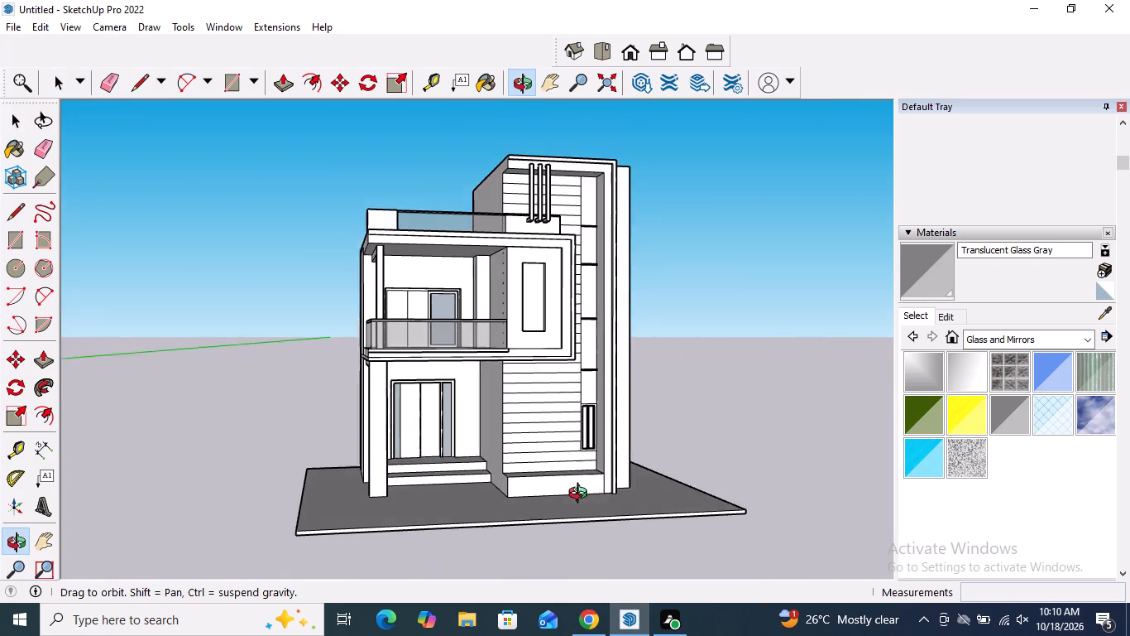
pyautogui.moveTo(582, 495); pyautogui.dragTo(503, 462, button='middle')
pyautogui.scroll(3, 508, 435)
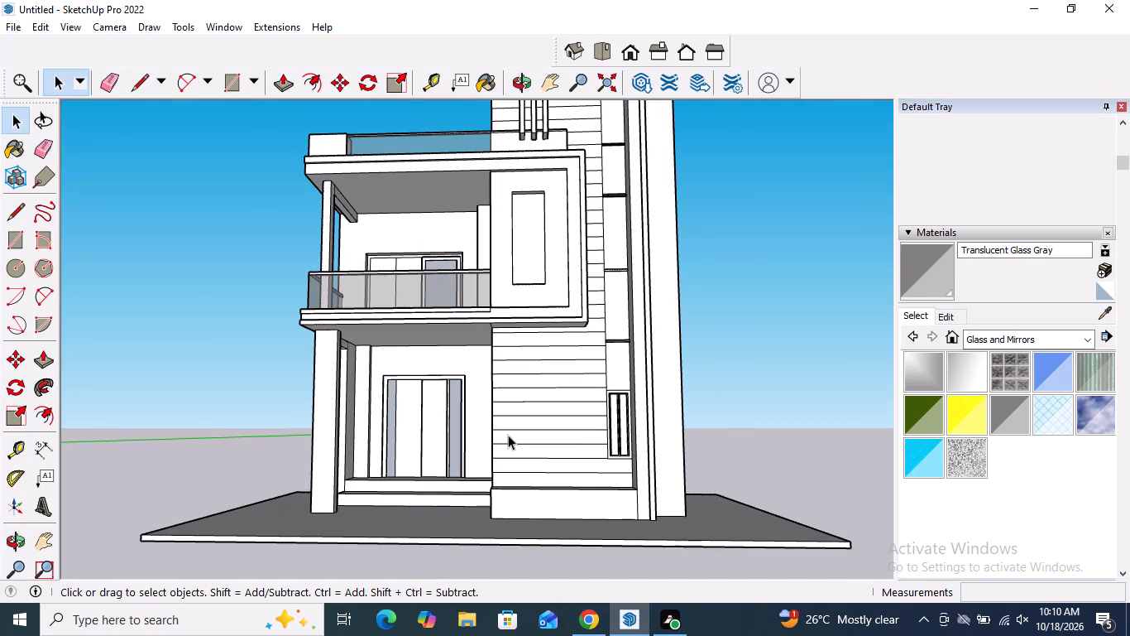
pyautogui.scroll(-3, 549, 477)
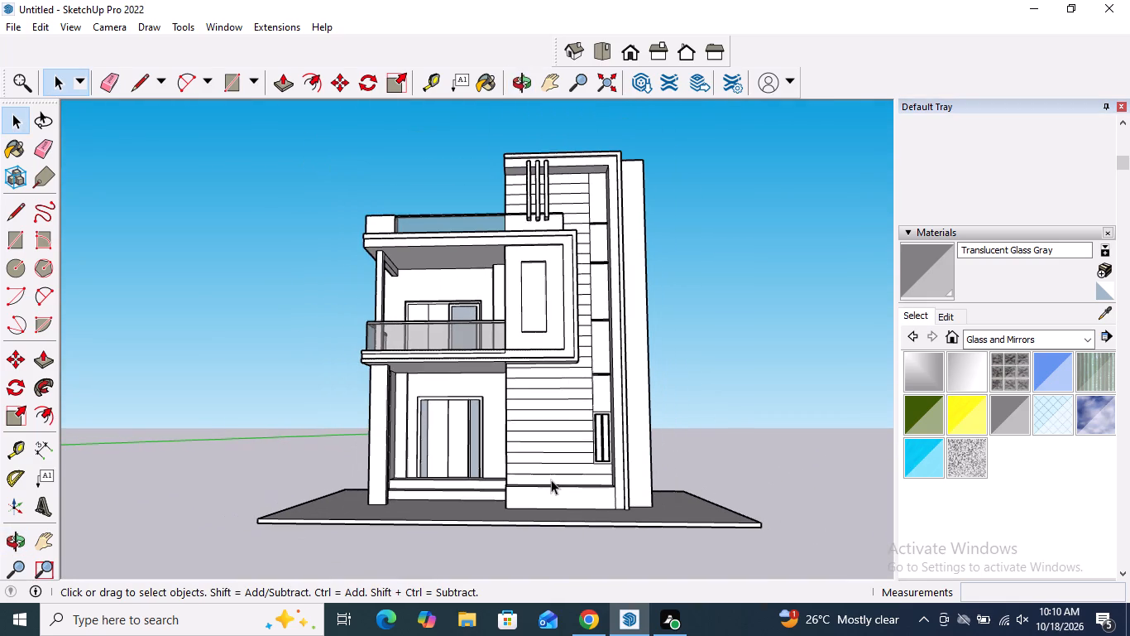
pyautogui.moveTo(504, 243); pyautogui.dragTo(526, 257, button='middle')
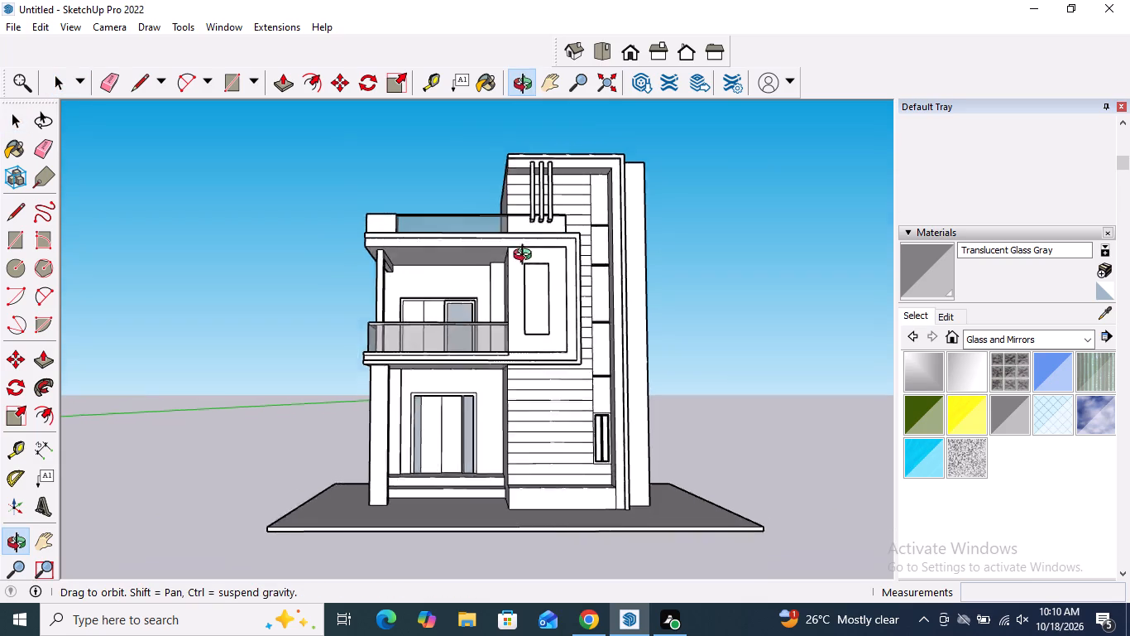
pyautogui.moveTo(526, 257); pyautogui.dragTo(641, 364, button='middle')
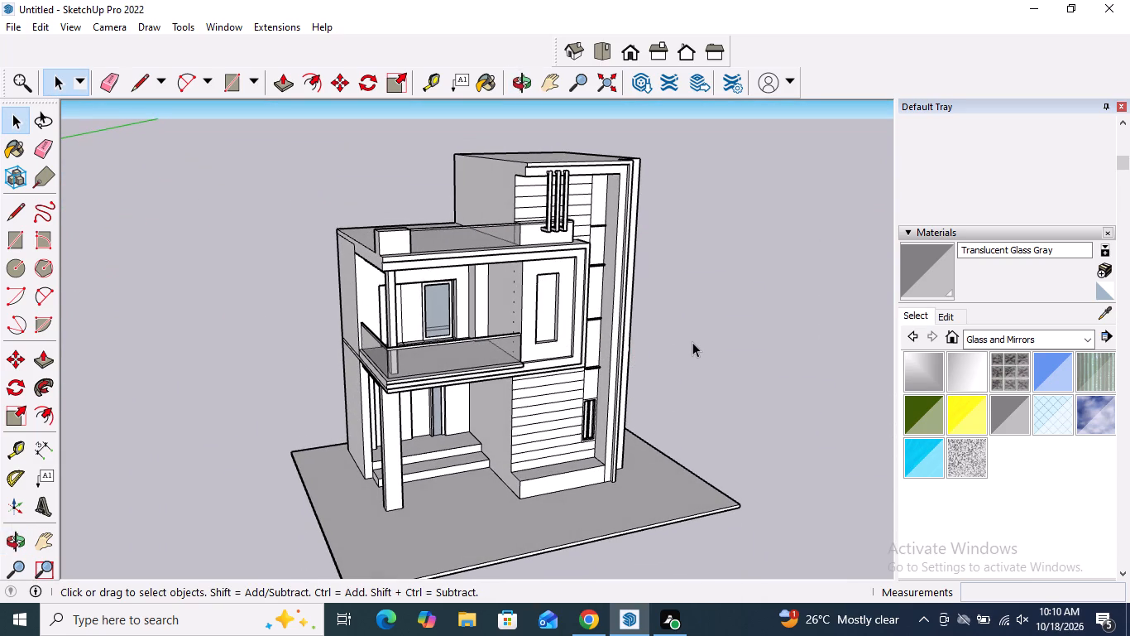
# Draw a 9' 5 5/16" line across the upper block's side wall, from the roof band's underside corner to the rear edge.
pyautogui.scroll(3, 438, 152)
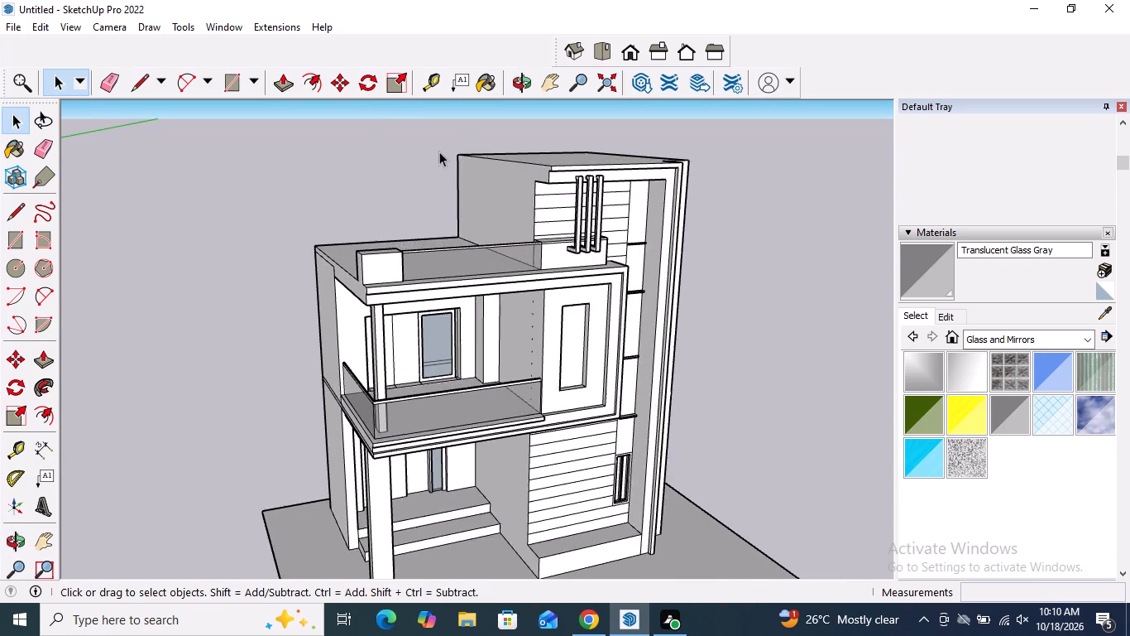
pyautogui.scroll(7, 460, 137)
pyautogui.scroll(-2, 476, 131)
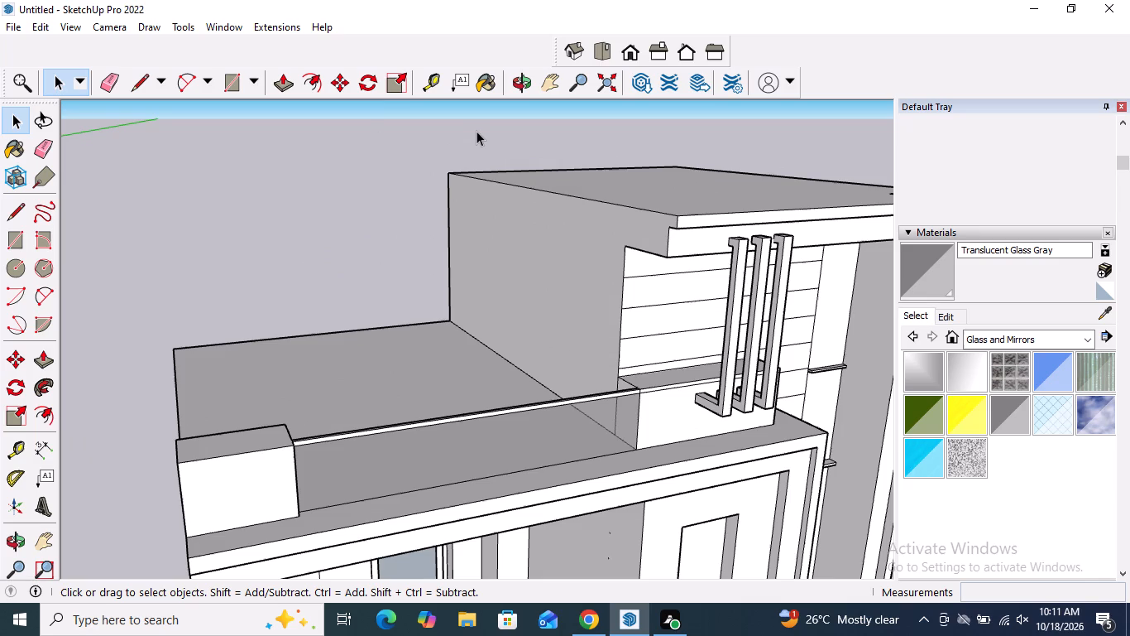
pyautogui.scroll(1, 574, 189)
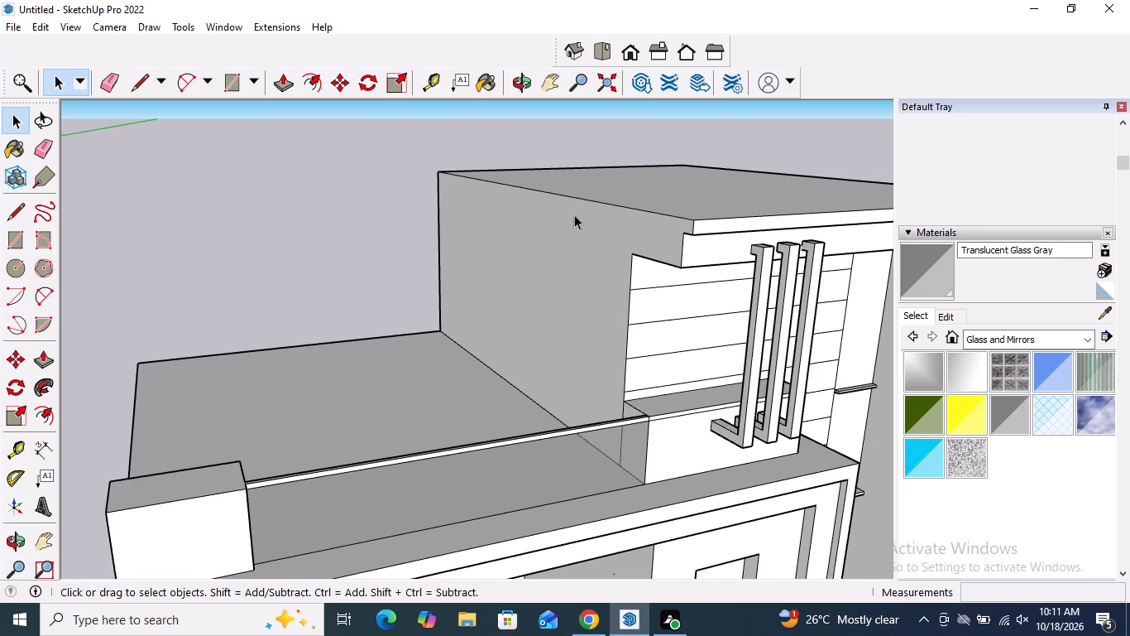
pyautogui.click(21, 220)
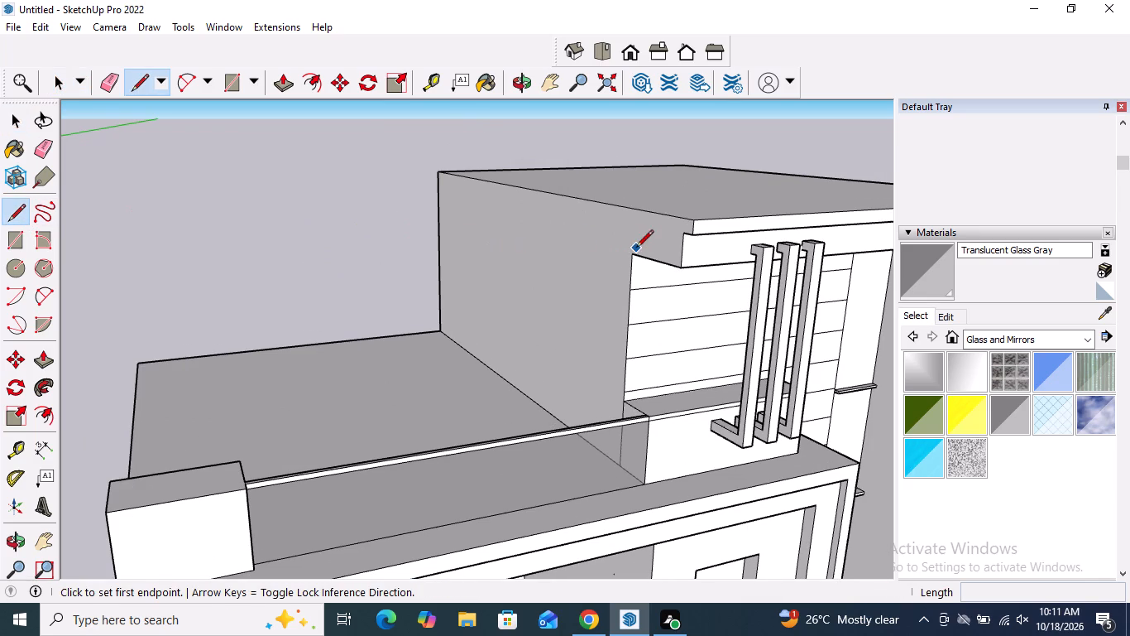
pyautogui.click(637, 254)
pyautogui.click(438, 197)
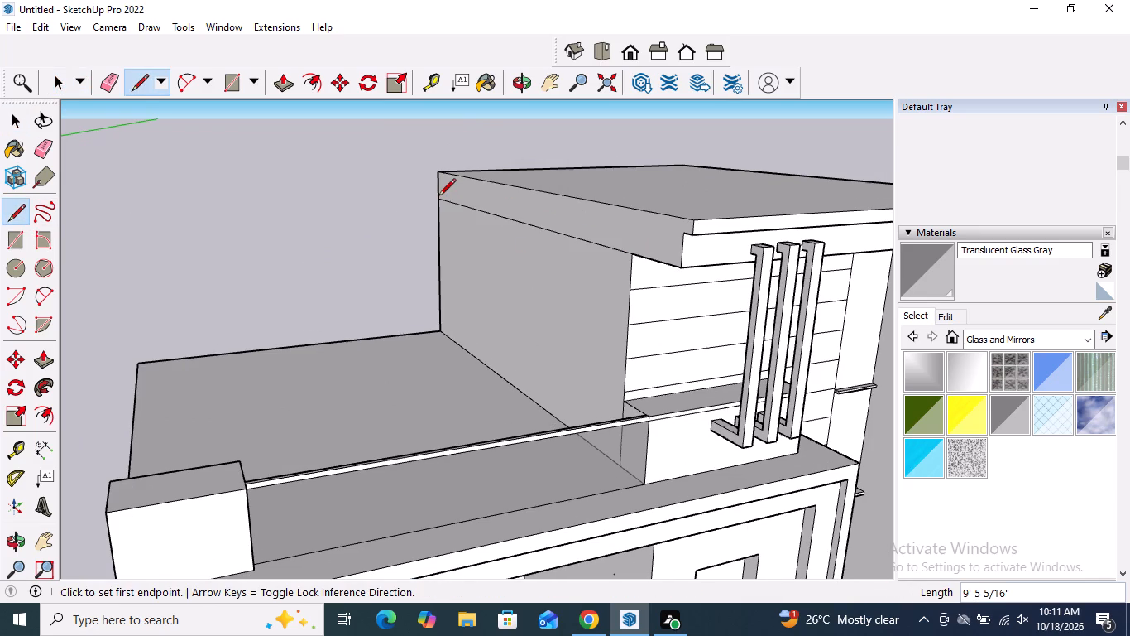
pyautogui.press('space')
# Push/Pull the roof band's side face outward over the terrace by about 2' 10 9/16".
pyautogui.click(43, 358)
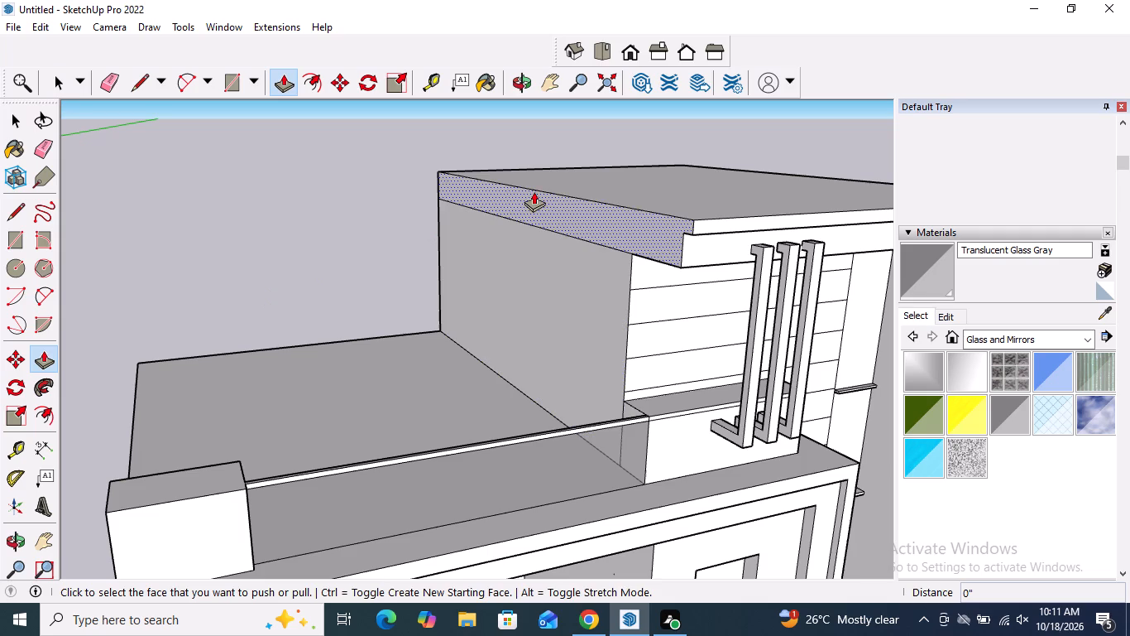
pyautogui.click(534, 190)
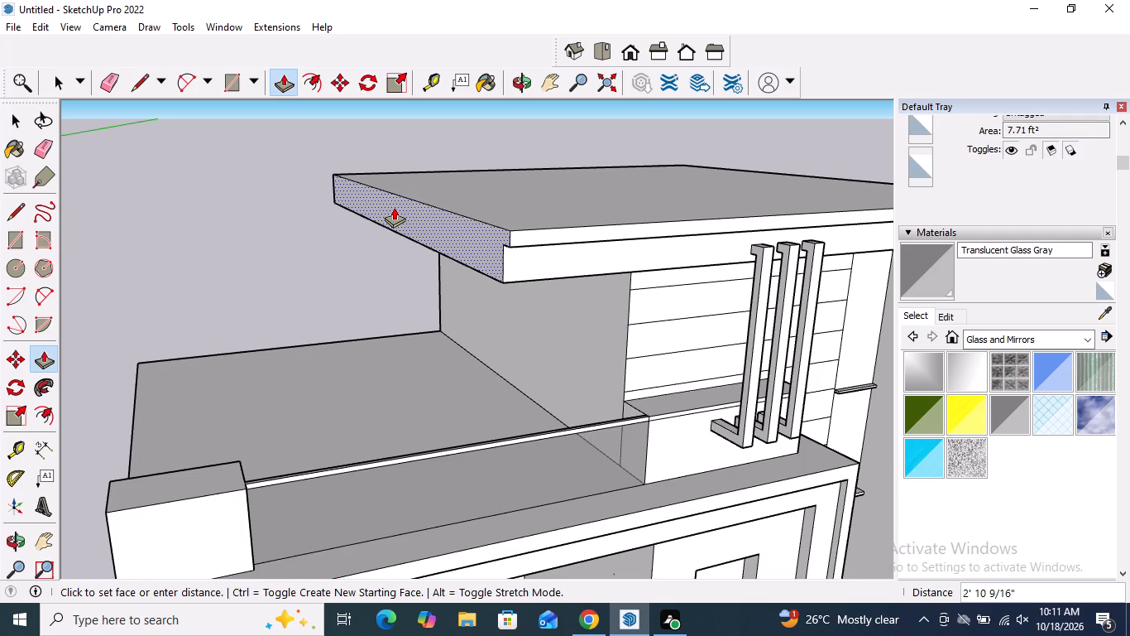
pyautogui.click(394, 207)
# Push/Pull the end face of the roof overhang further outward to lengthen its projection over the terrace.
pyautogui.scroll(-6, 360, 220)
pyautogui.moveTo(479, 320); pyautogui.dragTo(377, 235, button='middle')
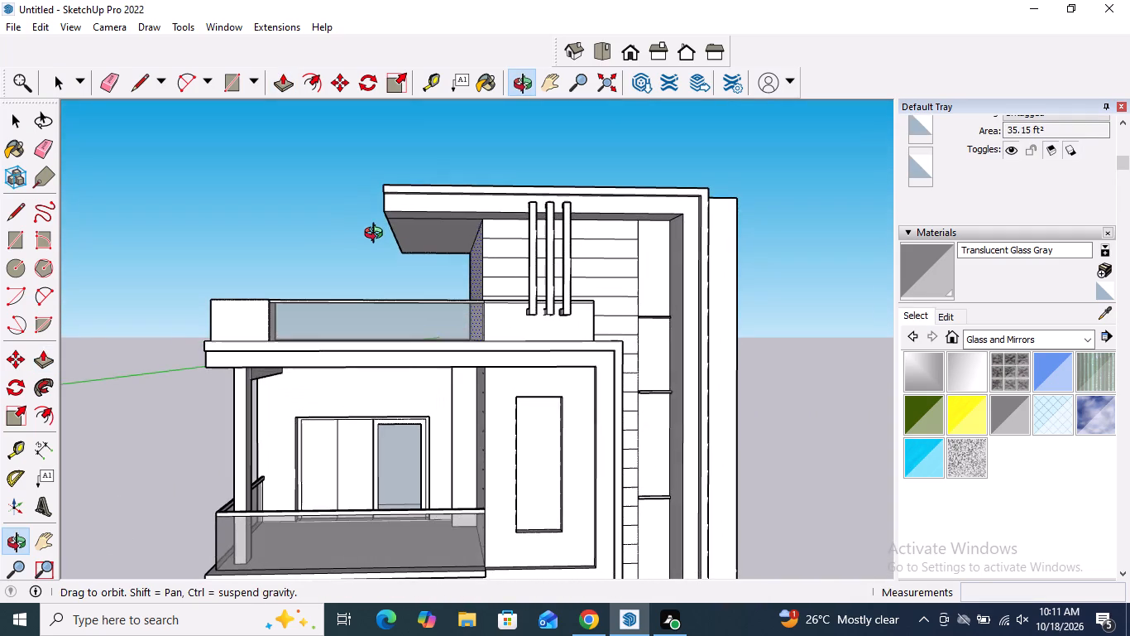
pyautogui.moveTo(377, 235); pyautogui.dragTo(721, 310, button='middle')
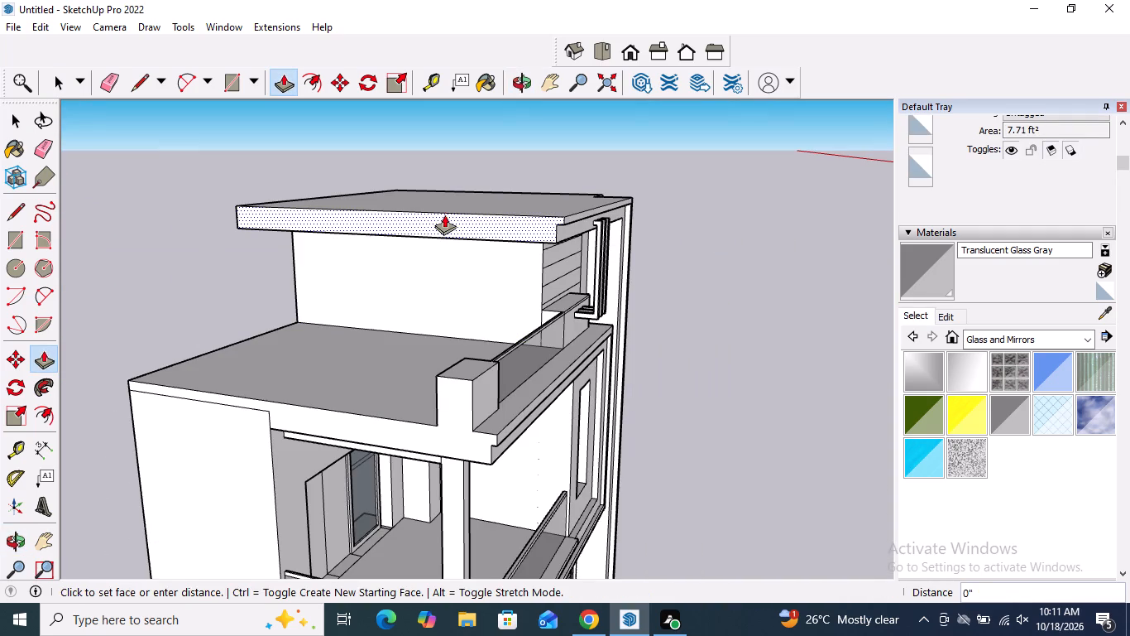
pyautogui.click(444, 214)
pyautogui.click(396, 228)
pyautogui.press('space')
# Push/Pull the end face of the roof overhang slightly back inward to shorten it.
pyautogui.scroll(-5, 622, 273)
pyautogui.moveTo(673, 306); pyautogui.dragTo(563, 330, button='middle')
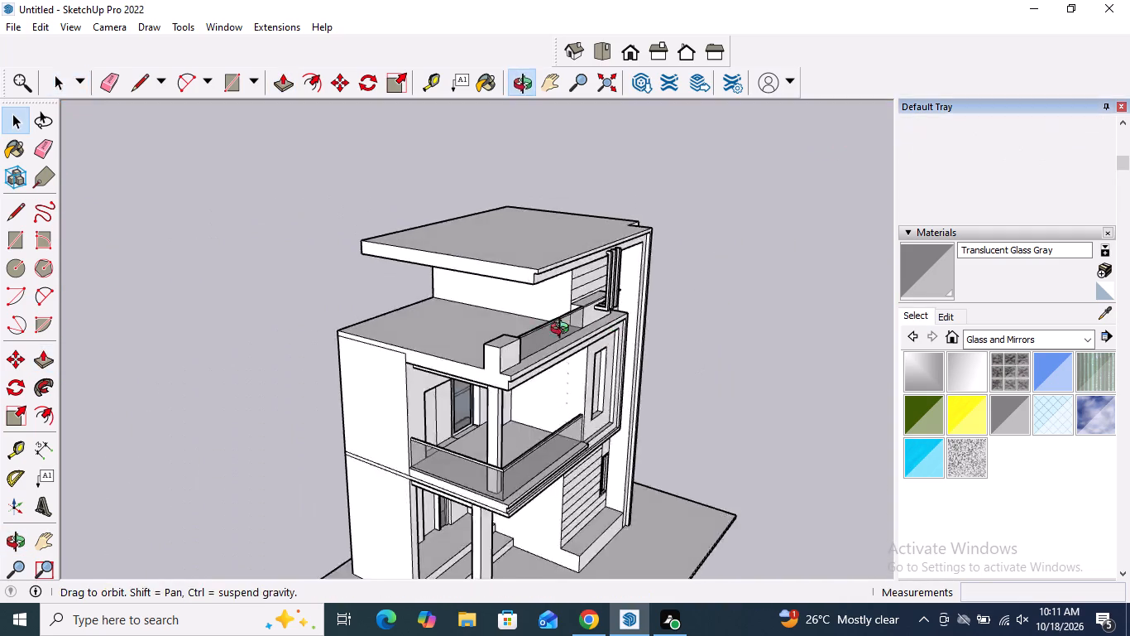
pyautogui.moveTo(563, 330); pyautogui.dragTo(339, 251, button='middle')
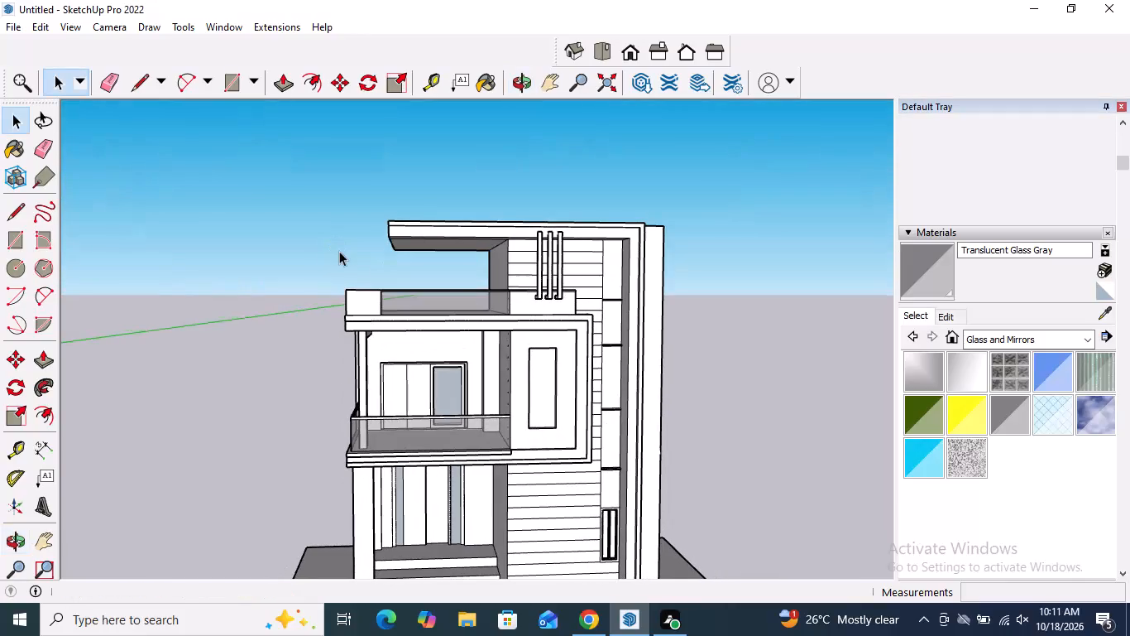
pyautogui.scroll(4, 424, 200)
pyautogui.moveTo(368, 218); pyautogui.dragTo(520, 266, button='middle')
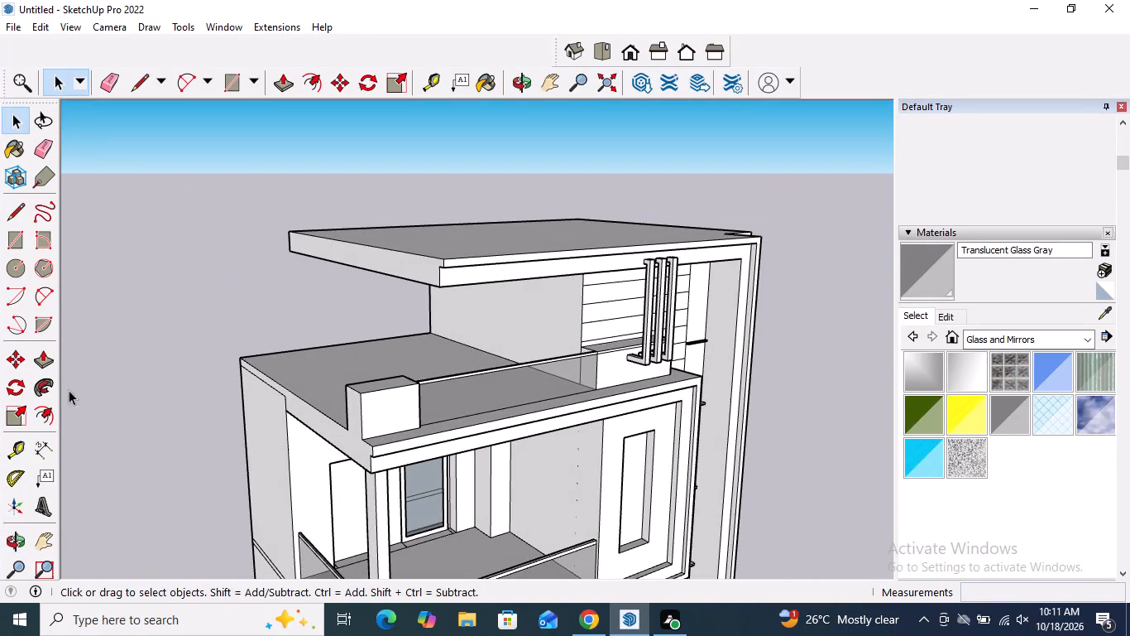
pyautogui.click(47, 364)
pyautogui.click(393, 272)
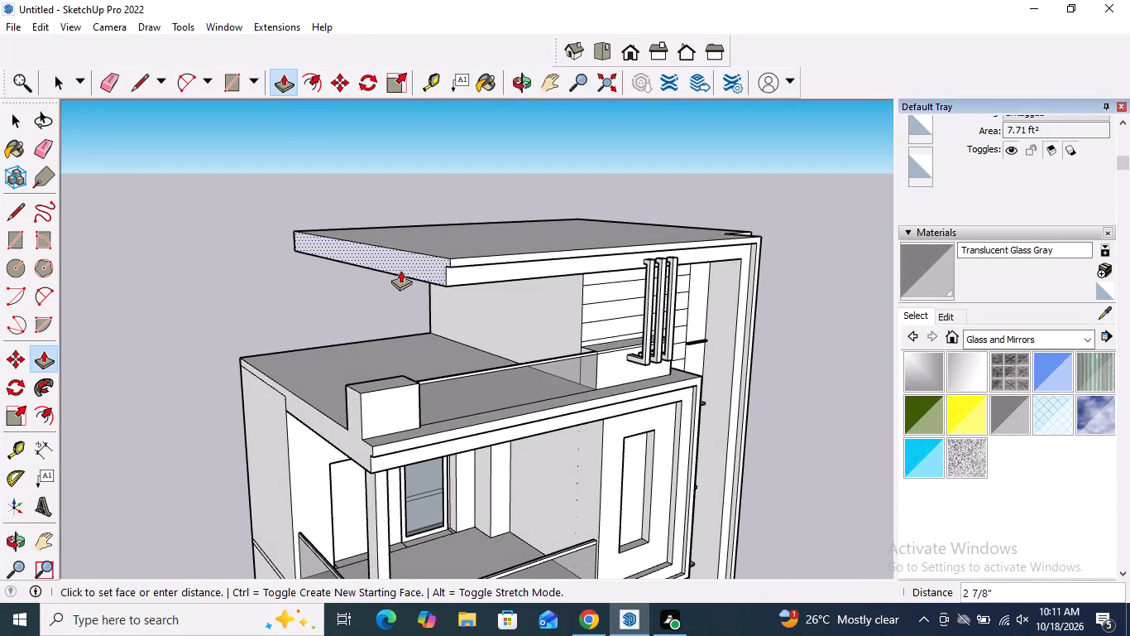
pyautogui.click(410, 270)
pyautogui.press('space')
# Start the Line tool for drawing edges on the top face of the extended roof slab.
pyautogui.scroll(-10, 407, 234)
pyautogui.moveTo(682, 266); pyautogui.dragTo(647, 296, button='middle')
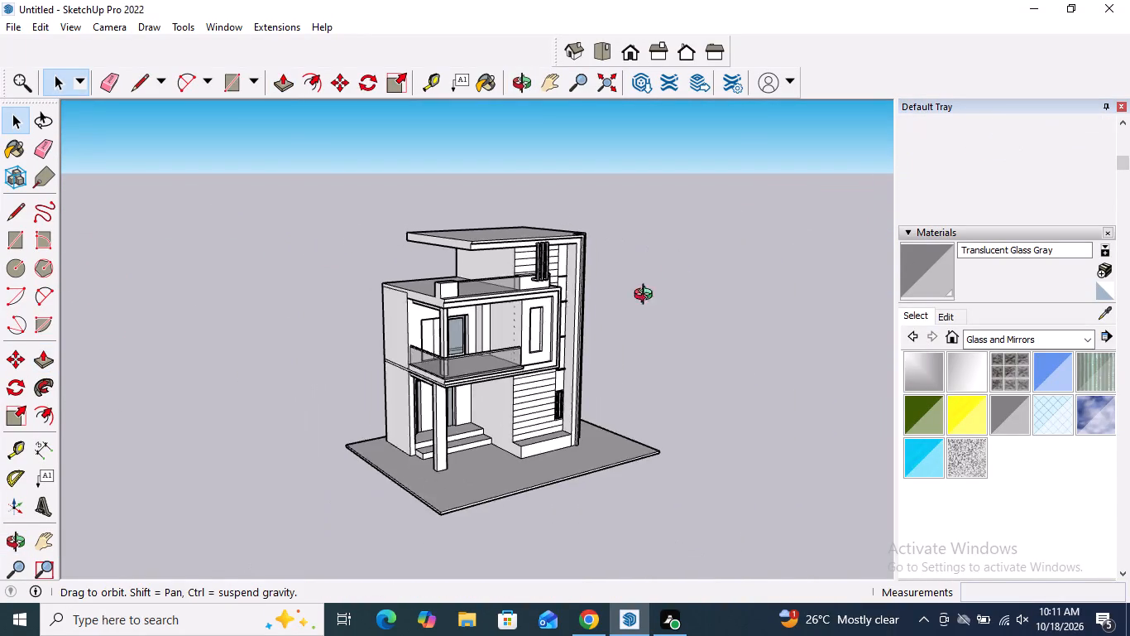
pyautogui.moveTo(647, 296); pyautogui.dragTo(541, 257, button='middle')
pyautogui.scroll(2, 531, 208)
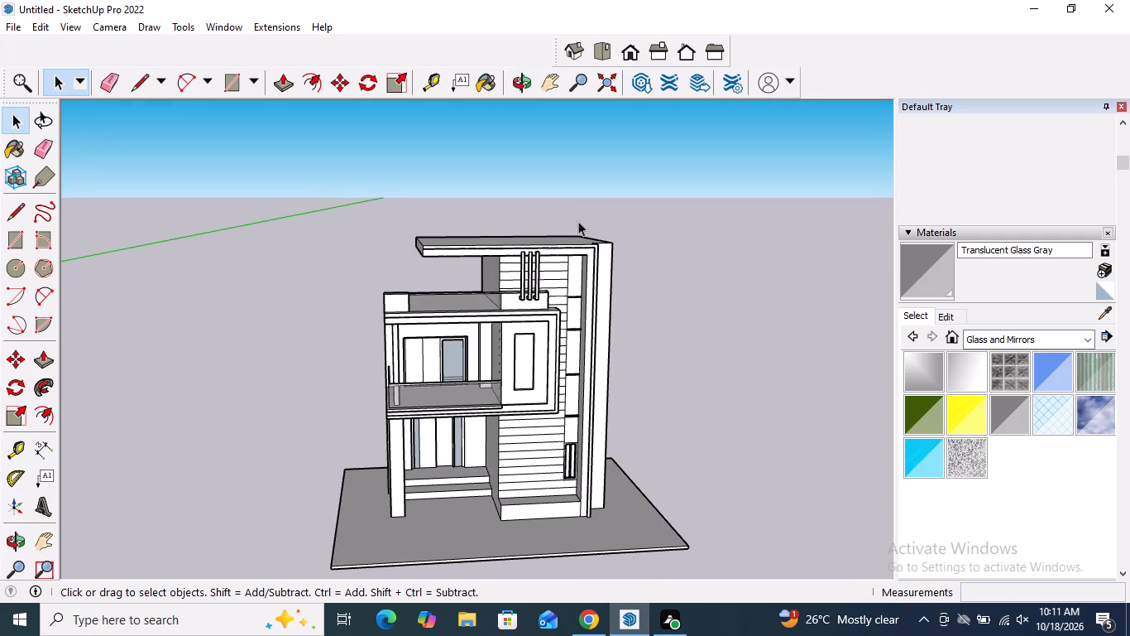
pyautogui.moveTo(588, 219); pyautogui.dragTo(482, 274, button='middle')
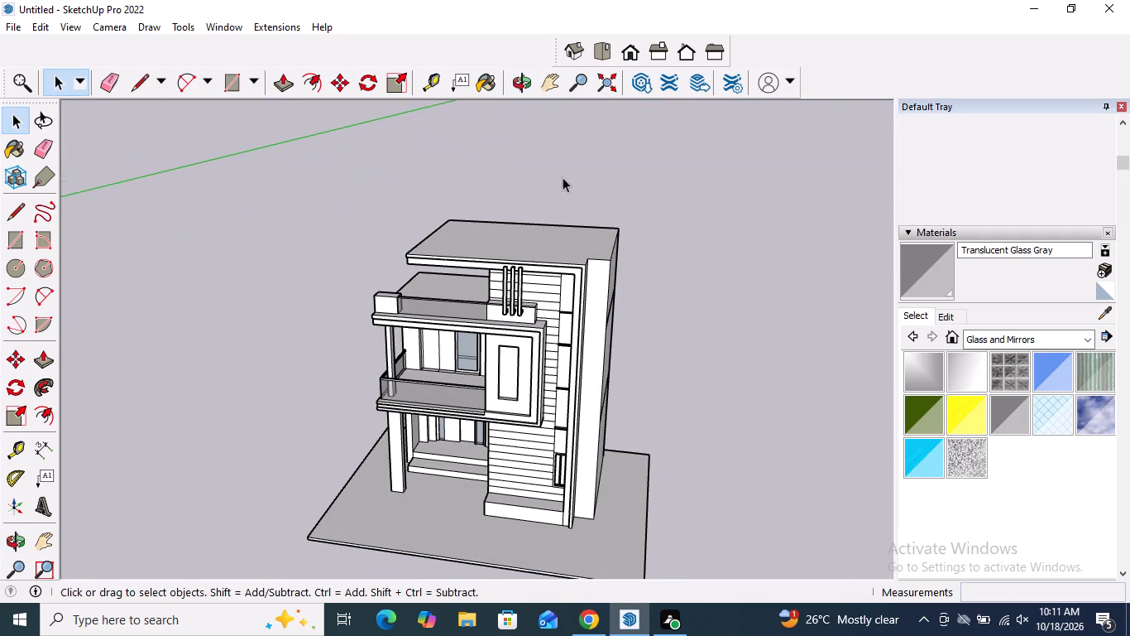
pyautogui.moveTo(577, 201); pyautogui.dragTo(616, 362, button='middle')
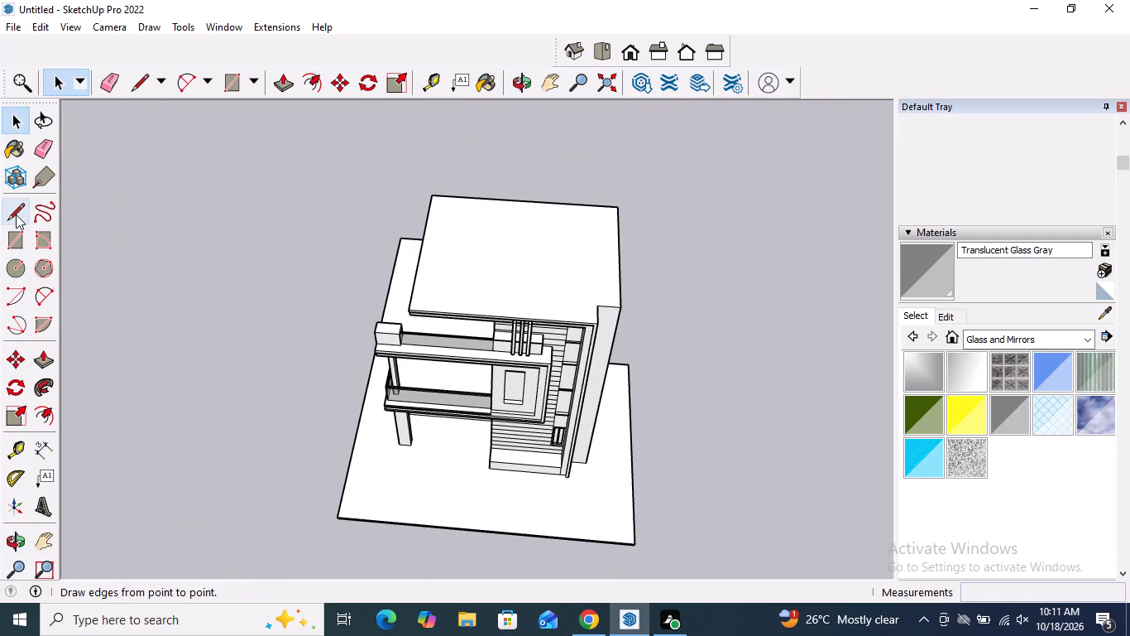
pyautogui.click(16, 214)
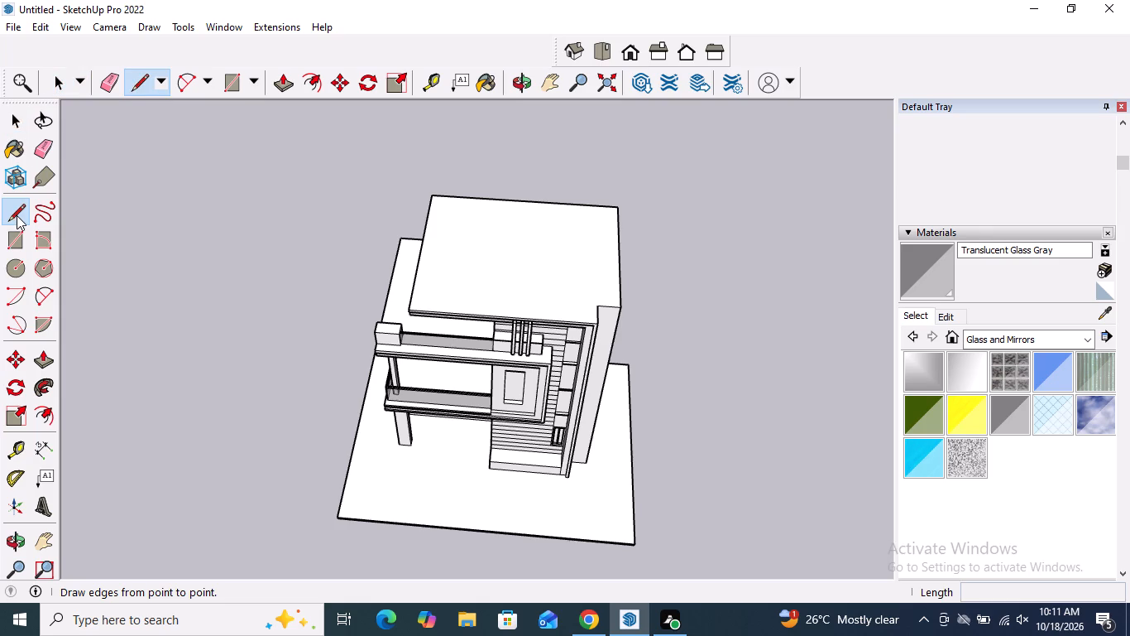
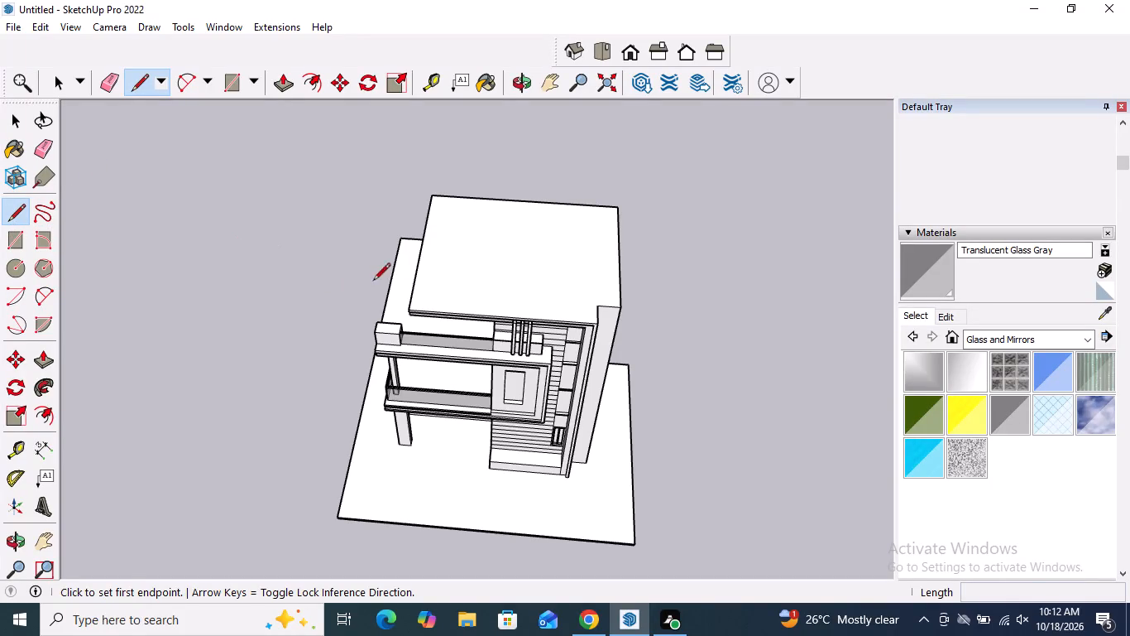
# Draw a line across the roof slab from its notch corner, turning it about 9' 5 5/16" to the rear edge above the grooved wall's side.
pyautogui.scroll(2, 569, 200)
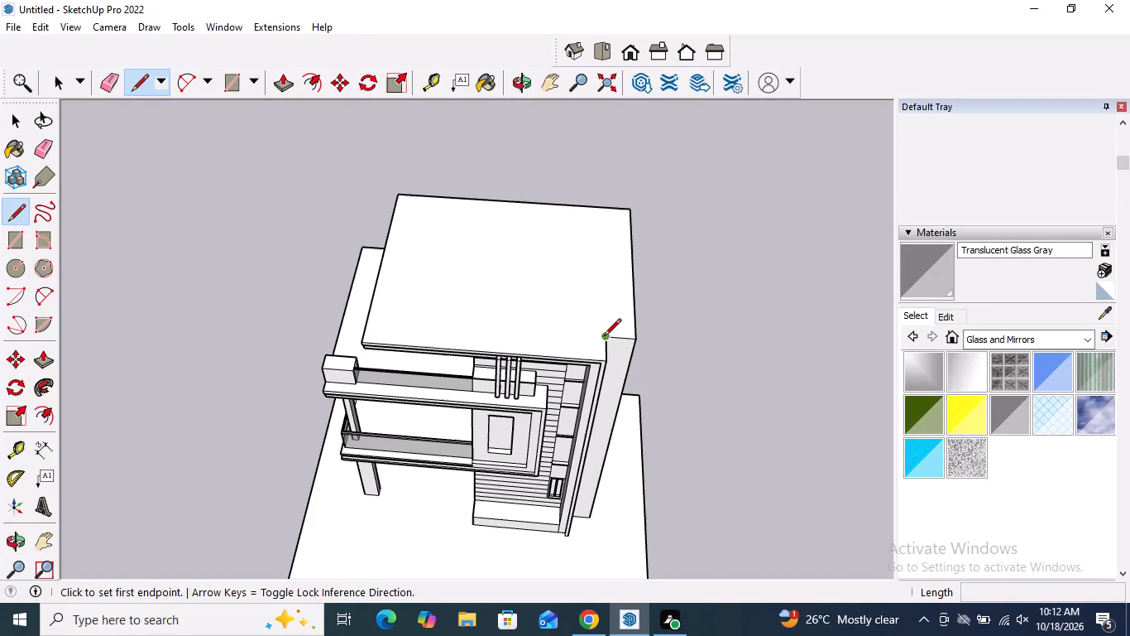
pyautogui.click(604, 337)
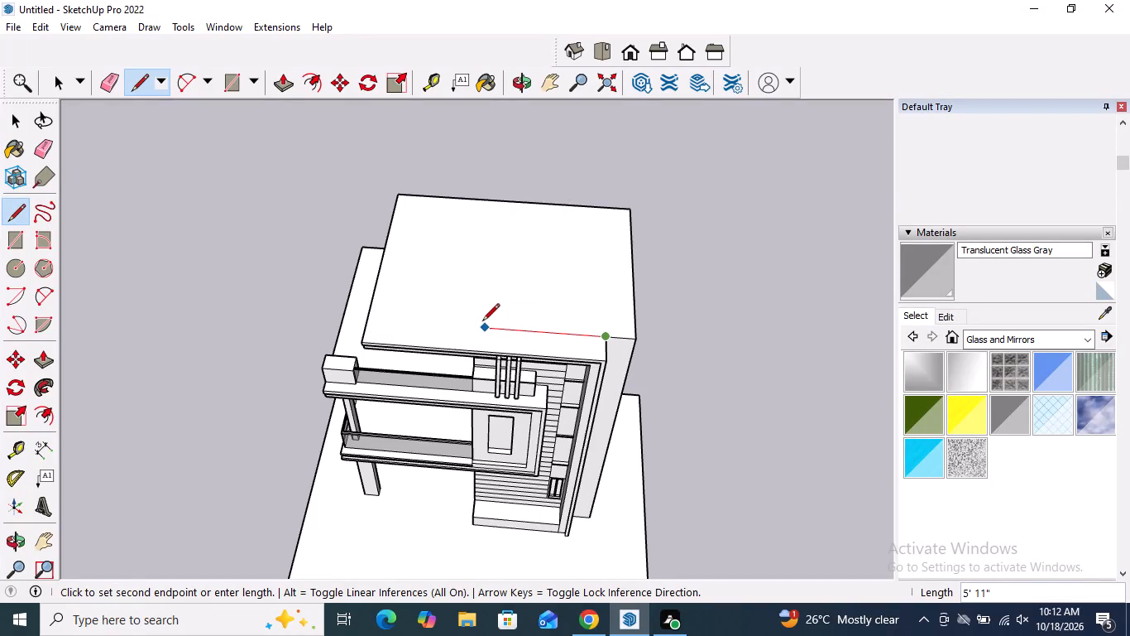
pyautogui.moveTo(480, 321); pyautogui.dragTo(477, 309, button='middle')
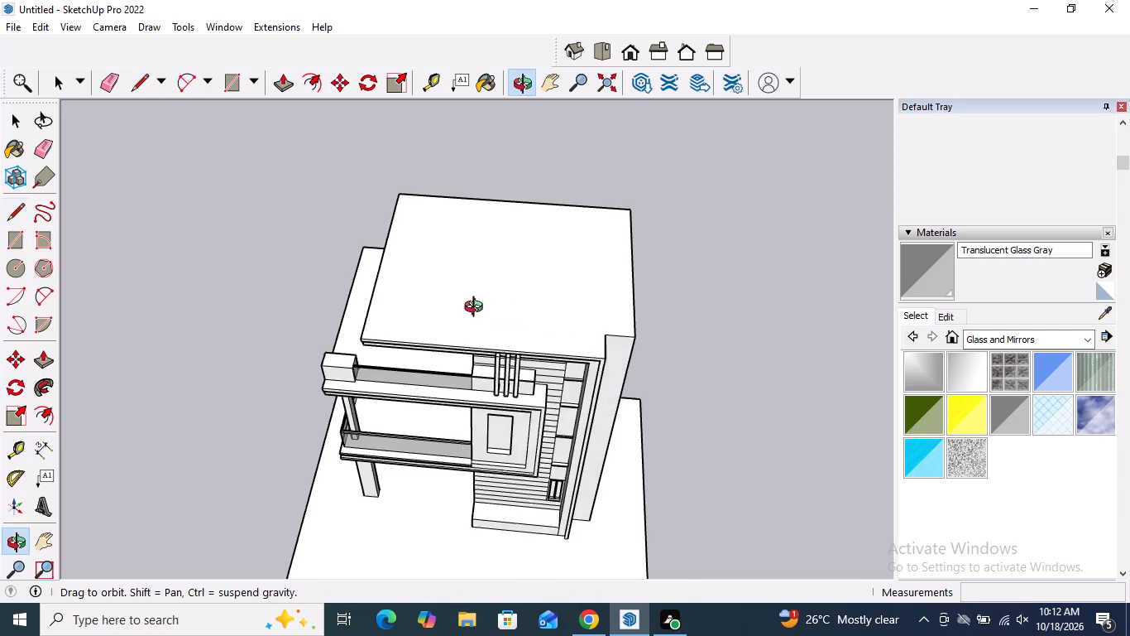
pyautogui.moveTo(477, 309); pyautogui.dragTo(519, 131, button='middle')
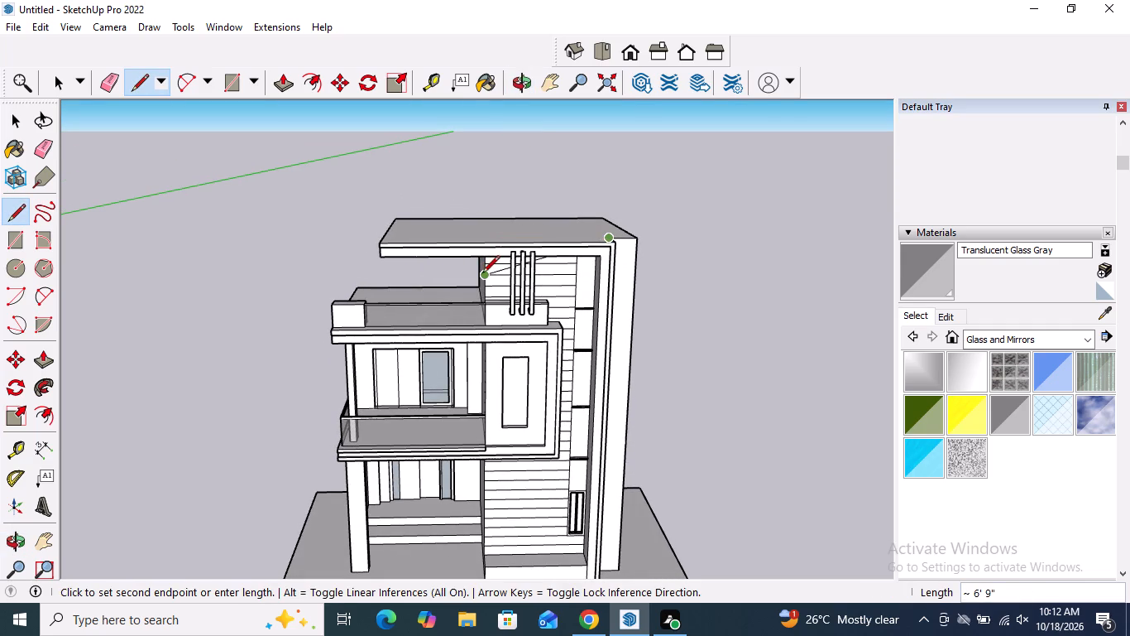
pyautogui.click(485, 234)
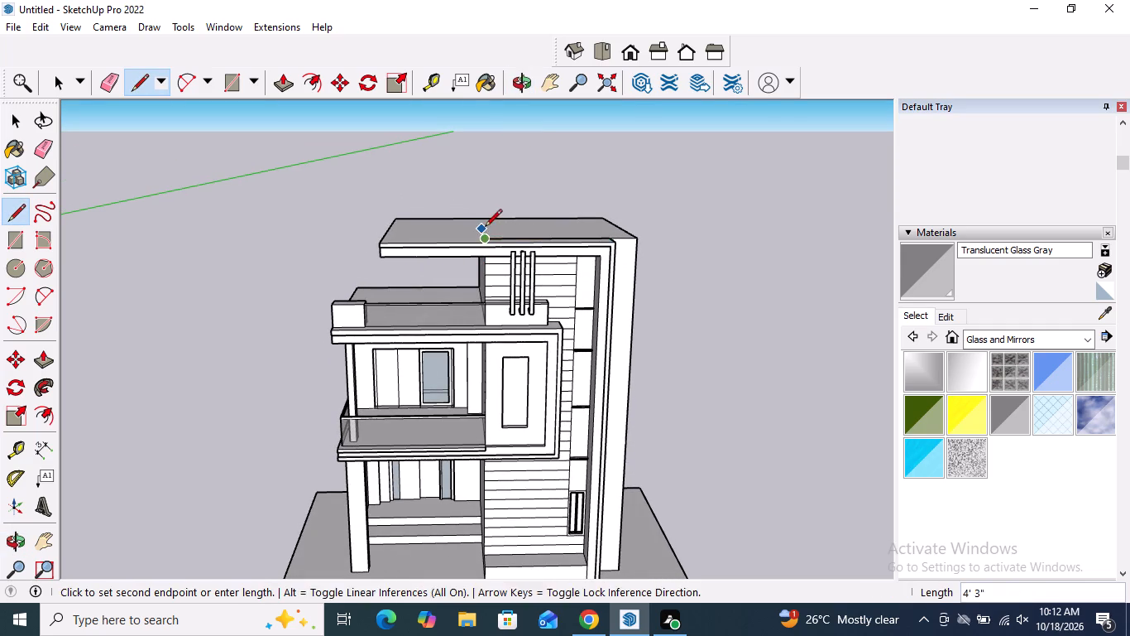
pyautogui.moveTo(485, 247); pyautogui.dragTo(475, 356, button='middle')
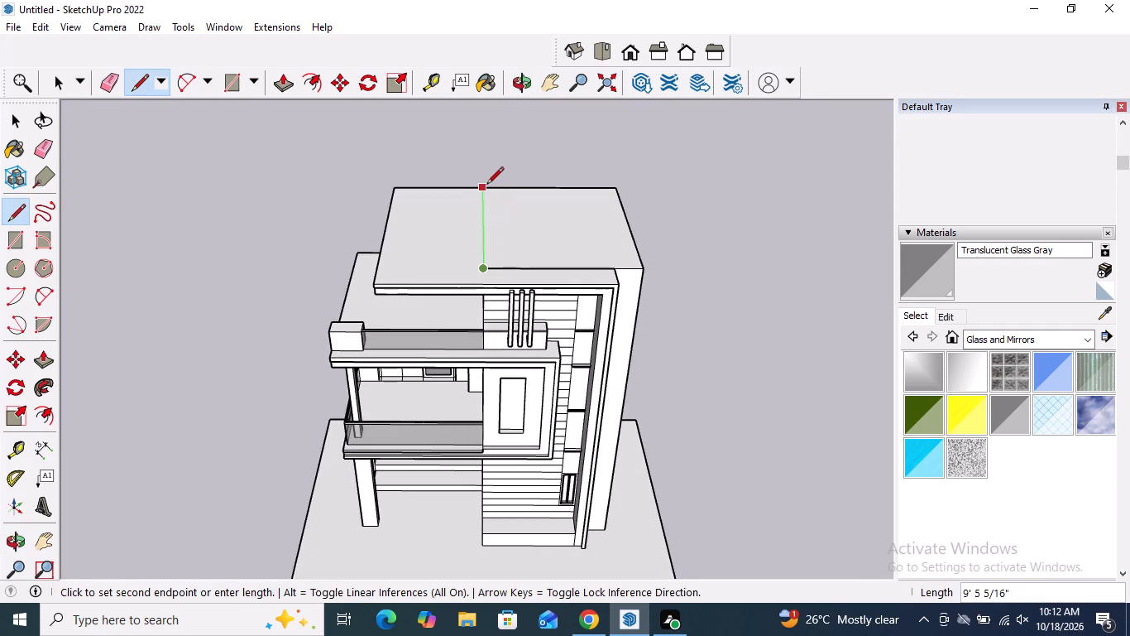
pyautogui.click(486, 185)
pyautogui.press('space')
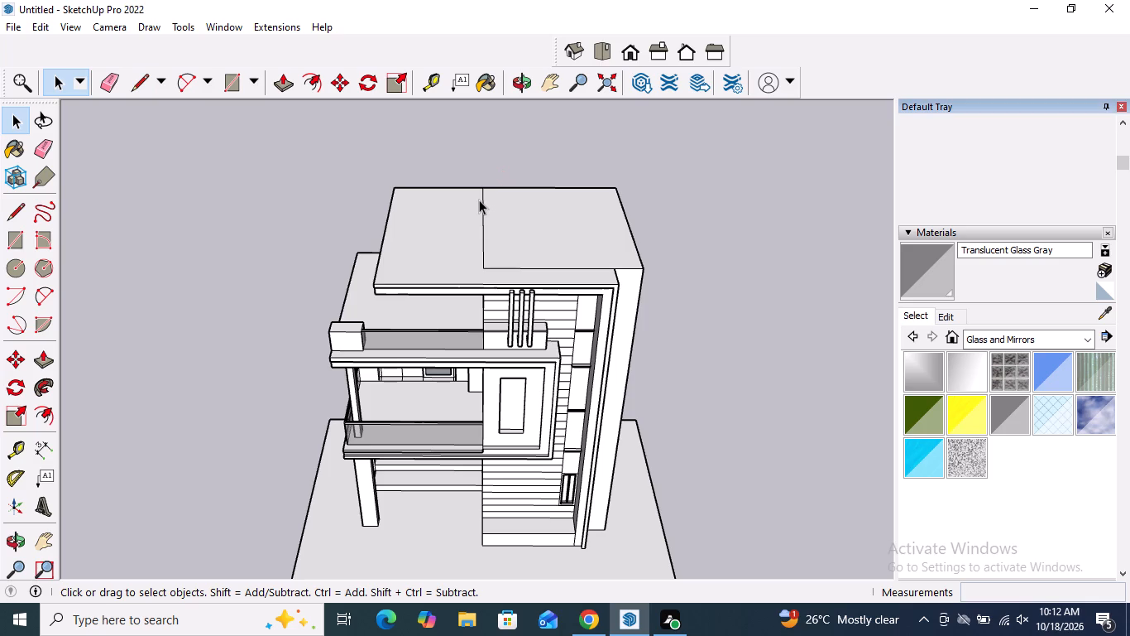
# Push/Pull the newly outlined rear rectangle of the roof upward by about 1' 3 1/2" to form a raised block.
pyautogui.scroll(-3, 479, 203)
pyautogui.moveTo(485, 256); pyautogui.dragTo(420, 184, button='middle')
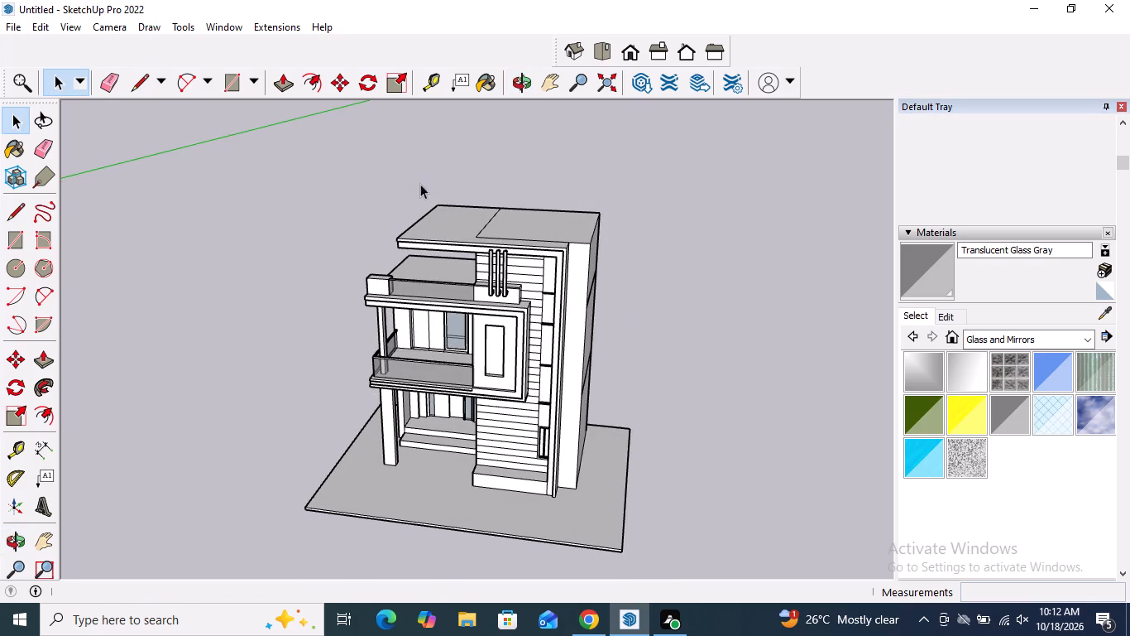
pyautogui.click(44, 358)
pyautogui.click(504, 217)
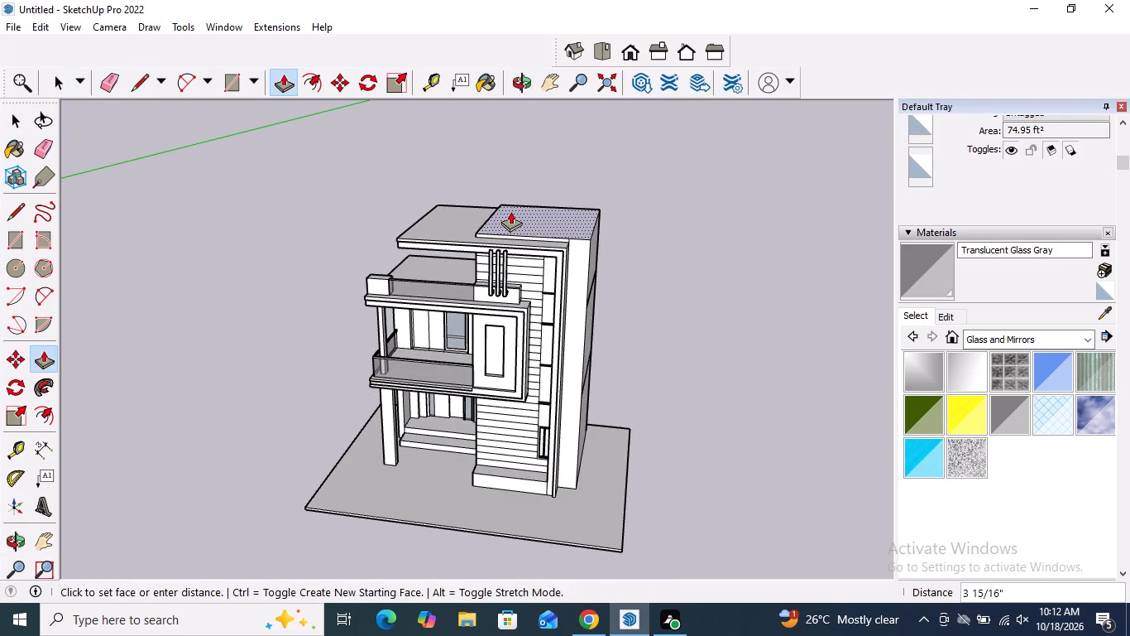
pyautogui.click(514, 200)
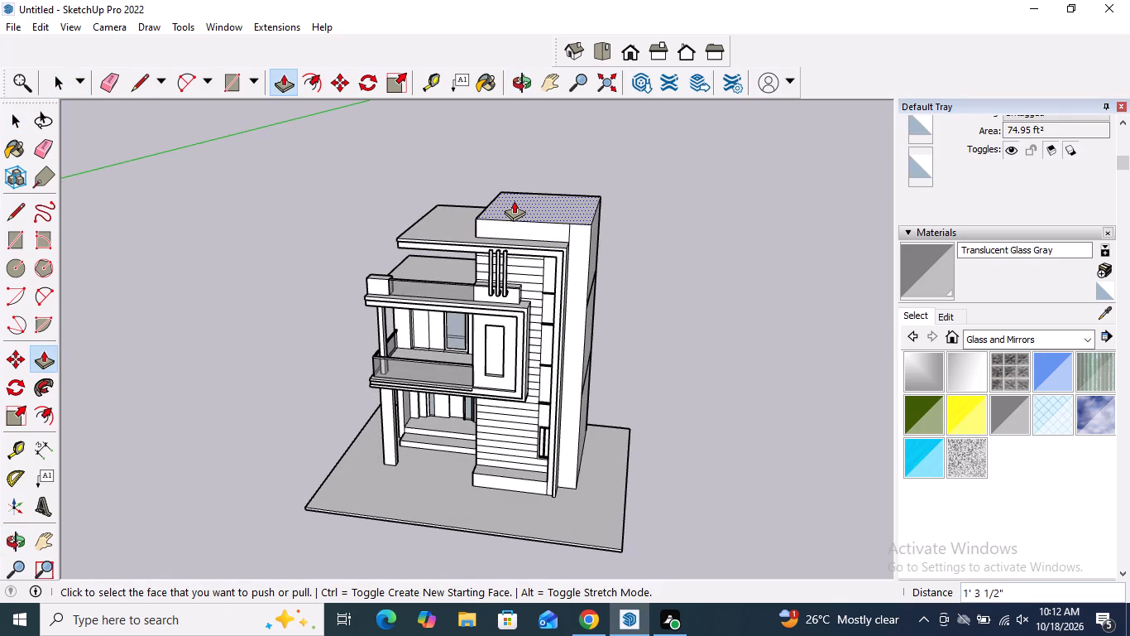
# Push/Pull the raised roof block's top face further upward by about 9 1/8".
pyautogui.scroll(1, 520, 202)
pyautogui.moveTo(520, 202); pyautogui.dragTo(522, 244, button='middle')
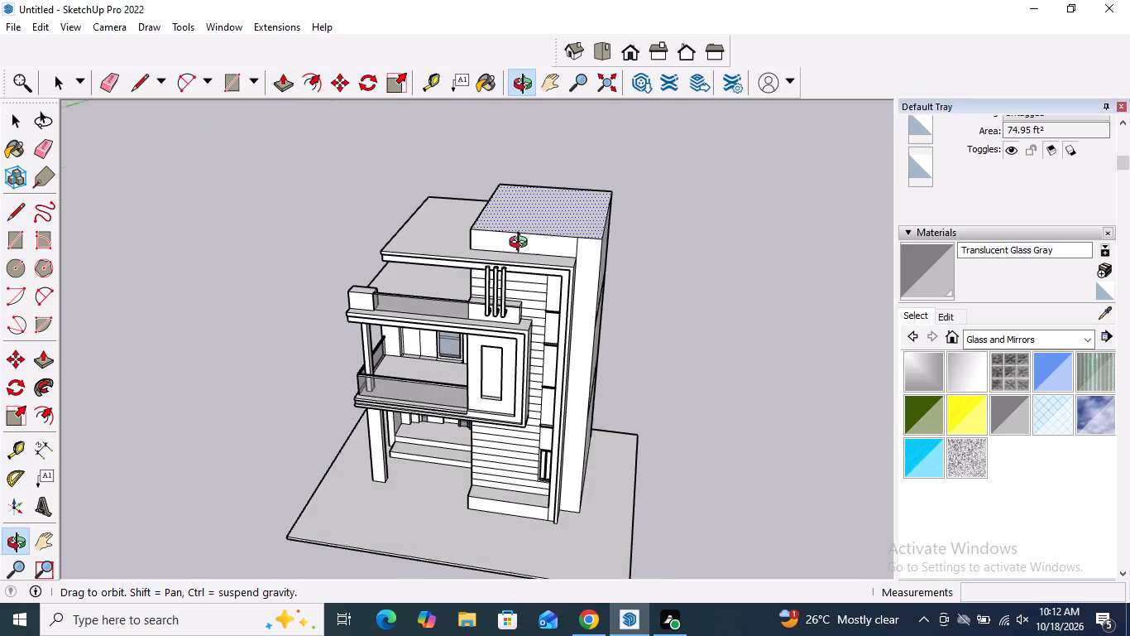
pyautogui.moveTo(522, 244); pyautogui.dragTo(524, 250, button='middle')
pyautogui.click(529, 224)
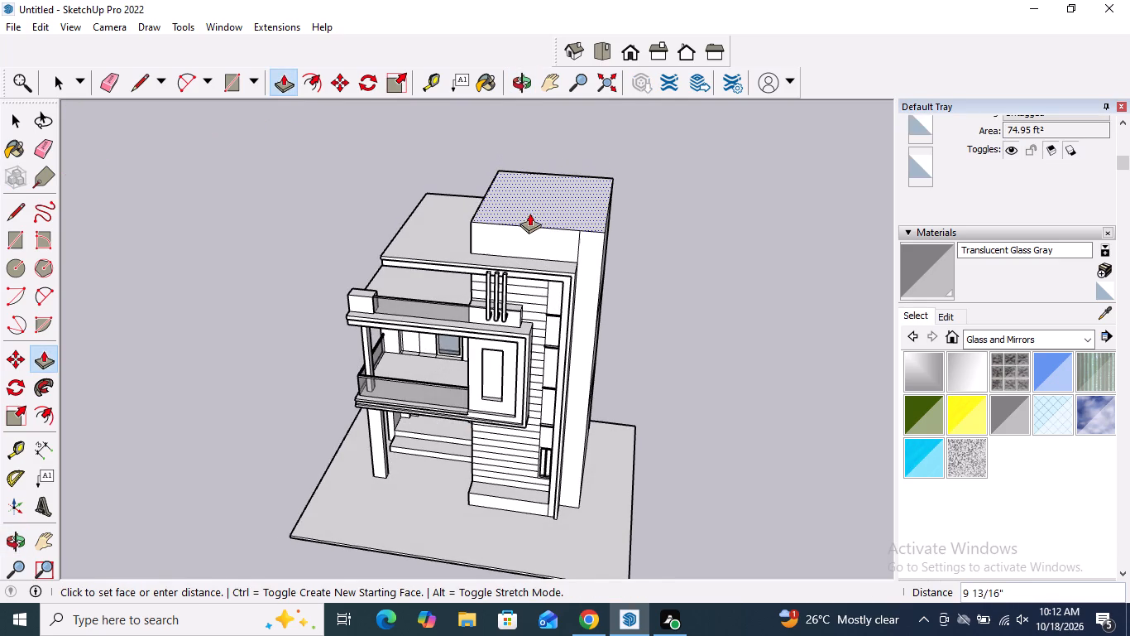
pyautogui.click(529, 213)
# Erase the vertical seam edge on the front face of the raised roof block.
pyautogui.moveTo(578, 298); pyautogui.dragTo(667, 163, button='middle')
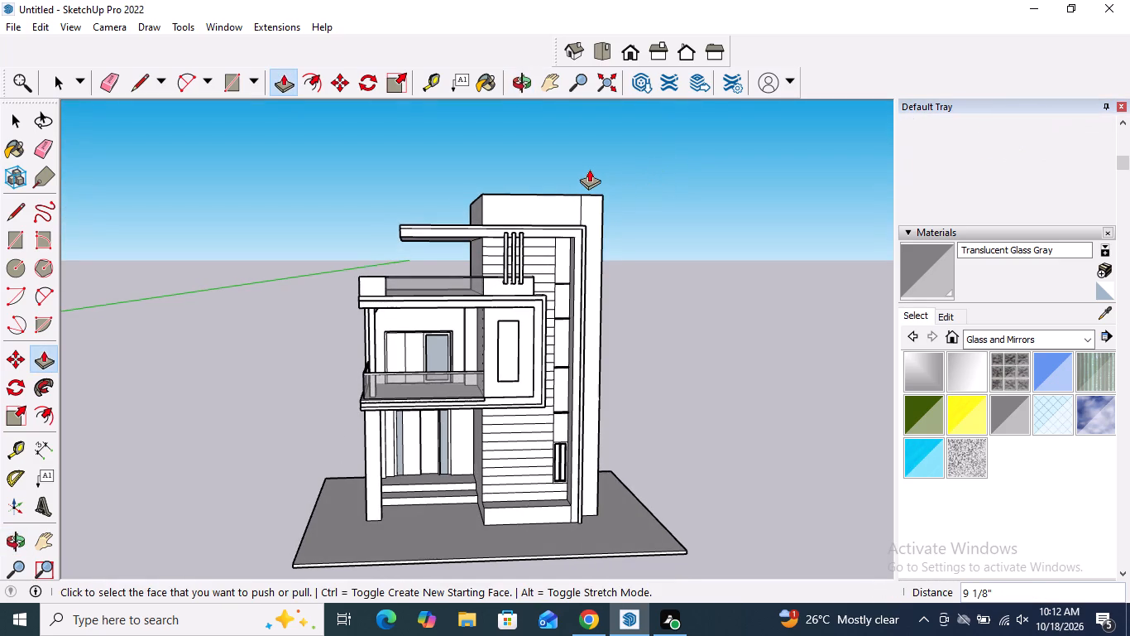
pyautogui.scroll(4, 587, 173)
pyautogui.press('space')
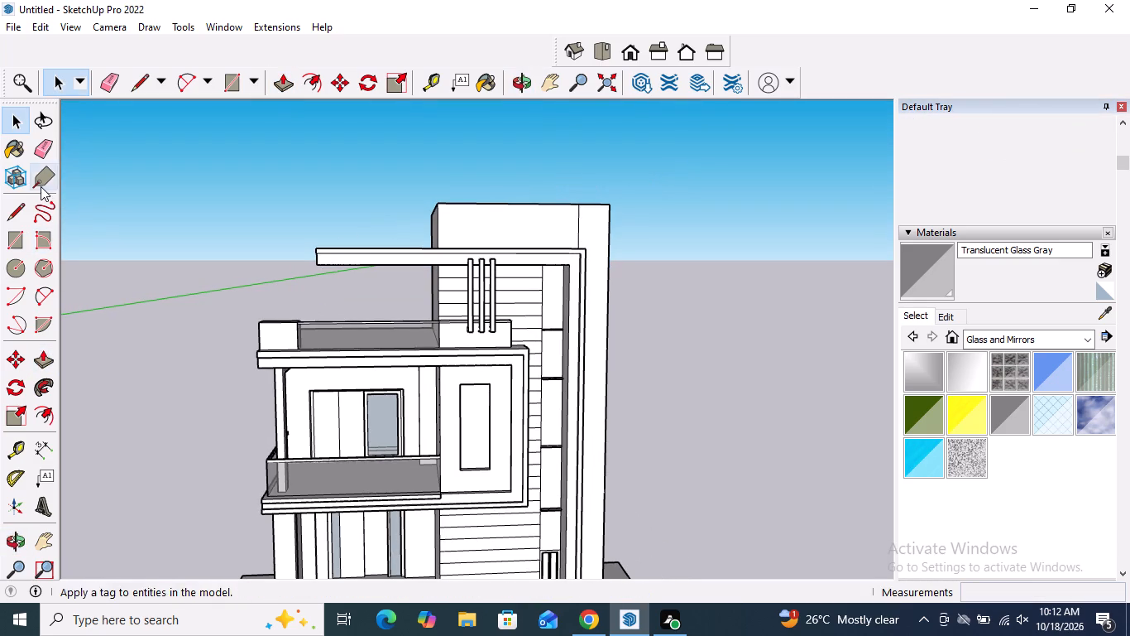
pyautogui.click(42, 152)
pyautogui.scroll(3, 538, 223)
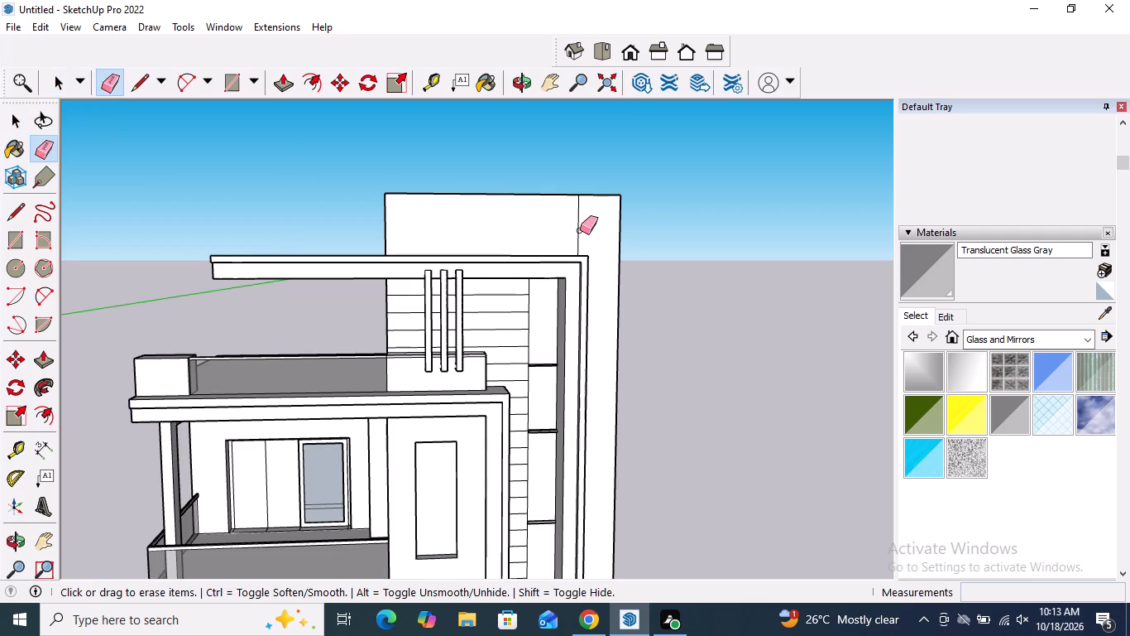
pyautogui.click(580, 230)
pyautogui.press('space')
# Push/Pull the raised block's top face upward again by about 9 1/4".
pyautogui.scroll(-5, 510, 283)
pyautogui.scroll(-4, 598, 267)
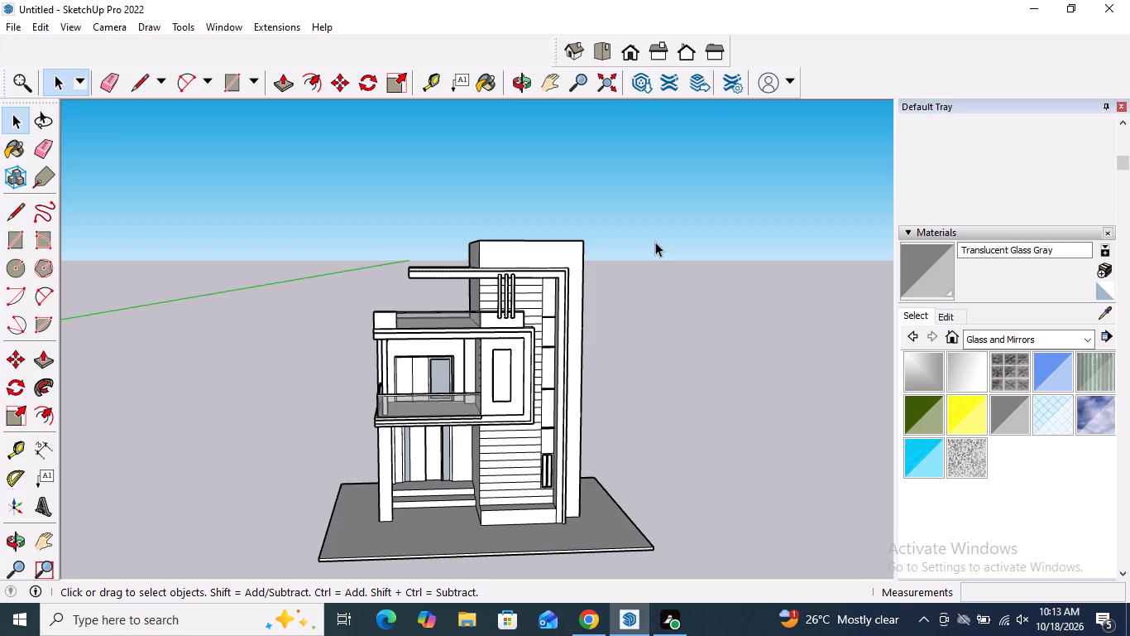
pyautogui.scroll(-2, 644, 245)
pyautogui.moveTo(604, 289); pyautogui.dragTo(493, 296, button='middle')
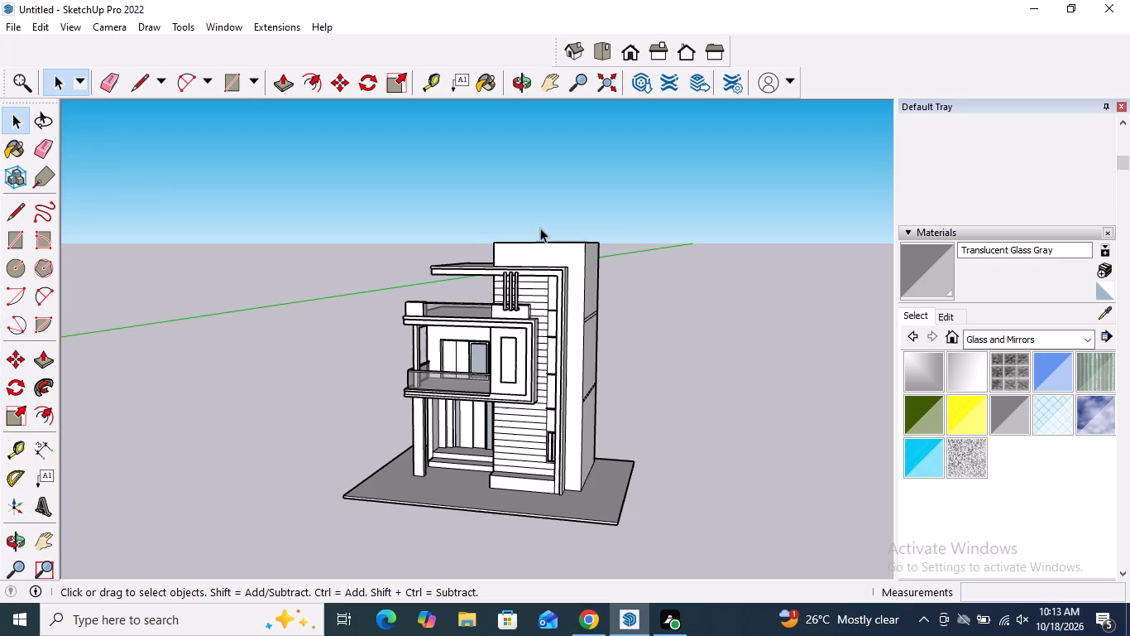
pyautogui.scroll(7, 541, 226)
pyautogui.moveTo(543, 270); pyautogui.dragTo(541, 306, button='middle')
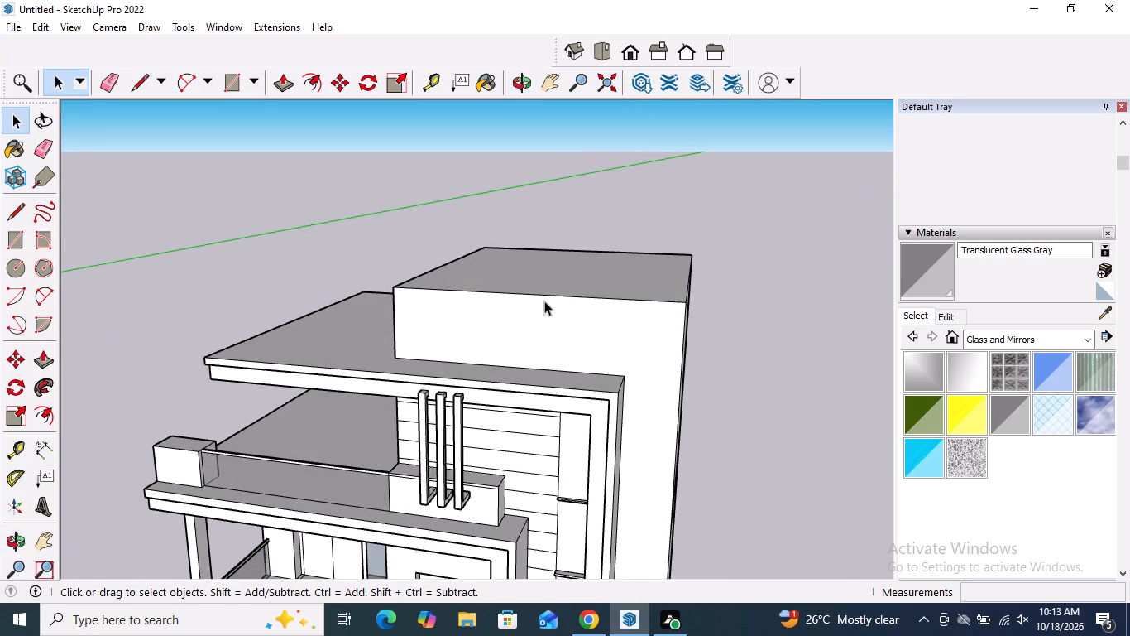
pyautogui.middleClick(544, 301)
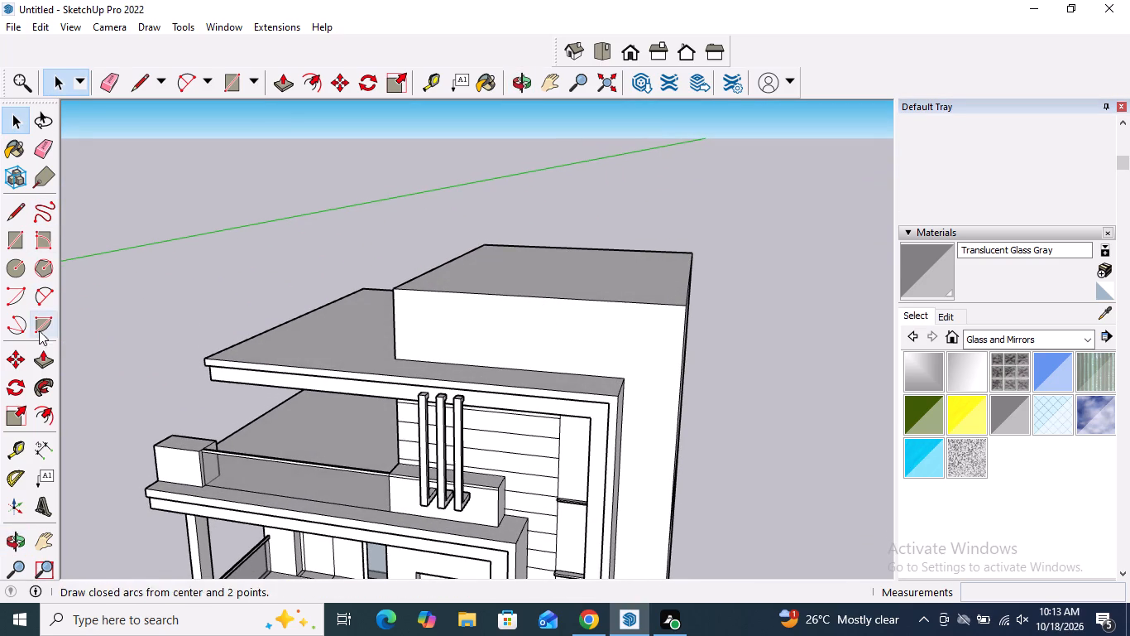
pyautogui.click(41, 357)
pyautogui.click(562, 271)
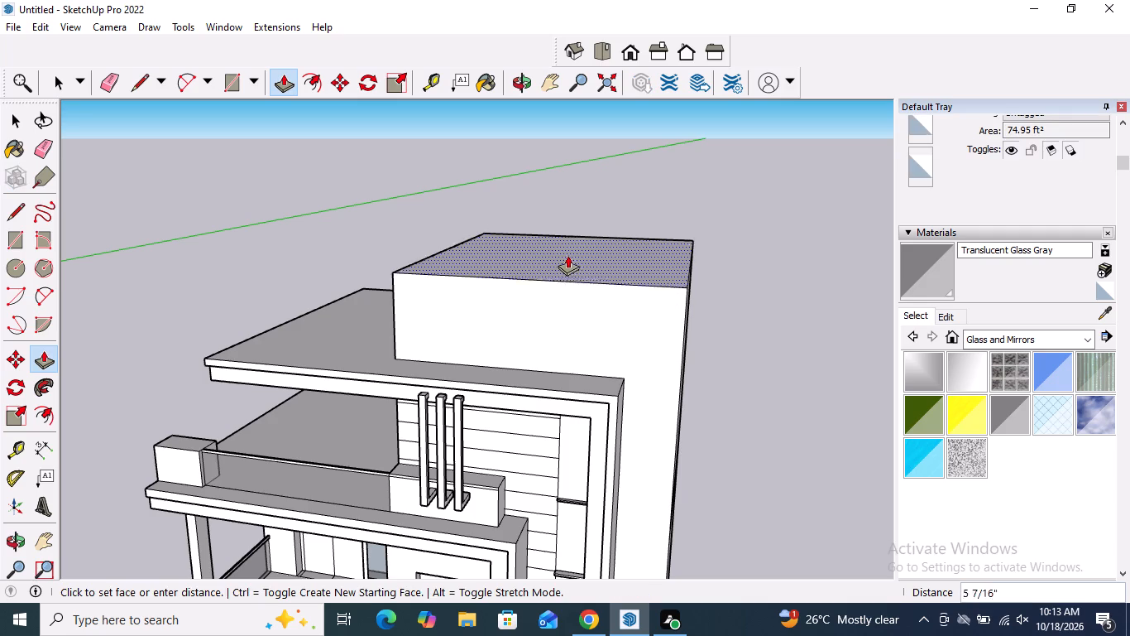
pyautogui.click(569, 247)
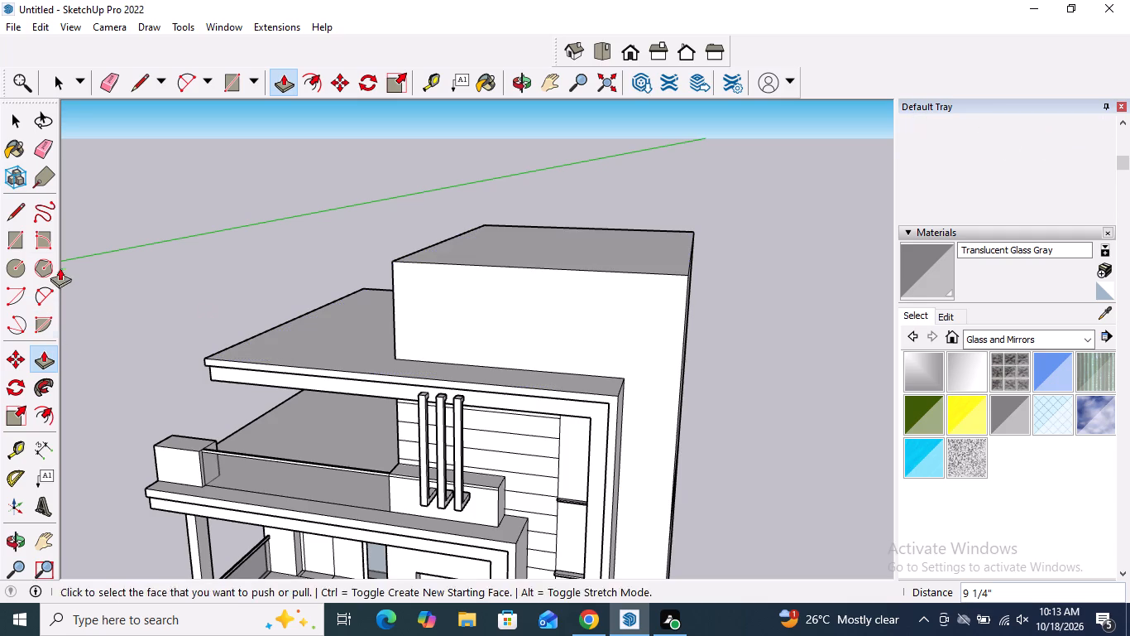
# Draw a line about 7' 11 1/4" long across the raised block's front face, just below and parallel to its top edge.
pyautogui.click(31, 214)
pyautogui.click(19, 218)
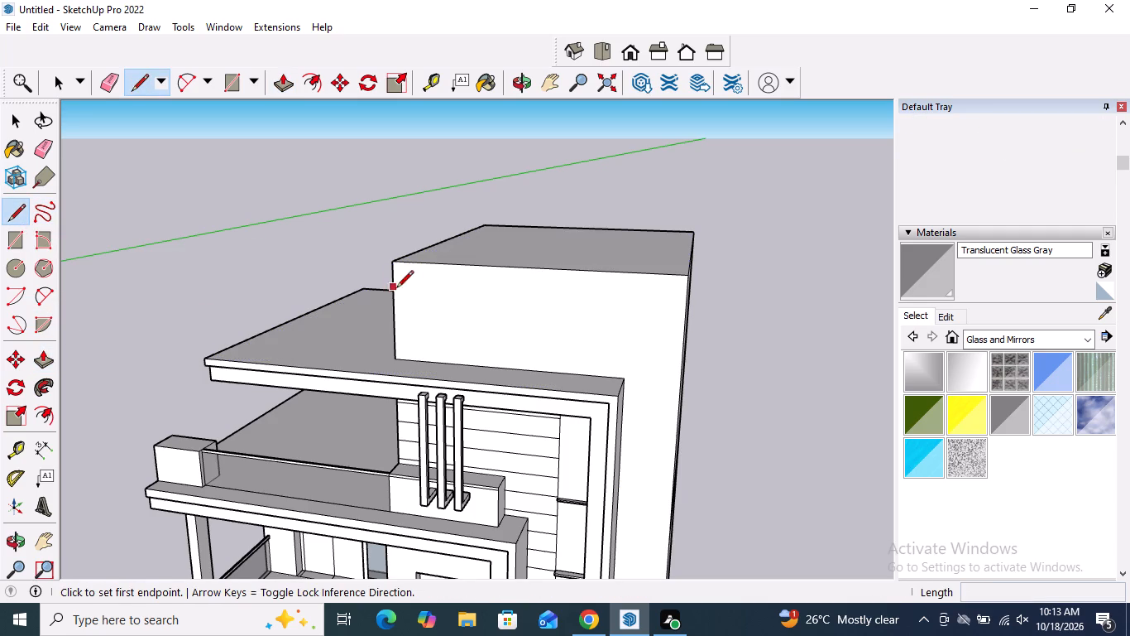
pyautogui.moveTo(392, 284); pyautogui.dragTo(402, 284)
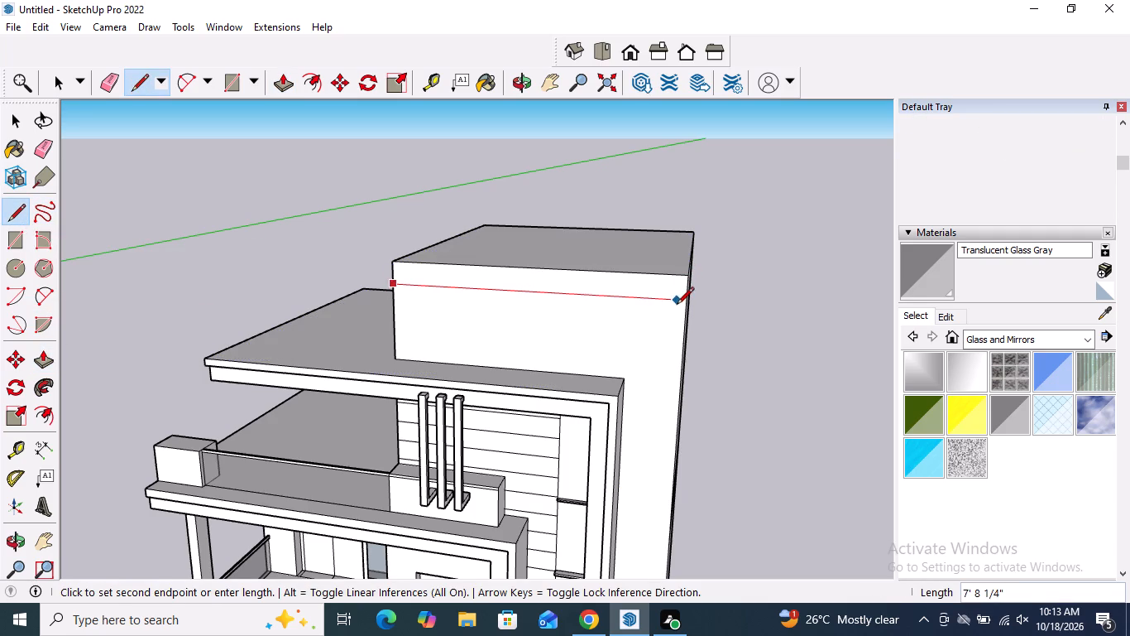
pyautogui.click(684, 306)
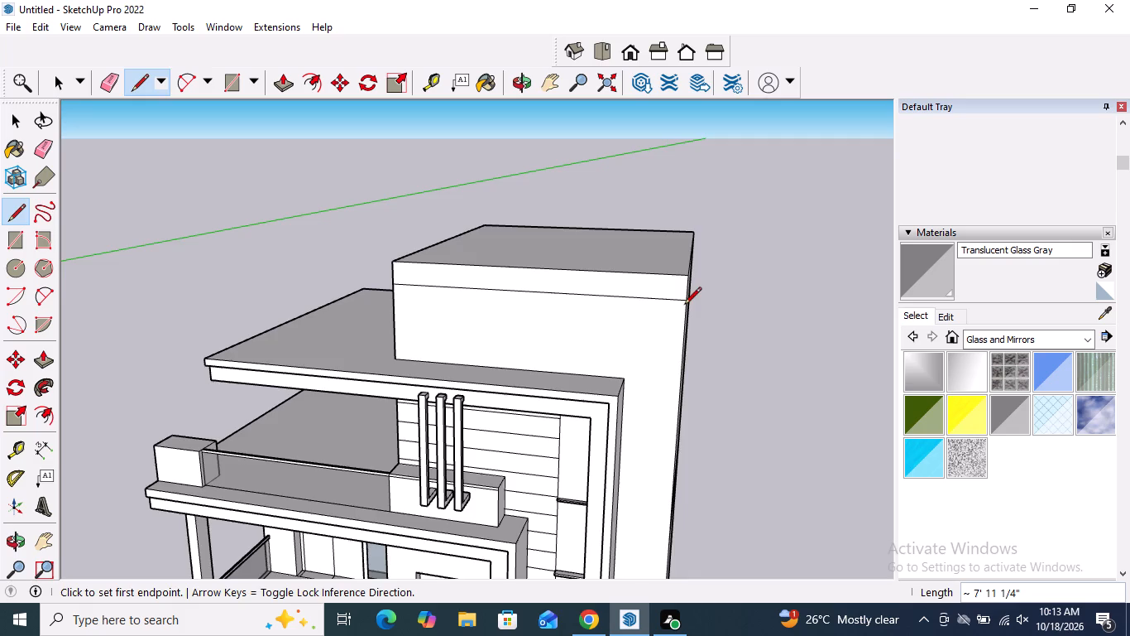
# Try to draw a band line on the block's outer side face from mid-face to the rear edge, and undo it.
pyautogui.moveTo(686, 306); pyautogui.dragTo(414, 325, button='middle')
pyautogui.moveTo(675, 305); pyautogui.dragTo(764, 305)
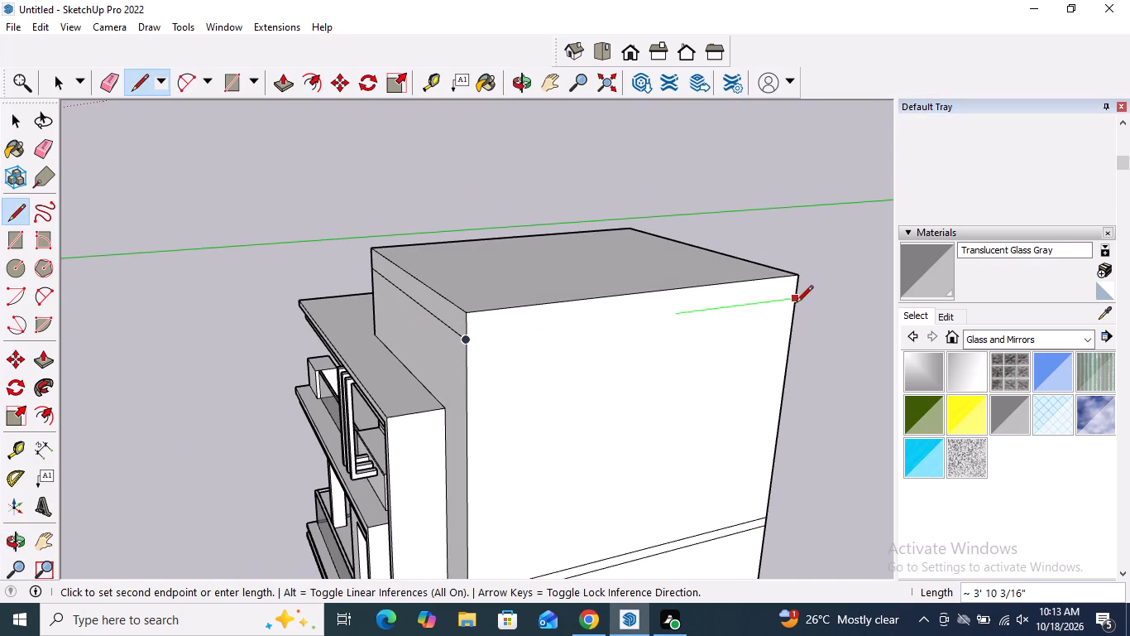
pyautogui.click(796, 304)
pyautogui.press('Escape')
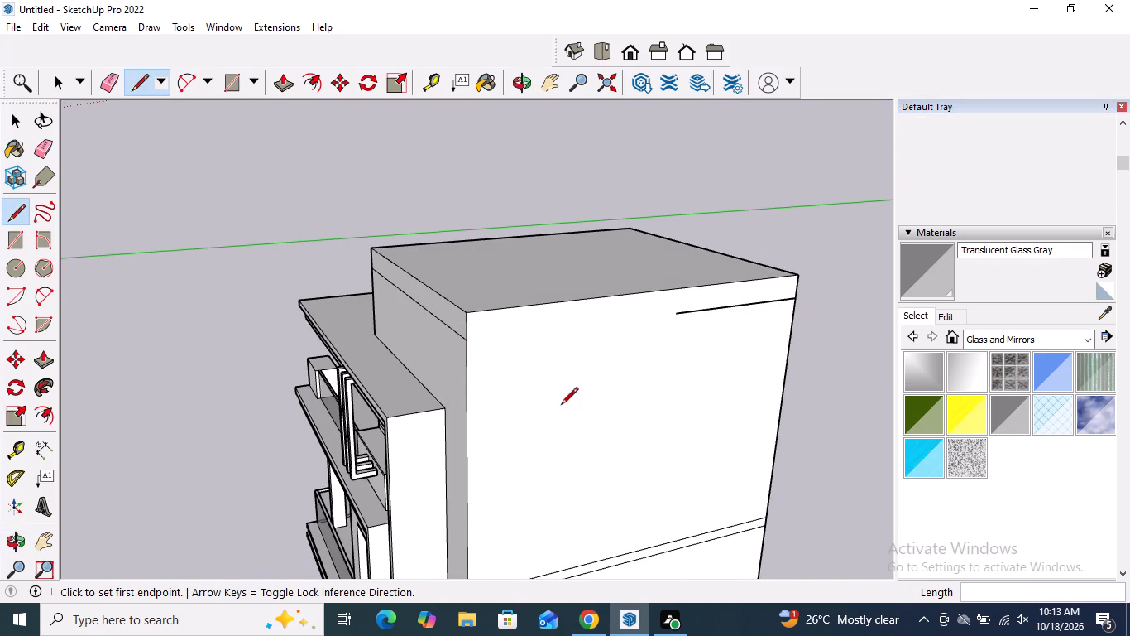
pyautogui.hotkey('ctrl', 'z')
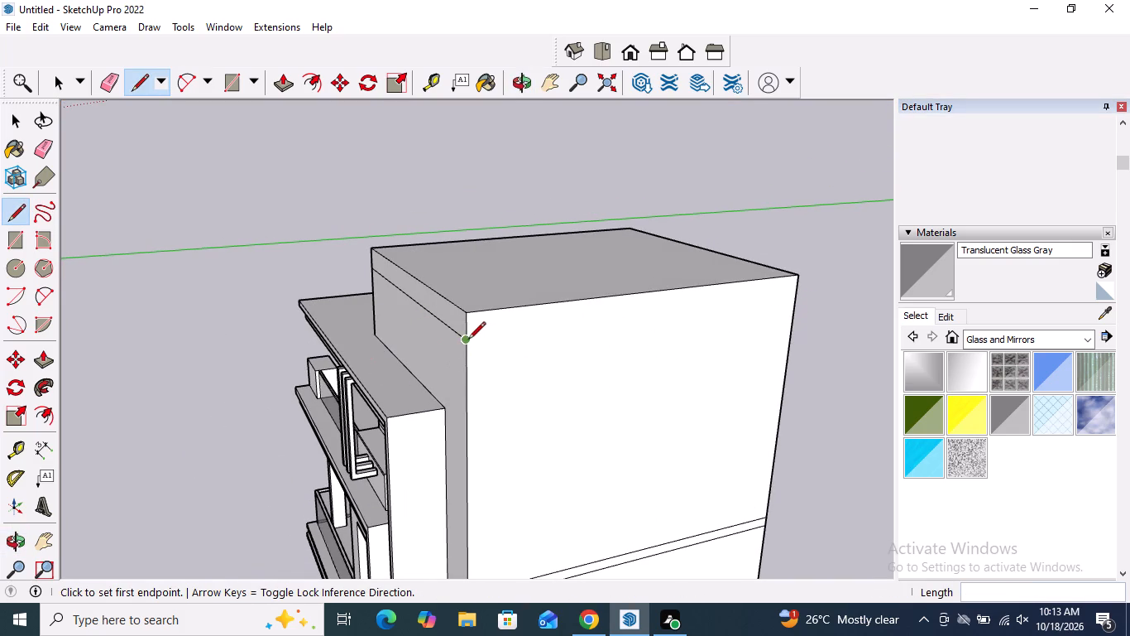
# Continue the band line from the front line's ends along both side faces of the raised block, about 9' 5 5/16" to the rear edges.
pyautogui.moveTo(468, 340); pyautogui.dragTo(490, 340)
pyautogui.click(792, 304)
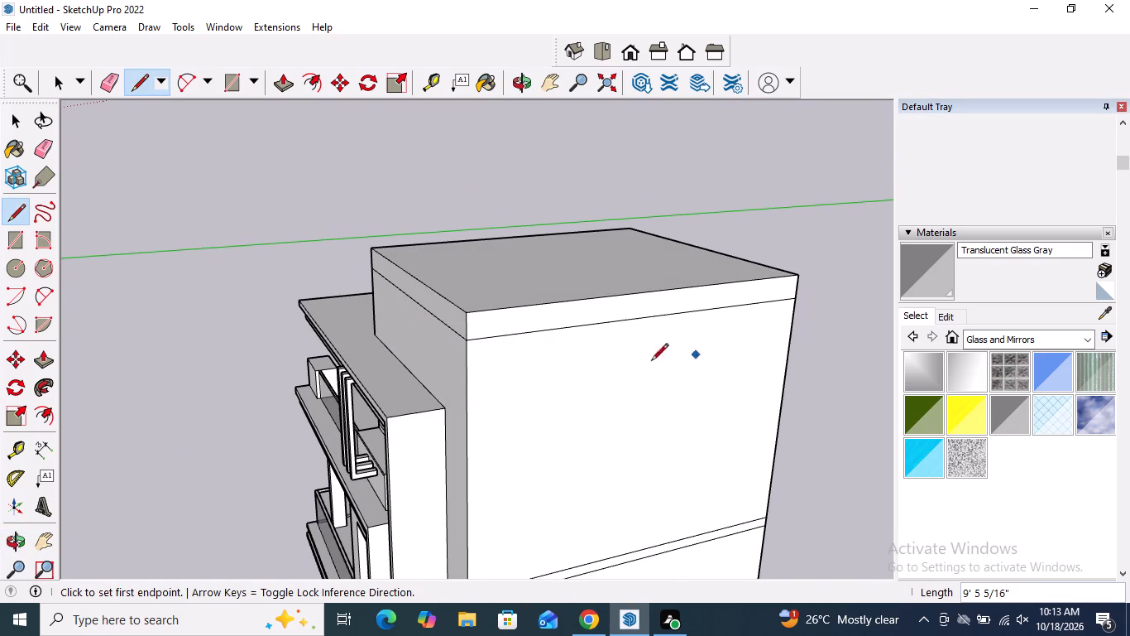
pyautogui.press('space')
pyautogui.moveTo(417, 359); pyautogui.dragTo(952, 399, button='middle')
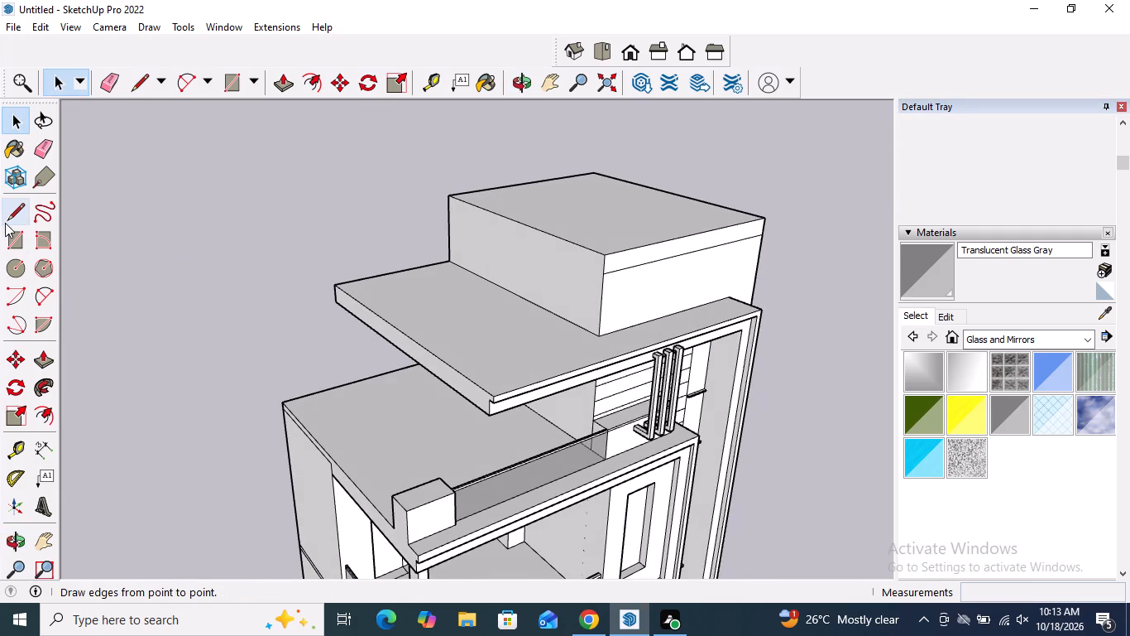
pyautogui.click(6, 222)
pyautogui.scroll(3, 409, 269)
pyautogui.click(709, 274)
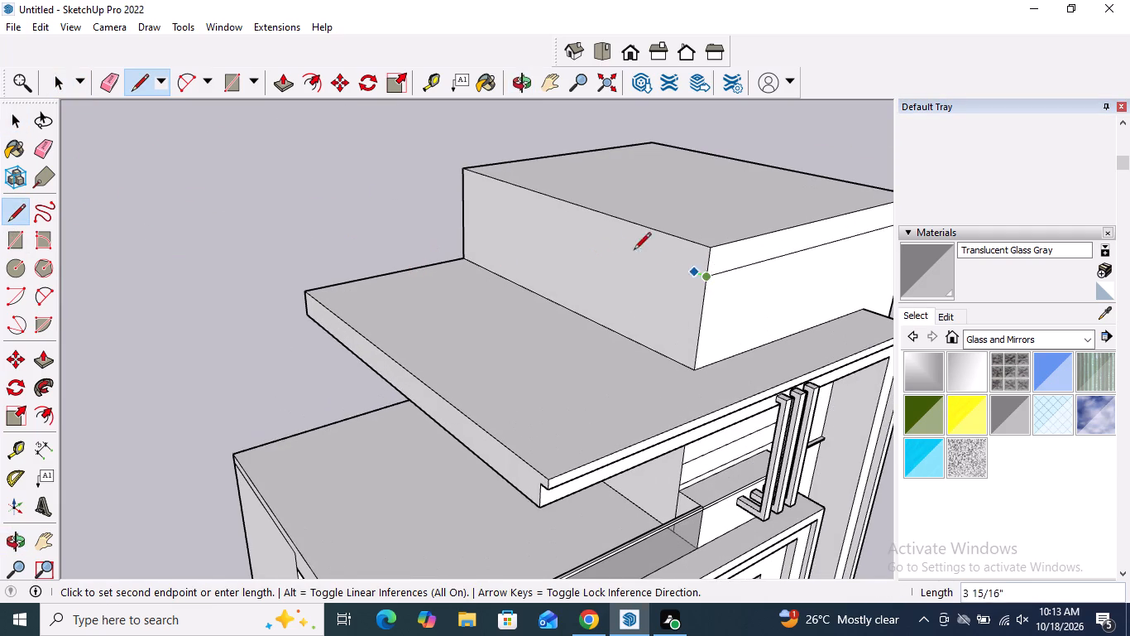
pyautogui.click(460, 190)
pyautogui.press('space')
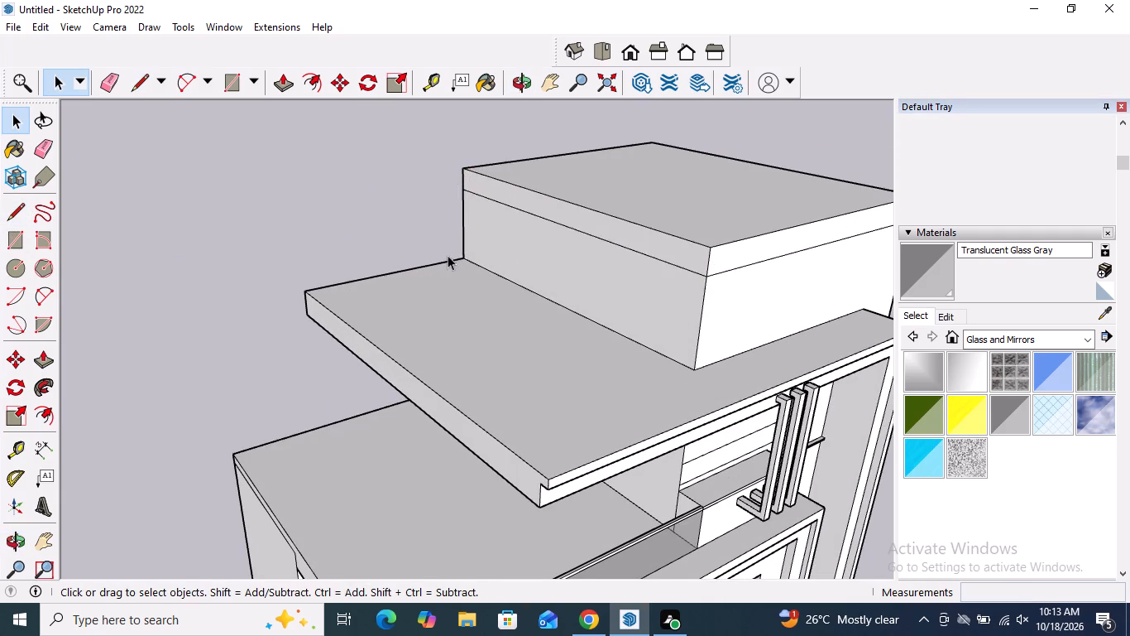
# Push/Pull the raised block's top band outward on the outer side, about 9 1/8" on the front, and about 6 11/16" on the opposite side.
pyautogui.scroll(-6, 438, 265)
pyautogui.moveTo(438, 267); pyautogui.dragTo(402, 243, button='middle')
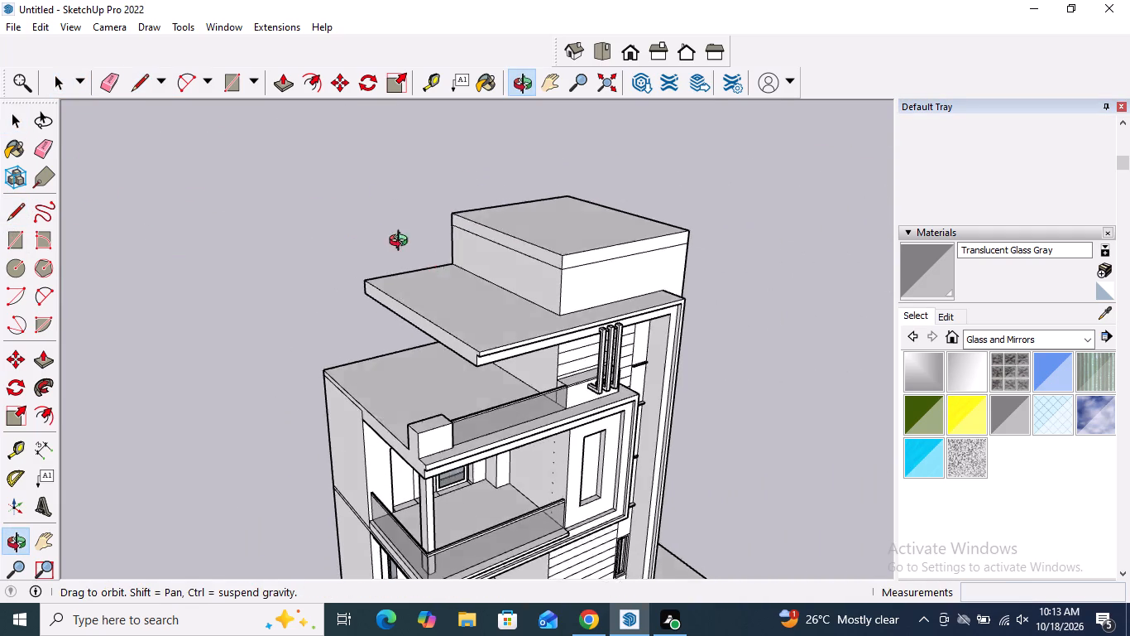
pyautogui.moveTo(402, 243); pyautogui.dragTo(240, 214, button='middle')
pyautogui.press('Escape')
pyautogui.scroll(3, 609, 238)
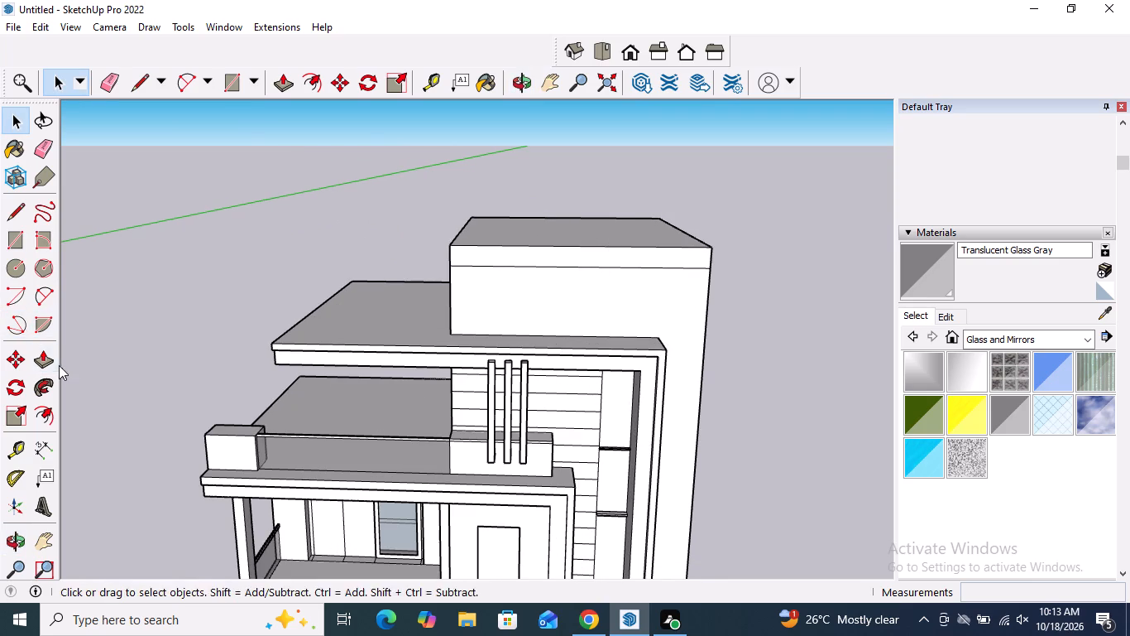
pyautogui.click(41, 352)
pyautogui.scroll(2, 870, 191)
pyautogui.moveTo(767, 236); pyautogui.dragTo(659, 244, button='middle')
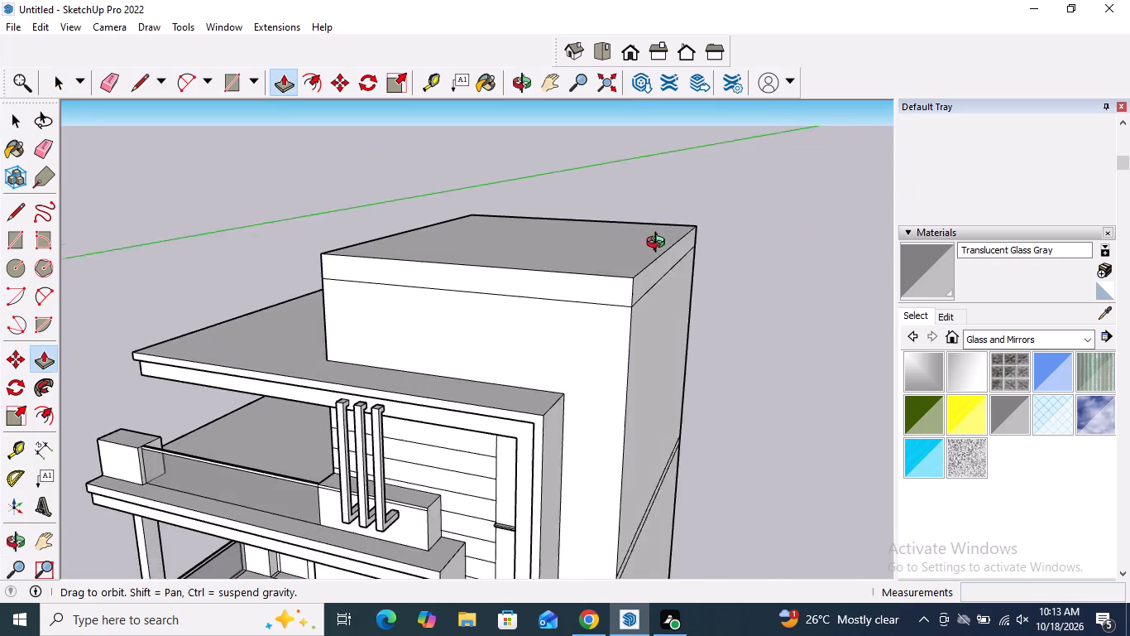
pyautogui.moveTo(659, 244); pyautogui.dragTo(632, 246, button='middle')
pyautogui.click(638, 275)
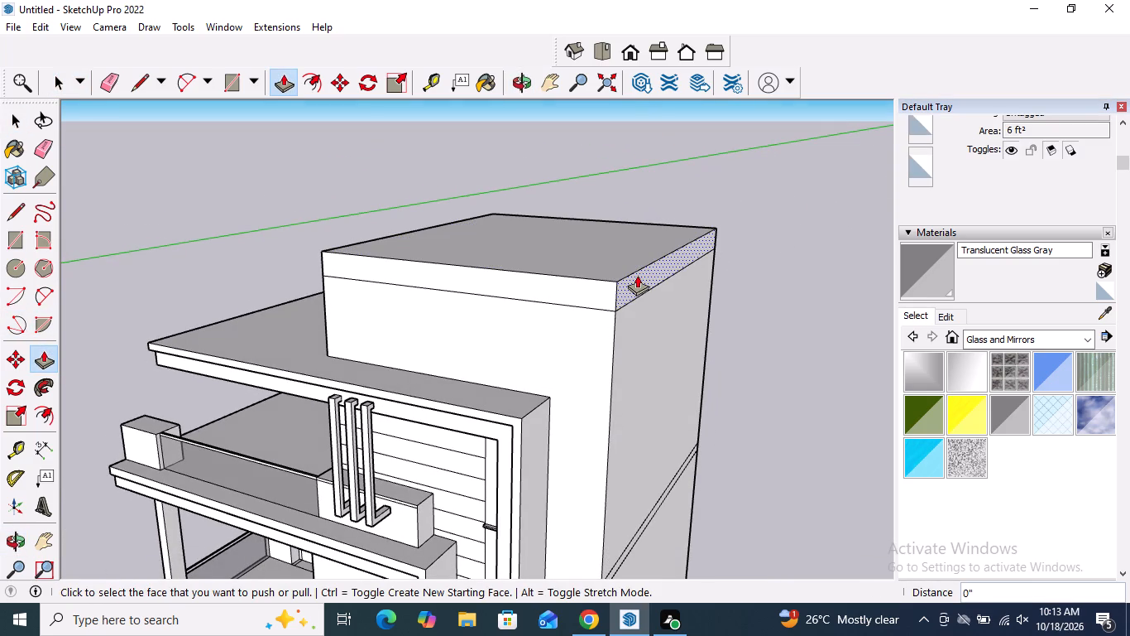
pyautogui.click(658, 272)
pyautogui.click(609, 287)
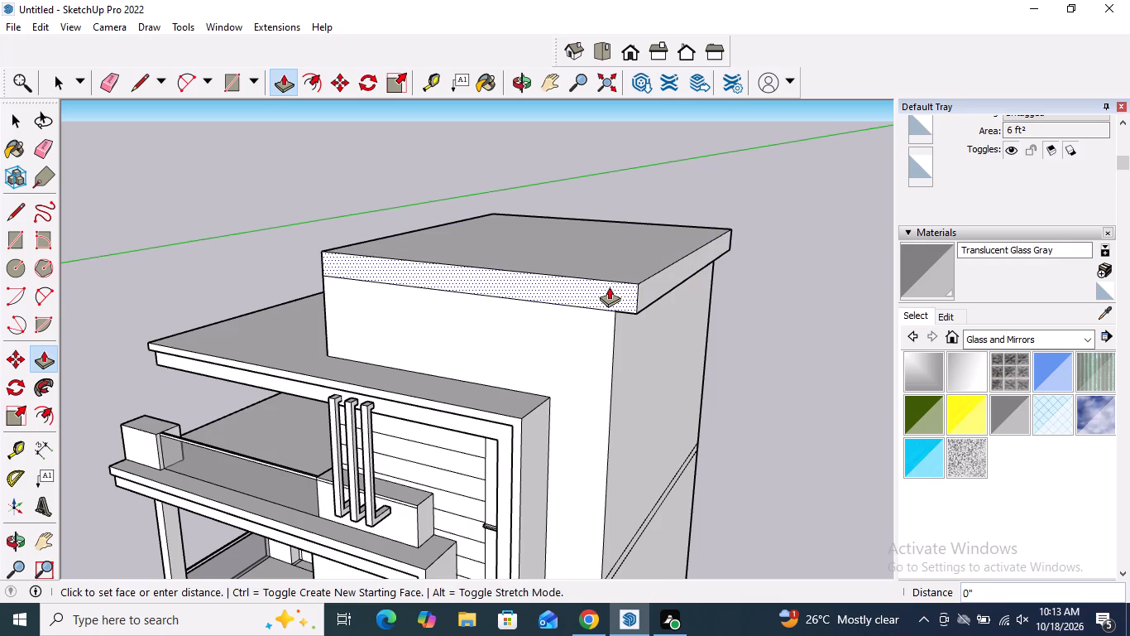
pyautogui.click(596, 294)
pyautogui.moveTo(635, 287); pyautogui.dragTo(983, 253, button='middle')
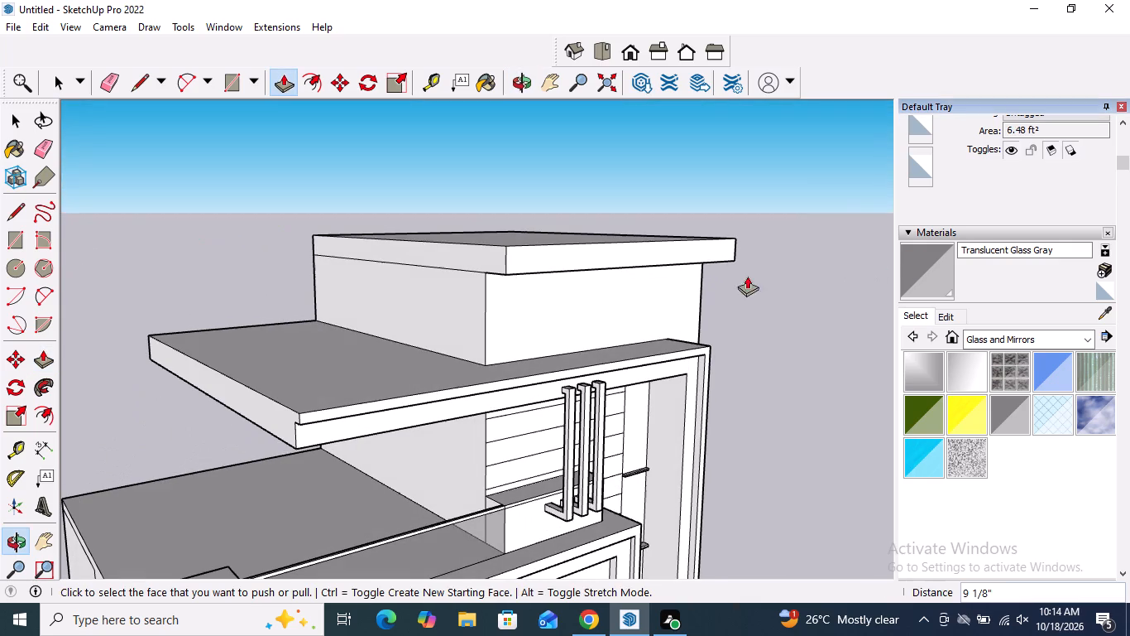
pyautogui.click(499, 253)
pyautogui.click(479, 258)
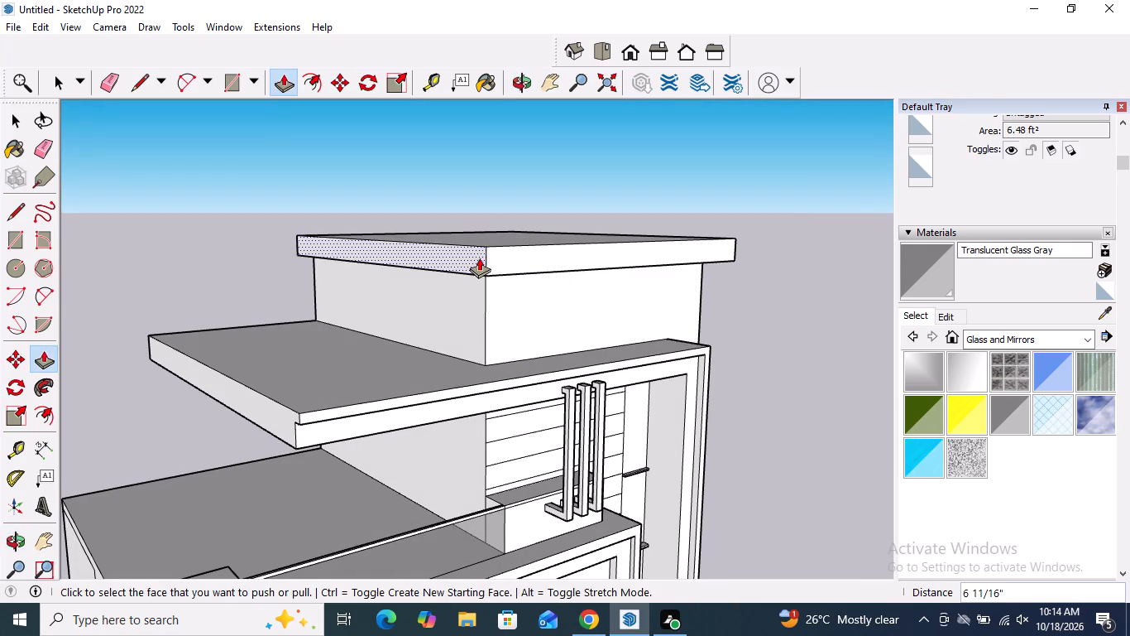
pyautogui.moveTo(563, 274); pyautogui.dragTo(402, 217, button='middle')
pyautogui.press('Escape')
# Erase the leftover seam lines on the projecting band's underside at its front corners.
pyautogui.click(47, 147)
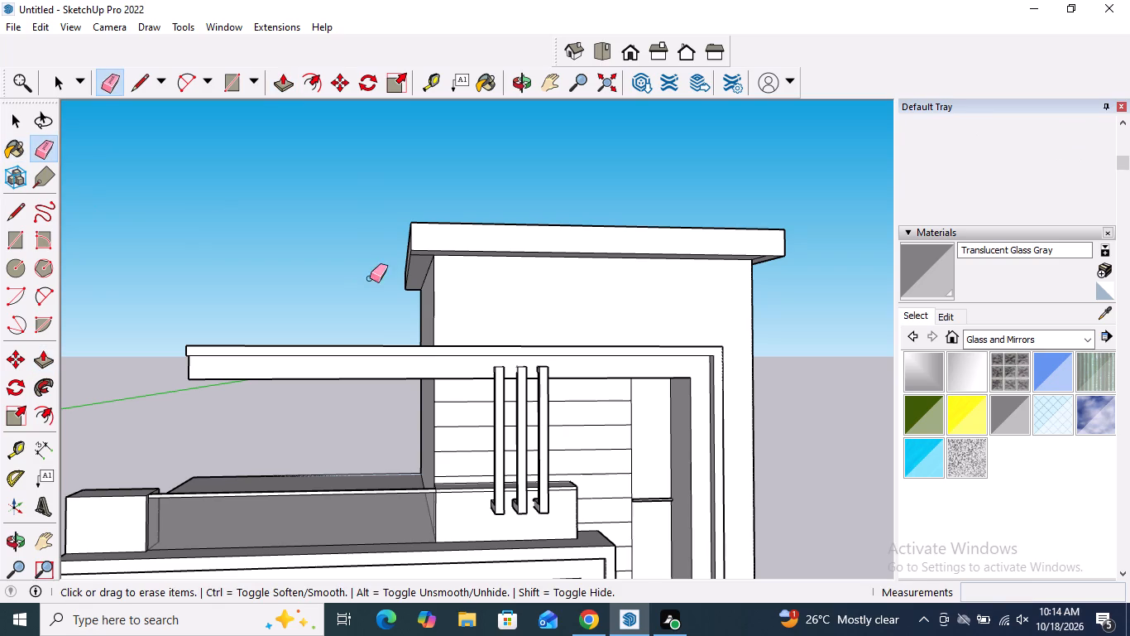
pyautogui.scroll(14, 402, 267)
pyautogui.click(428, 239)
pyautogui.scroll(-10, 304, 256)
pyautogui.scroll(16, 521, 272)
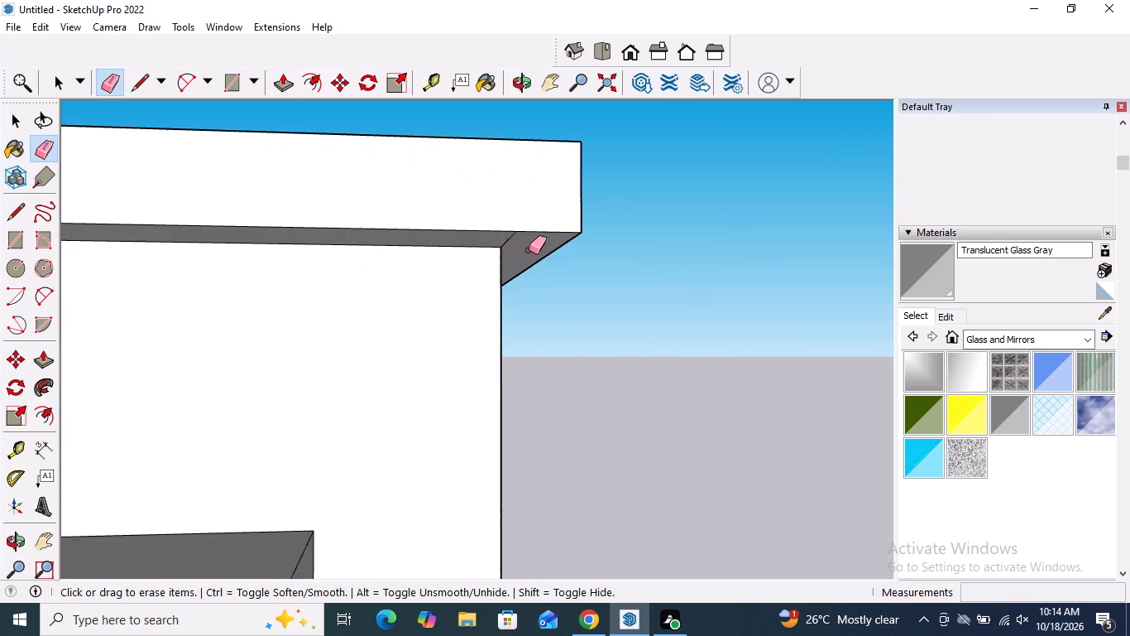
pyautogui.moveTo(528, 251); pyautogui.dragTo(394, 133, button='middle')
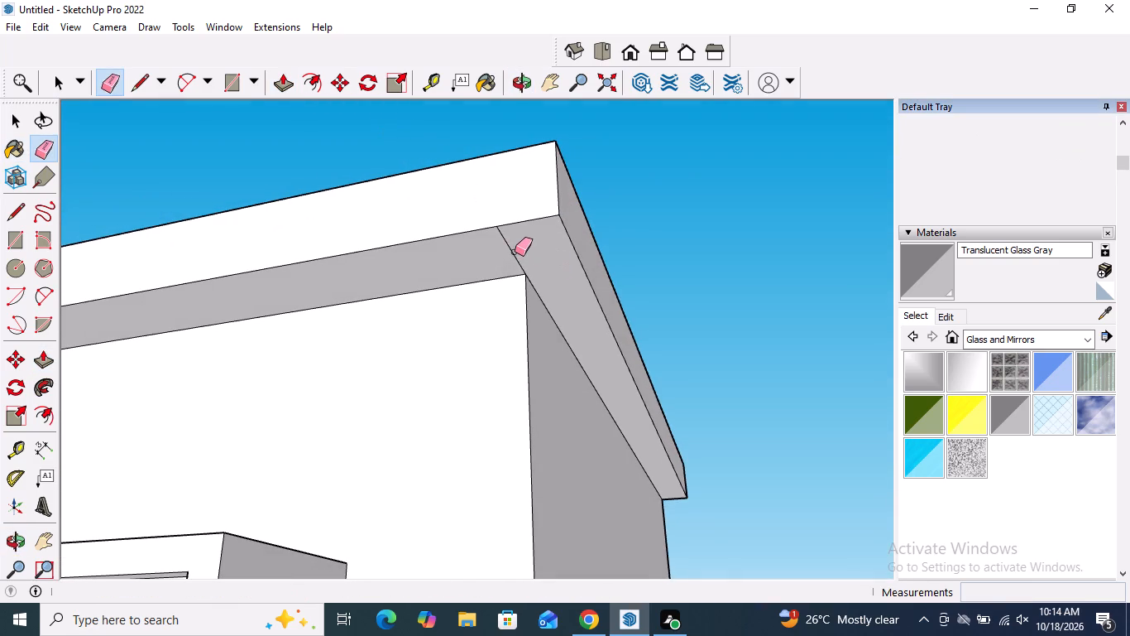
pyautogui.click(512, 253)
pyautogui.scroll(-10, 616, 353)
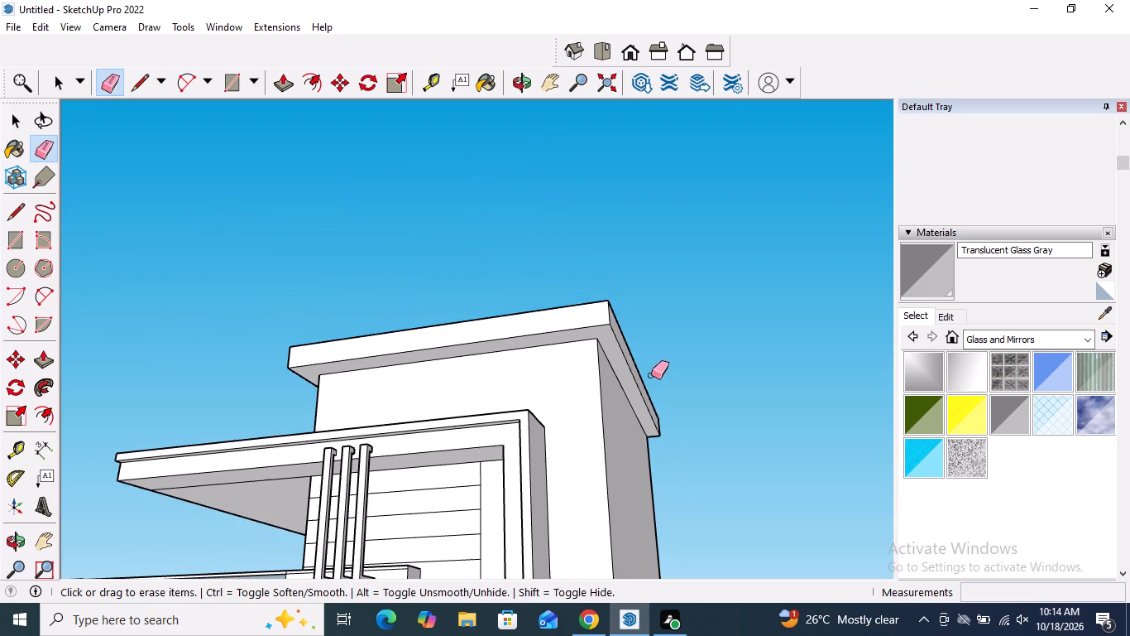
pyautogui.press('space')
# Push/Pull the raised block's top face slightly upward as a new starting face, adding a thin separate layer above the band.
pyautogui.moveTo(572, 380); pyautogui.dragTo(601, 496, button='middle')
pyautogui.moveTo(532, 383); pyautogui.dragTo(606, 436, button='middle')
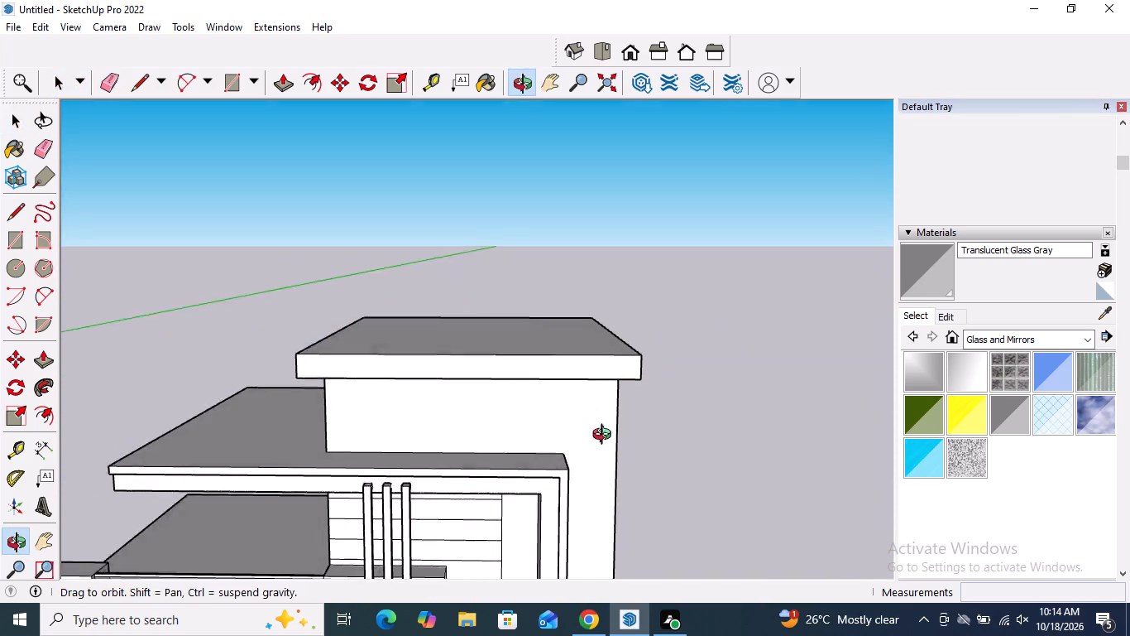
pyautogui.moveTo(606, 436); pyautogui.dragTo(611, 444, button='middle')
pyautogui.moveTo(40, 363); pyautogui.dragTo(46, 351)
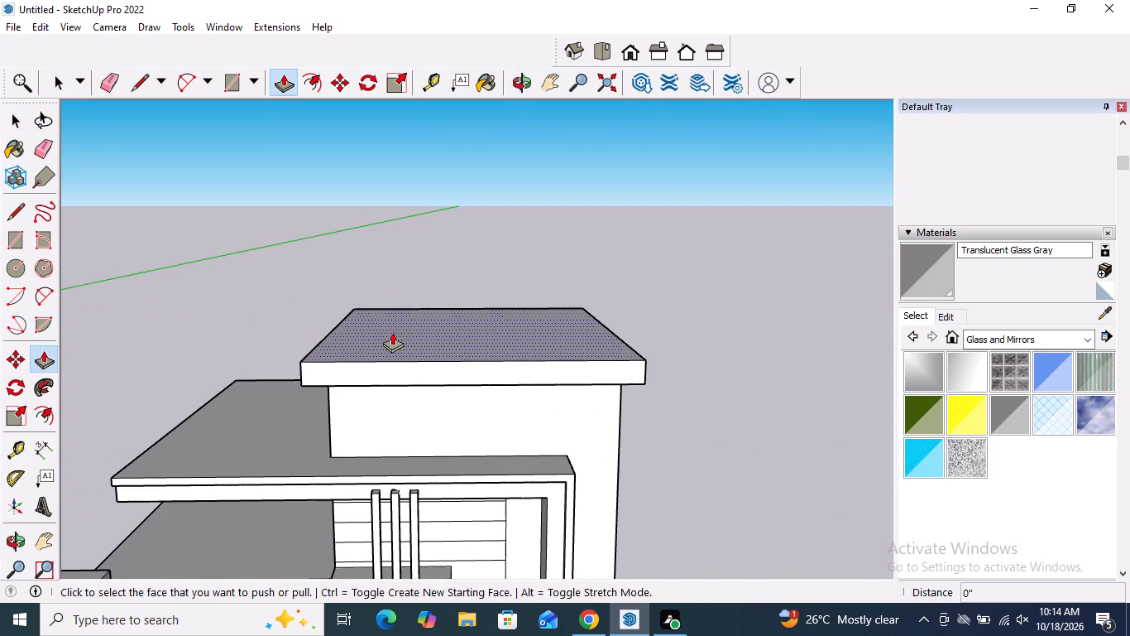
pyautogui.click(461, 340)
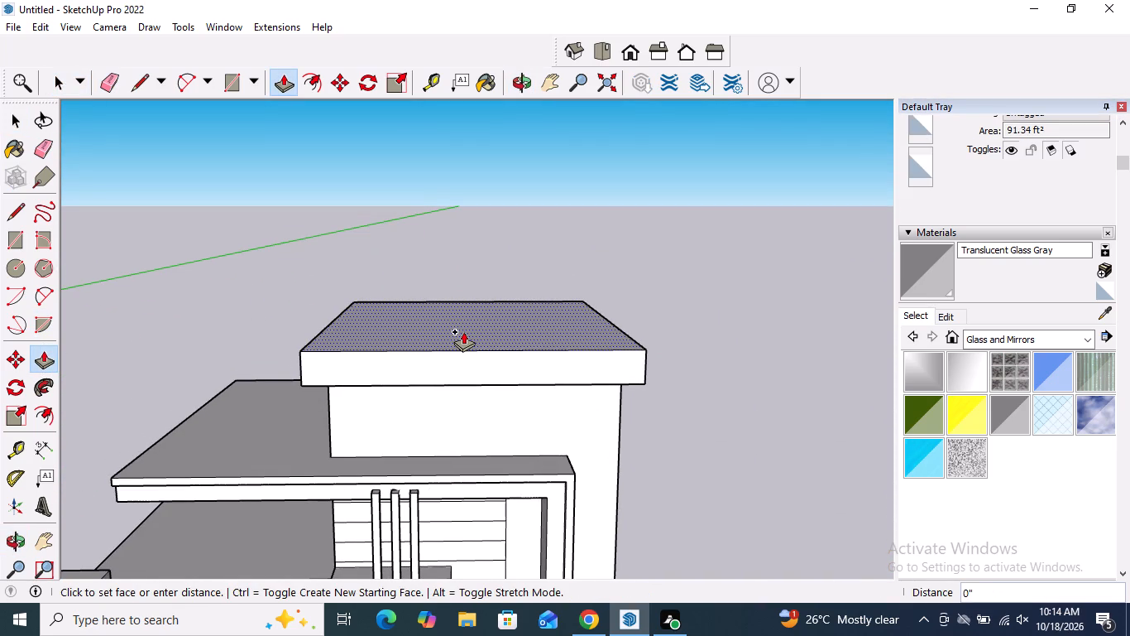
pyautogui.scroll(8, 463, 333)
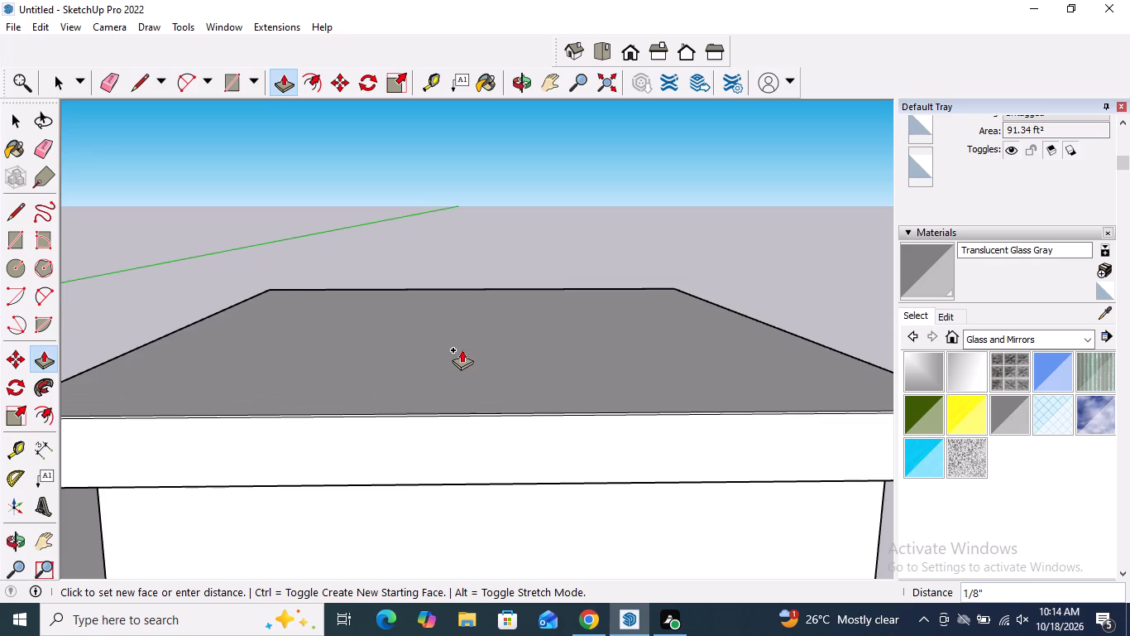
pyautogui.click(466, 341)
pyautogui.click(521, 316)
# Push/Pull the thin top layer's front face outward by about 5 7/16" beyond the band.
pyautogui.scroll(-2, 540, 317)
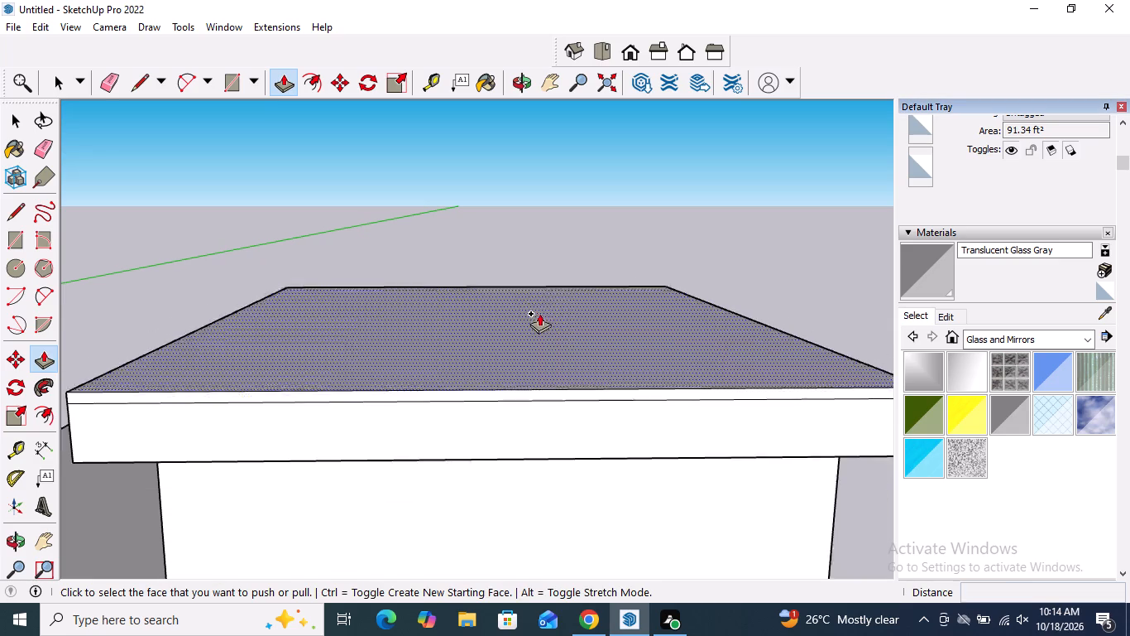
pyautogui.scroll(-2, 539, 313)
pyautogui.scroll(2, 730, 367)
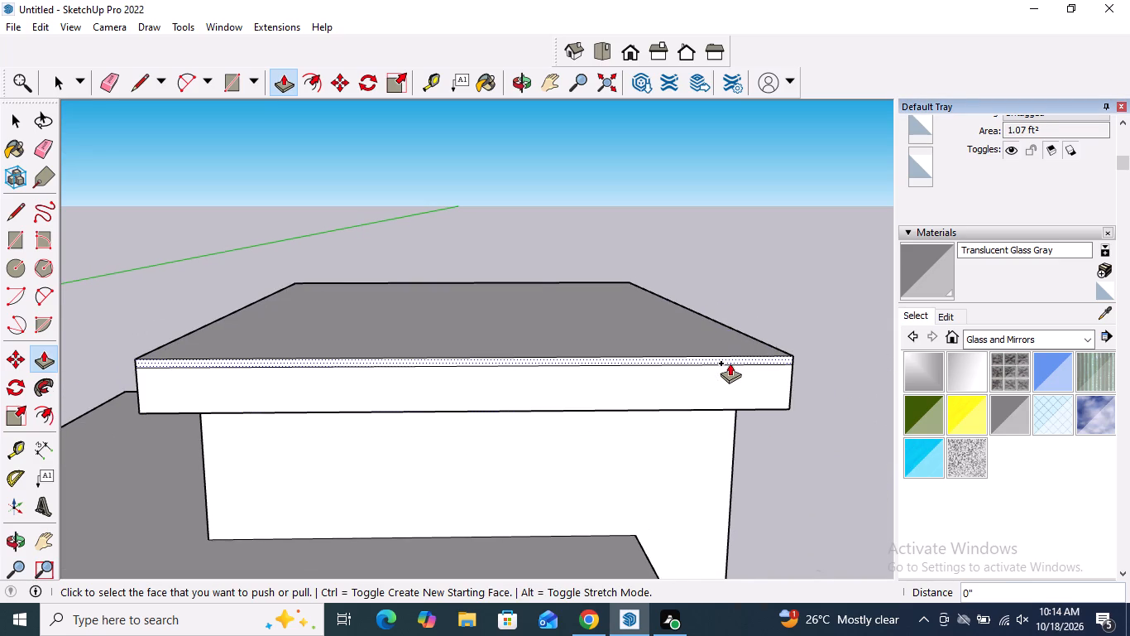
pyautogui.click(730, 363)
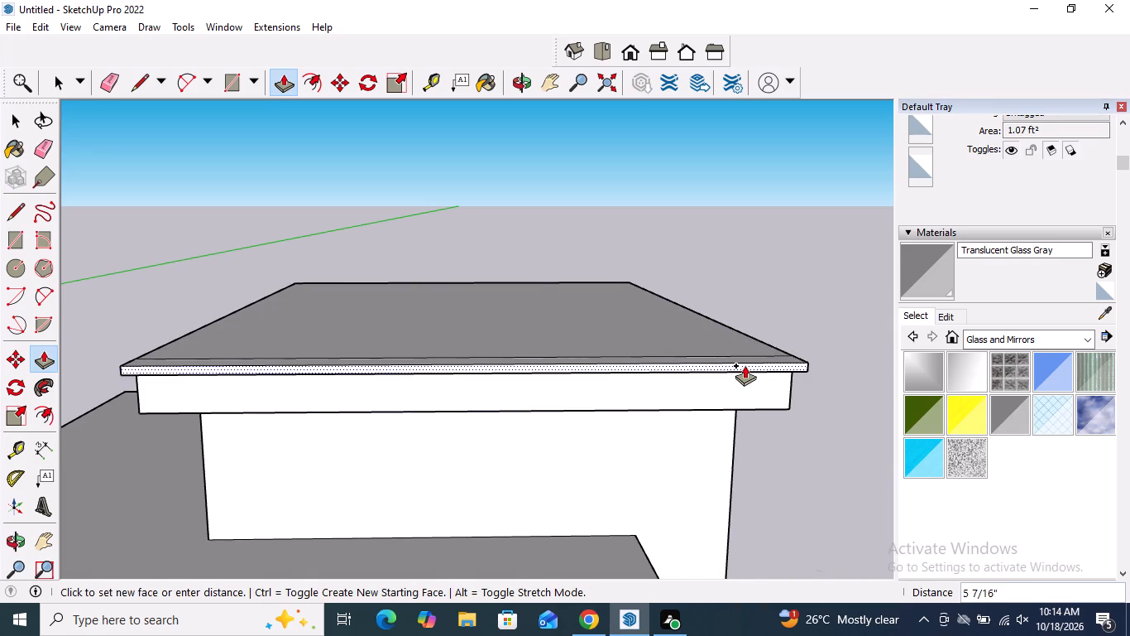
pyautogui.click(745, 365)
pyautogui.moveTo(161, 376); pyautogui.dragTo(390, 224, button='middle')
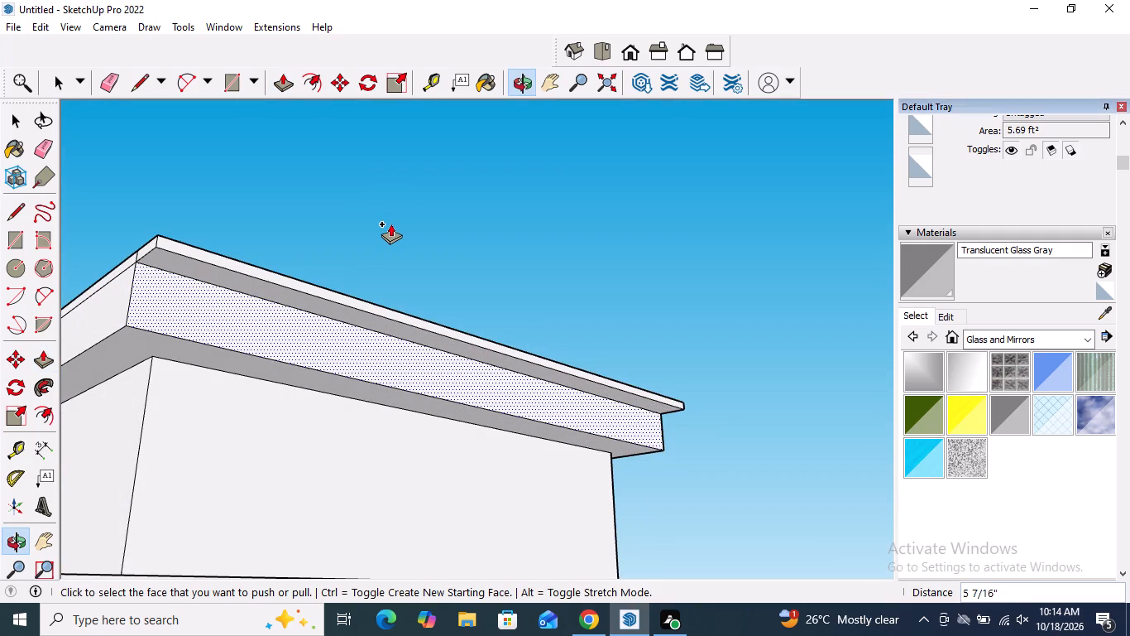
pyautogui.click(405, 264)
pyautogui.press('Escape')
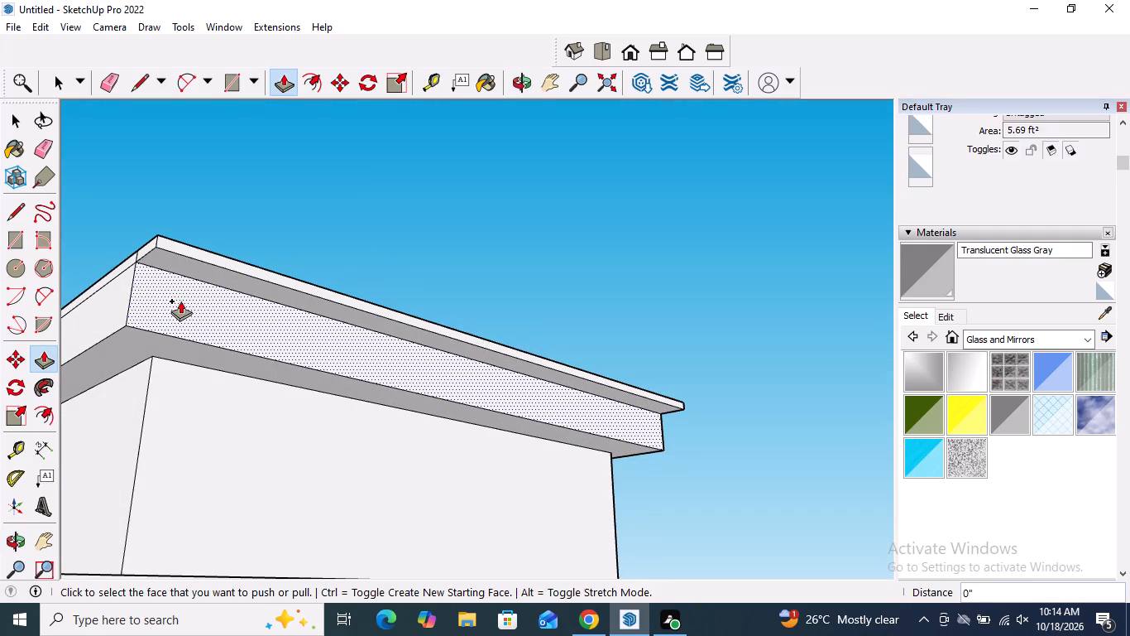
# Erase the short vertical seam lines on both side faces of the thin top layer, near its front corners.
pyautogui.click(43, 157)
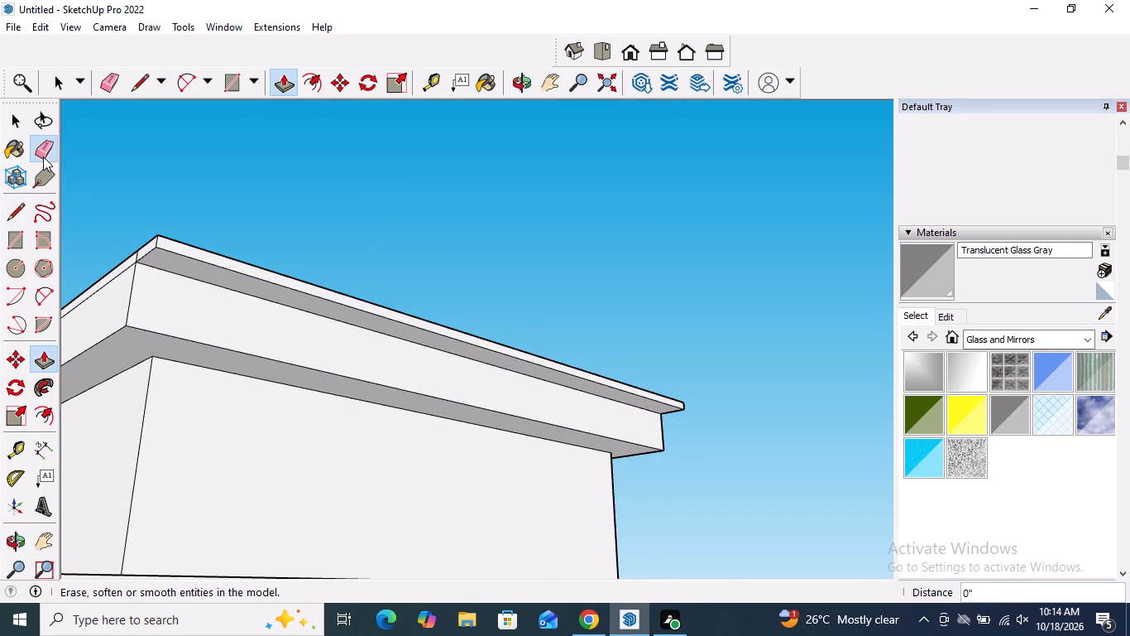
pyautogui.scroll(8, 167, 266)
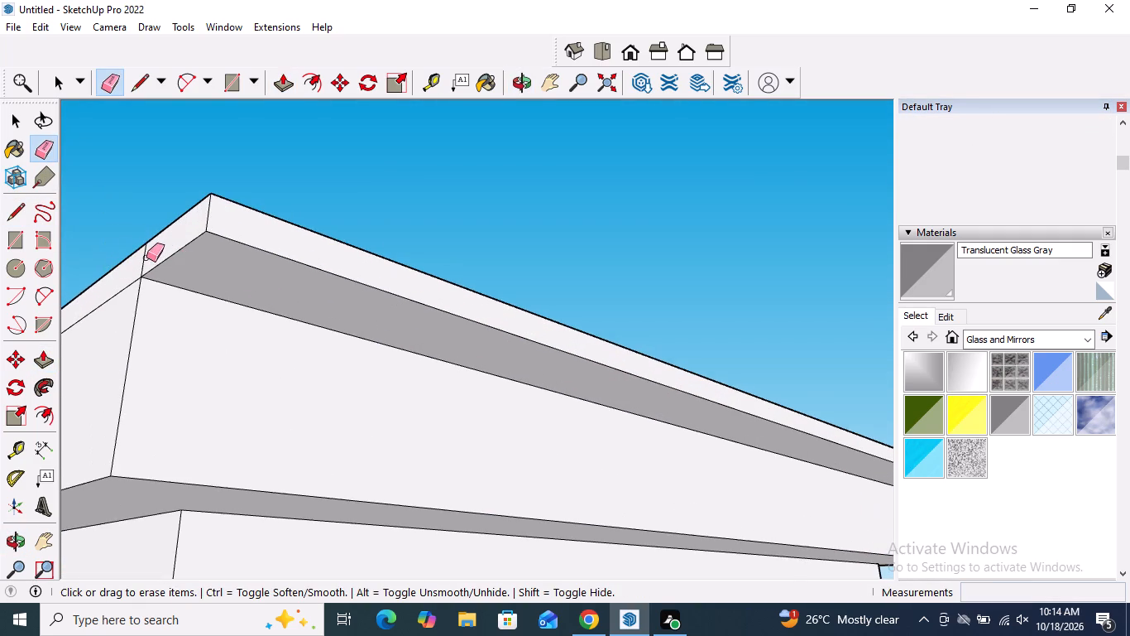
pyautogui.click(145, 258)
pyautogui.scroll(-15, 136, 304)
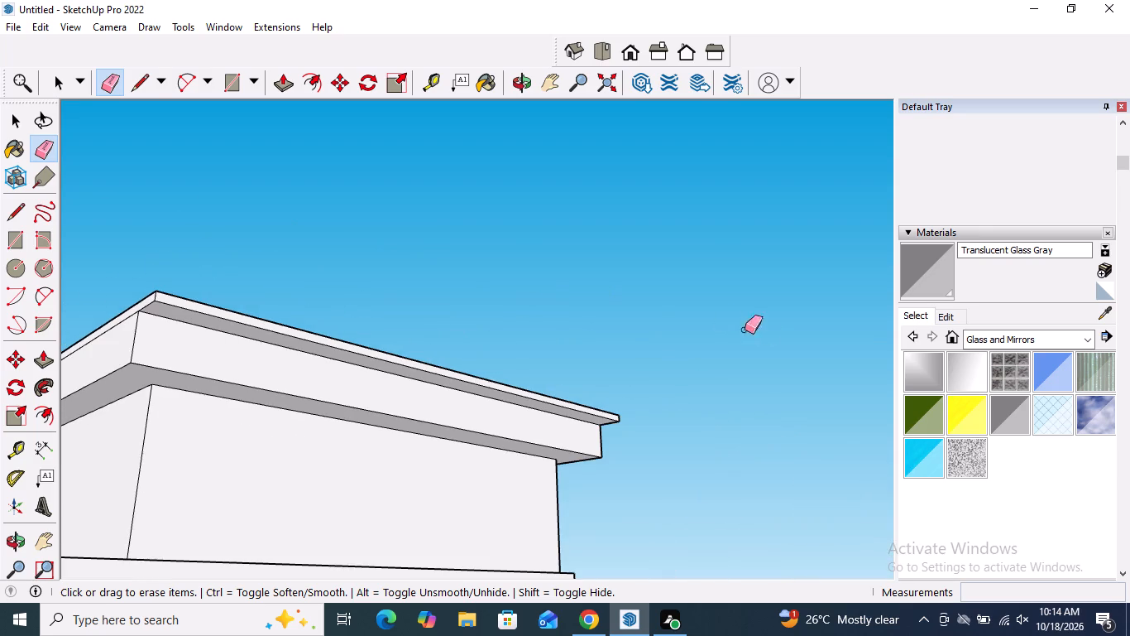
pyautogui.moveTo(726, 439); pyautogui.dragTo(58, 431, button='middle')
pyautogui.scroll(4, 570, 297)
pyautogui.scroll(-4, 442, 366)
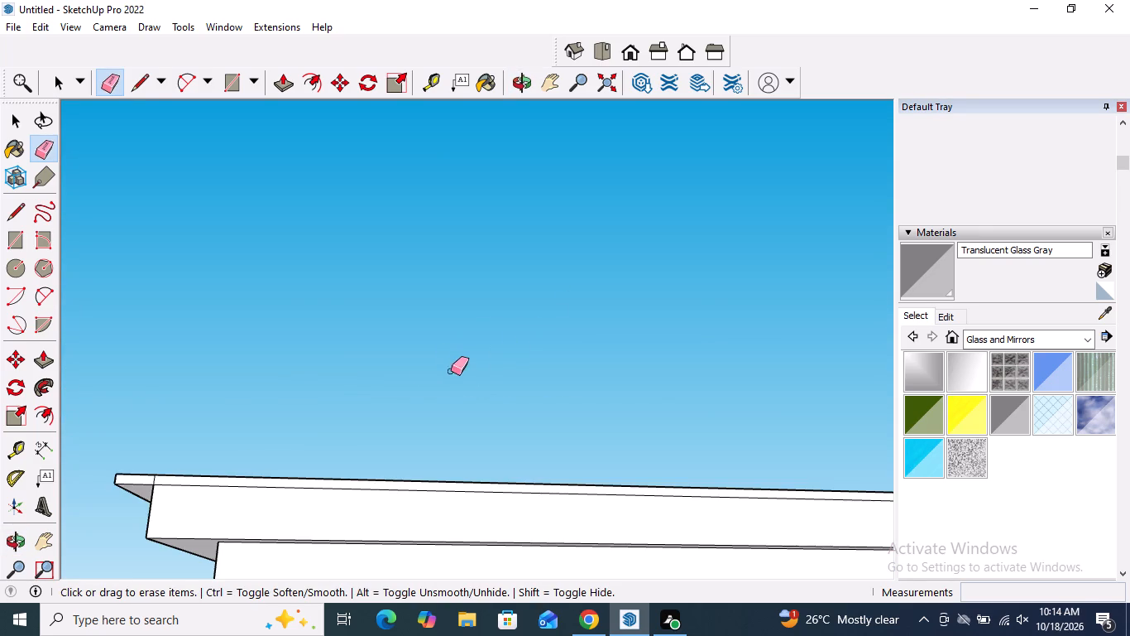
pyautogui.scroll(11, 256, 441)
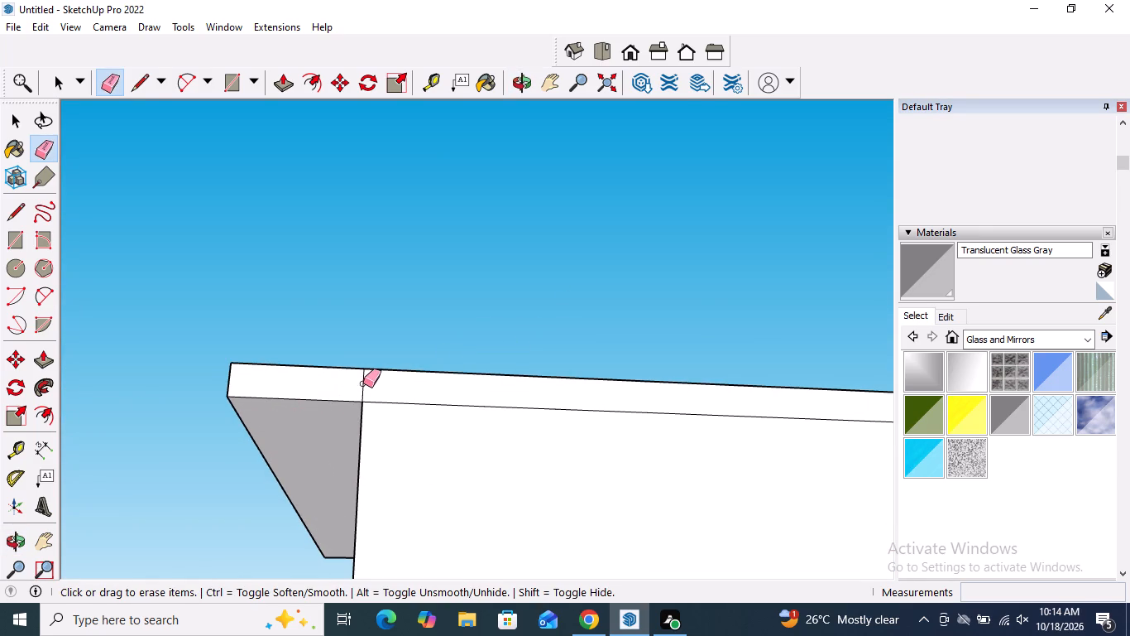
pyautogui.click(364, 383)
pyautogui.press('space')
# Draw a line about 9' 5 5/16" long on the roof overhang's underside, from the front border line to the rear edge, parallel to the outer edge.
pyautogui.scroll(-12, 408, 332)
pyautogui.moveTo(422, 359); pyautogui.dragTo(883, 449, button='middle')
pyautogui.scroll(5, 386, 353)
pyautogui.scroll(-3, 475, 340)
pyautogui.scroll(1, 485, 355)
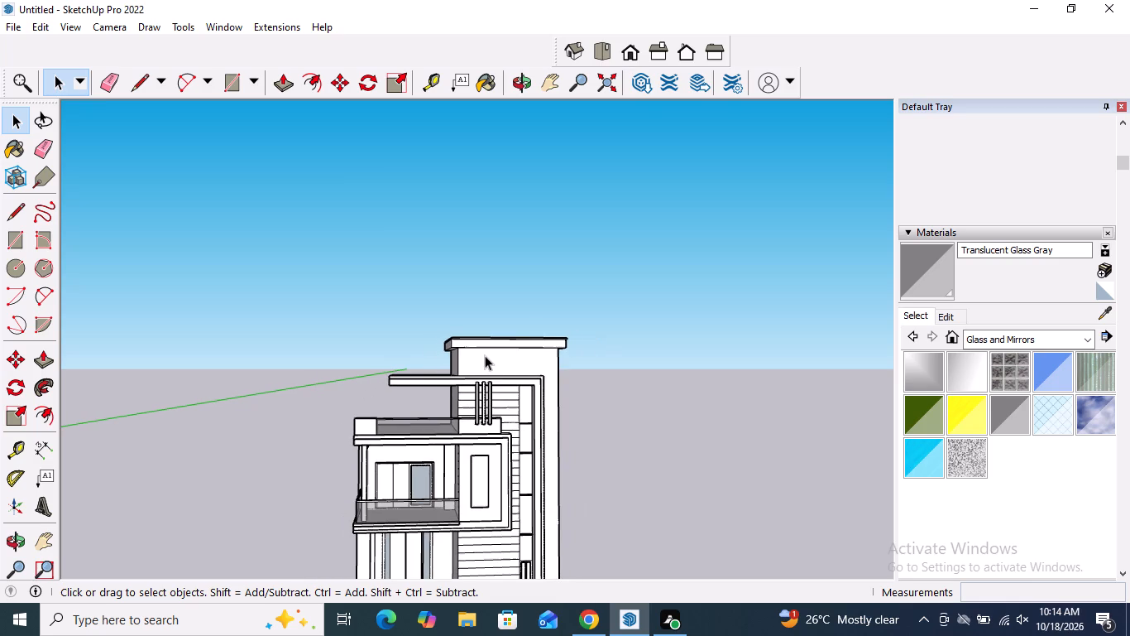
pyautogui.scroll(1, 481, 359)
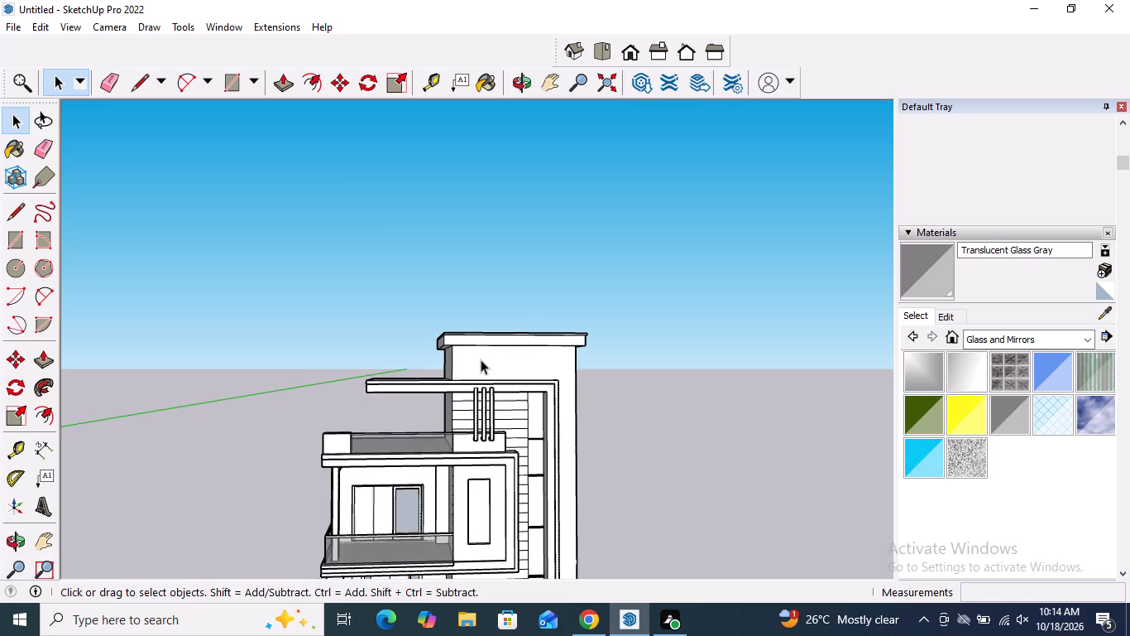
pyautogui.moveTo(481, 359); pyautogui.dragTo(491, 298, button='middle')
pyautogui.scroll(4, 404, 389)
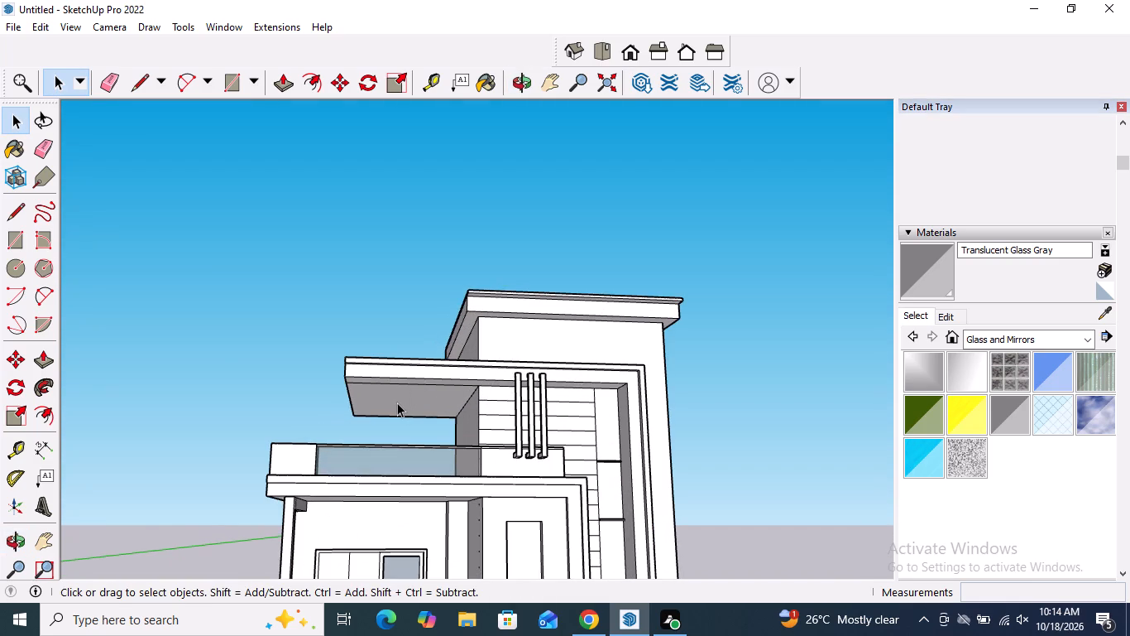
pyautogui.scroll(2, 397, 402)
pyautogui.moveTo(397, 402); pyautogui.dragTo(397, 346, button='middle')
pyautogui.scroll(4, 398, 377)
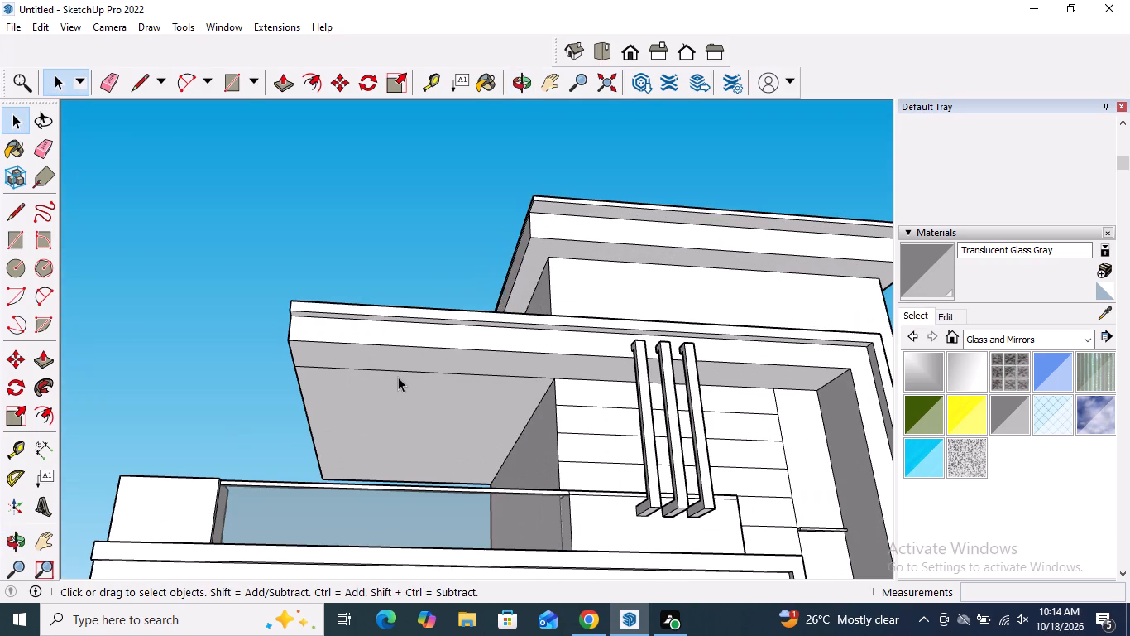
pyautogui.scroll(1, 398, 383)
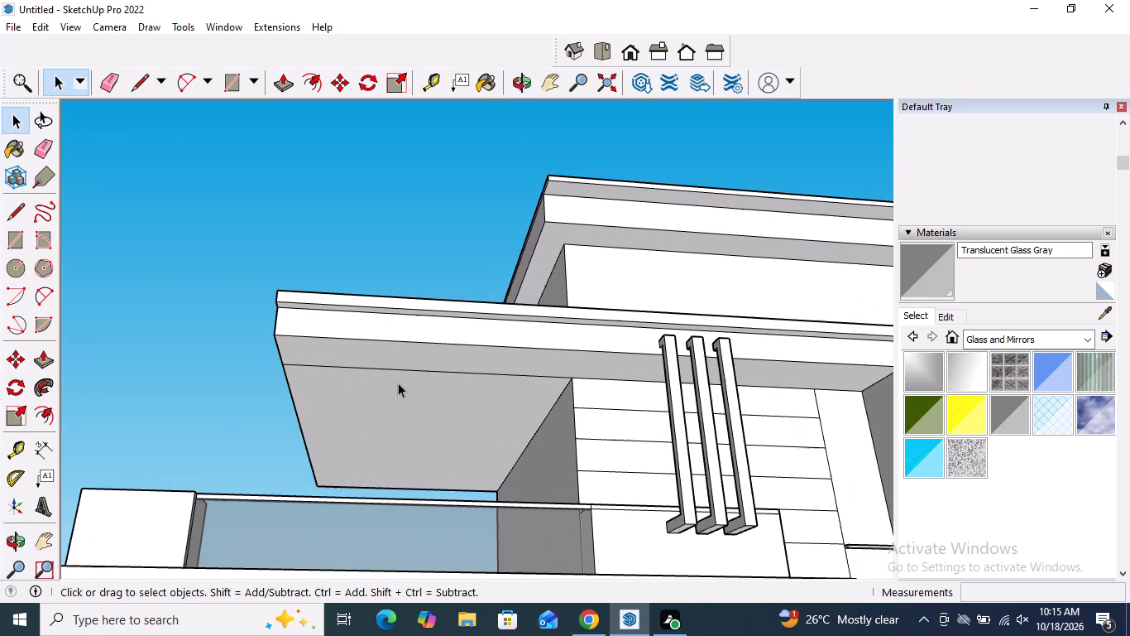
pyautogui.click(19, 221)
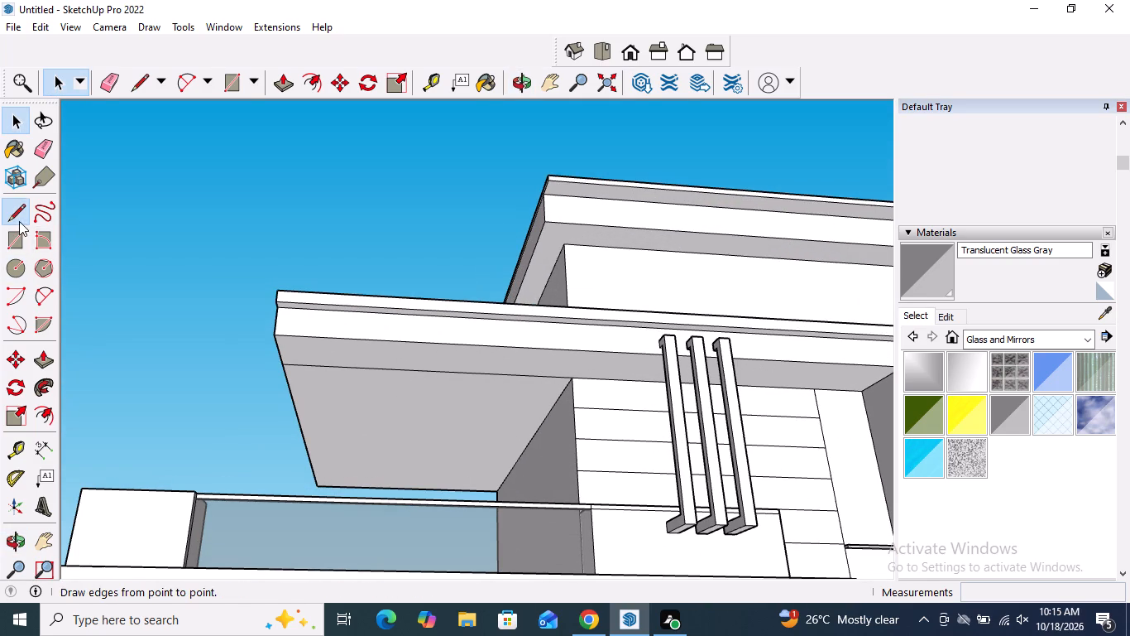
pyautogui.click(314, 364)
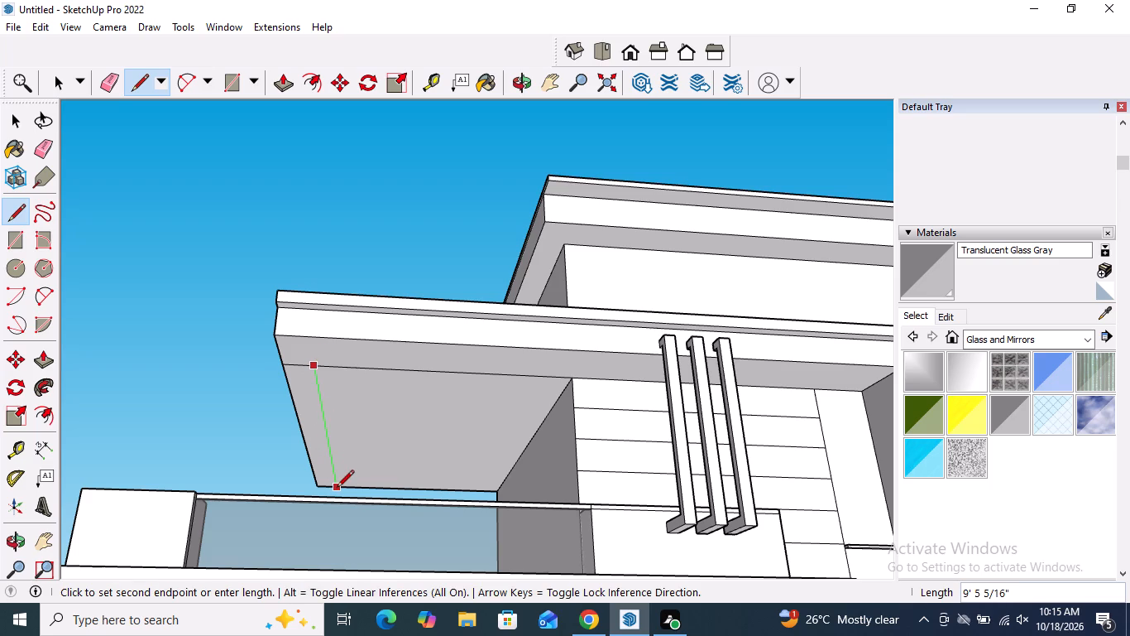
pyautogui.click(337, 488)
pyautogui.press('space')
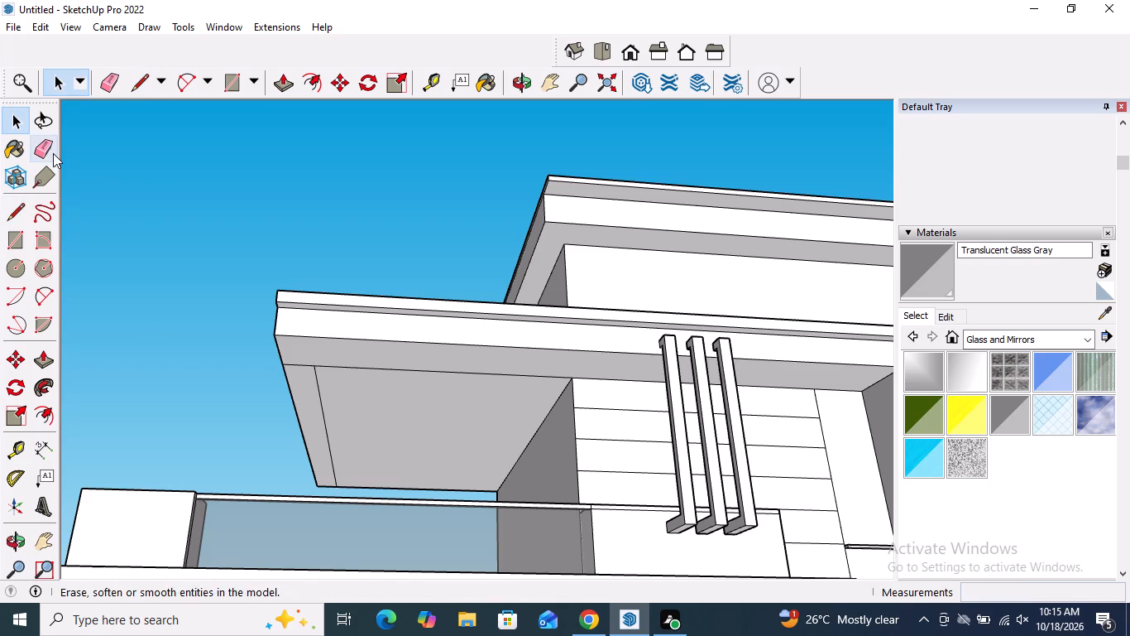
# Erase the short border line segment between the new line and the overhang's outer edge on its underside.
pyautogui.click(46, 152)
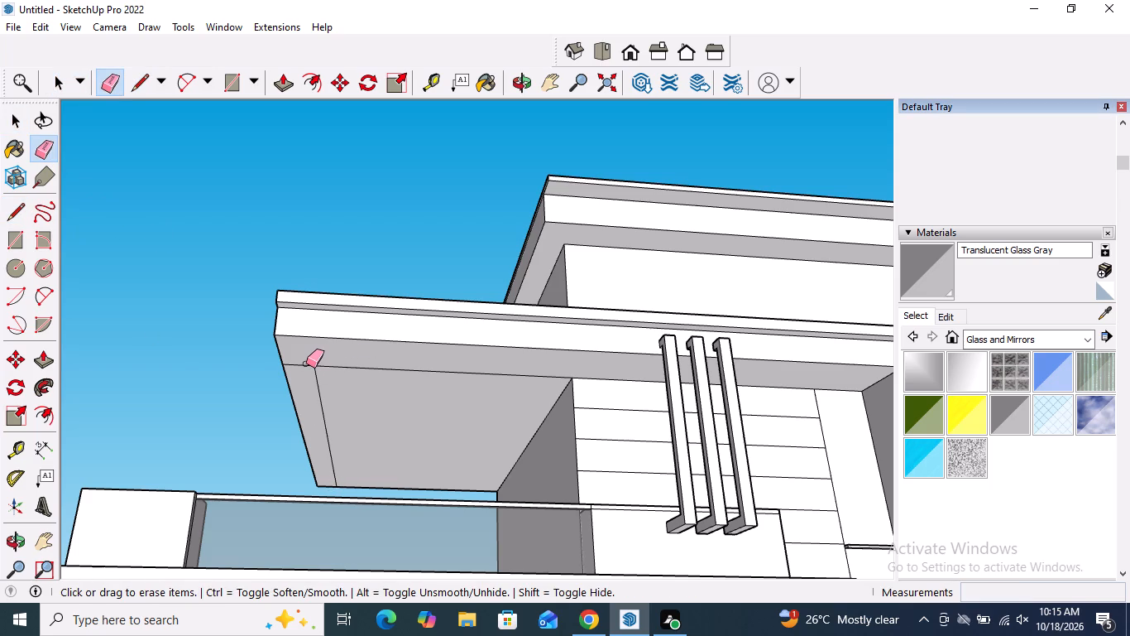
pyautogui.click(304, 366)
pyautogui.press('space')
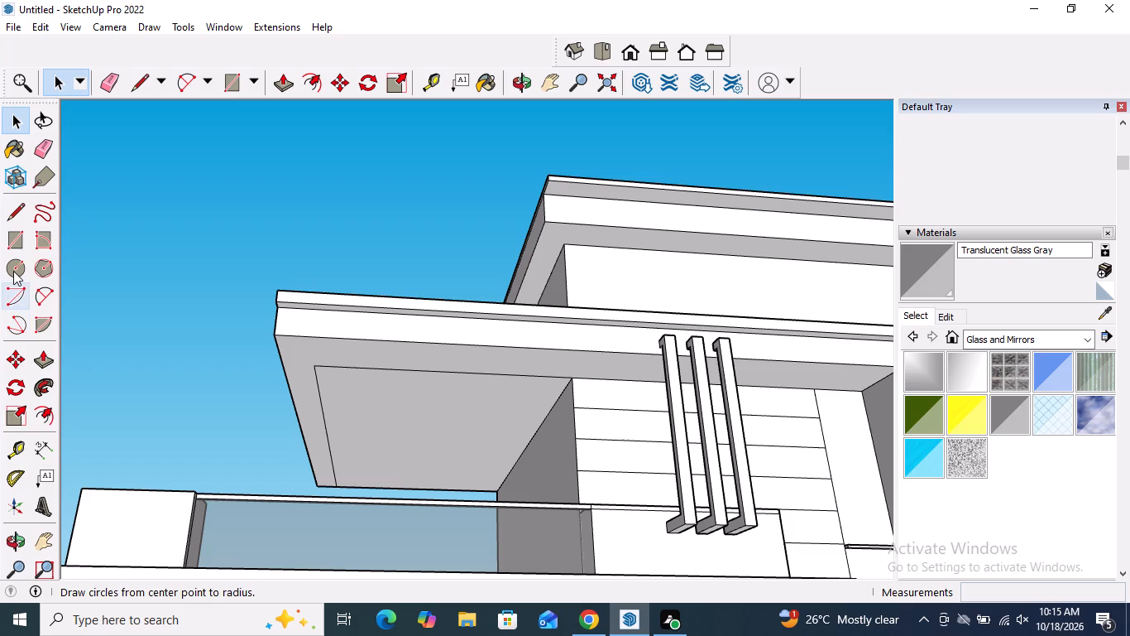
# Draw a circle about 2 7/16" in radius on the roof overhang's underside, near the inner corner of the border lines.
pyautogui.click(13, 269)
pyautogui.scroll(3, 366, 421)
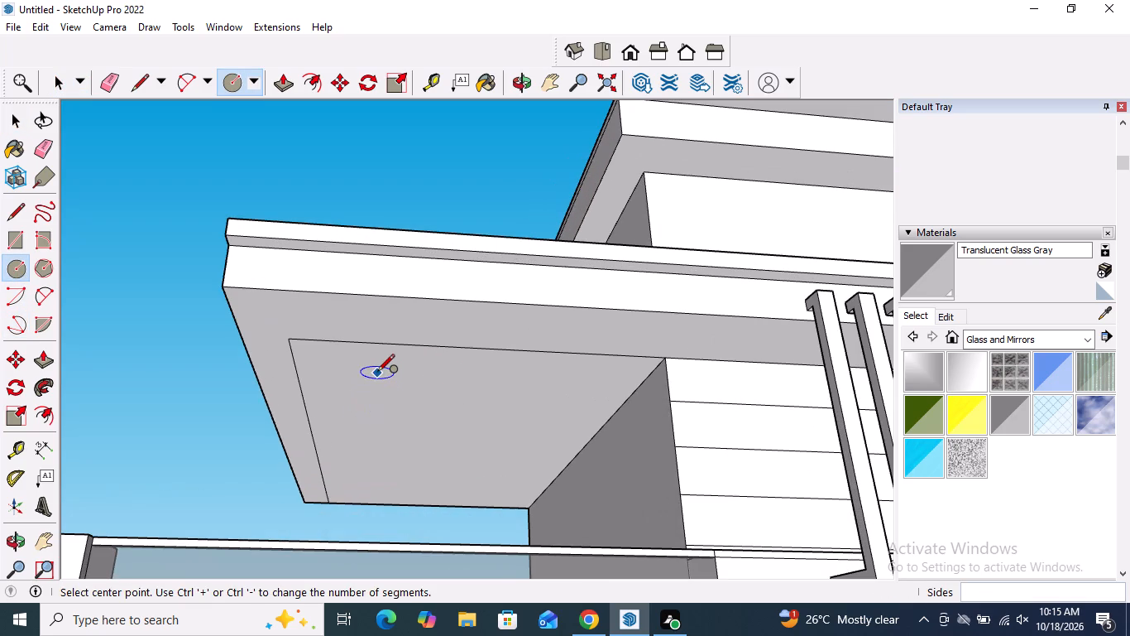
pyautogui.click(373, 375)
pyautogui.click(388, 378)
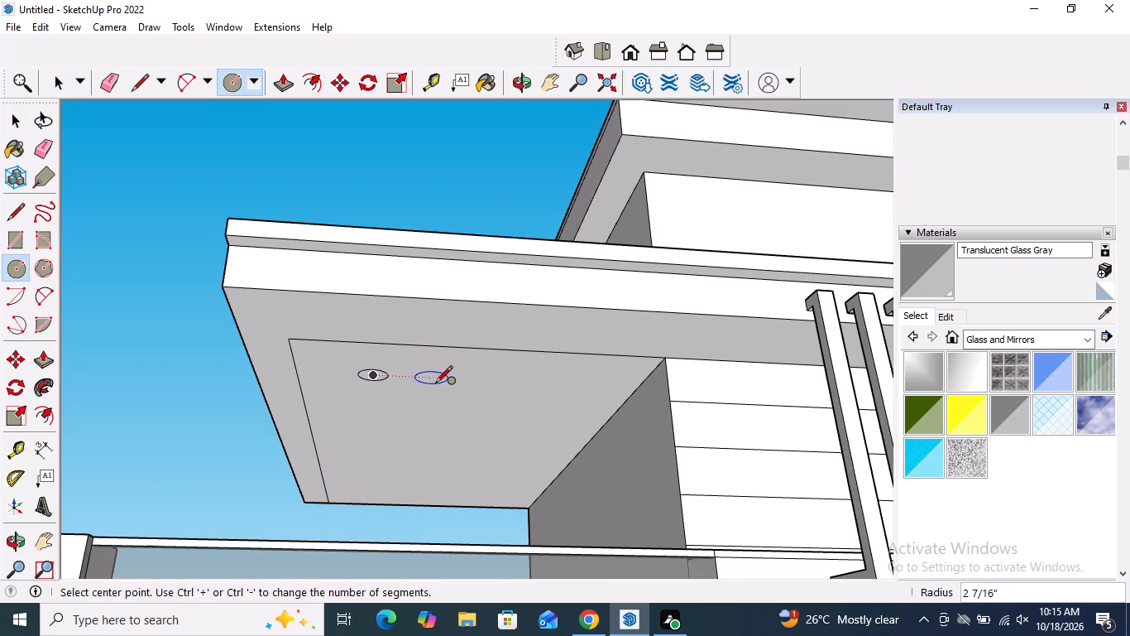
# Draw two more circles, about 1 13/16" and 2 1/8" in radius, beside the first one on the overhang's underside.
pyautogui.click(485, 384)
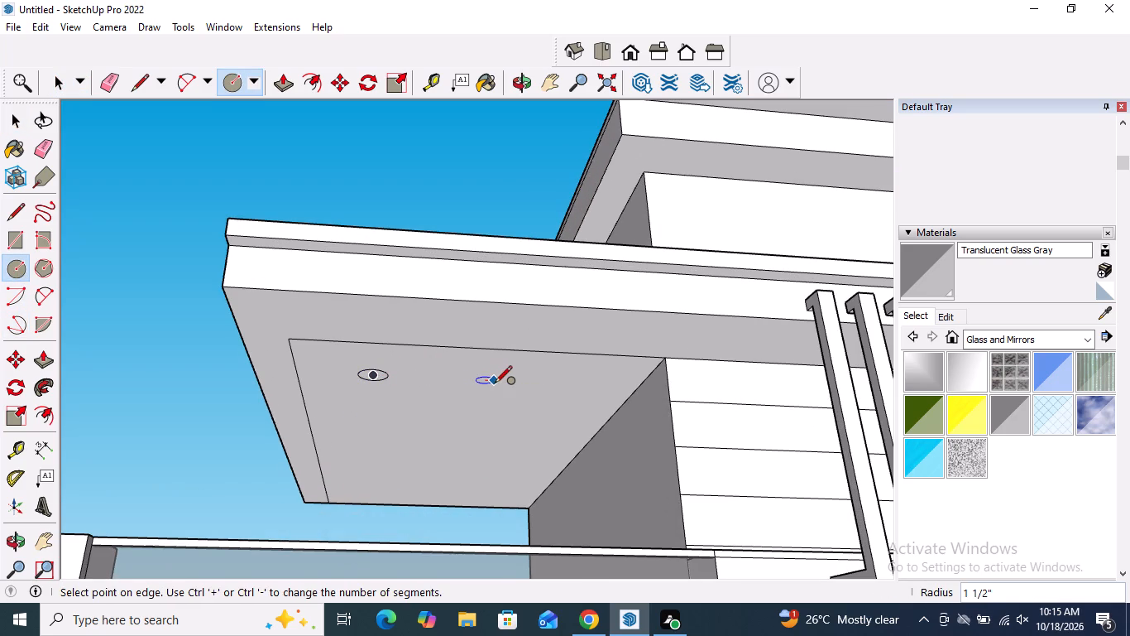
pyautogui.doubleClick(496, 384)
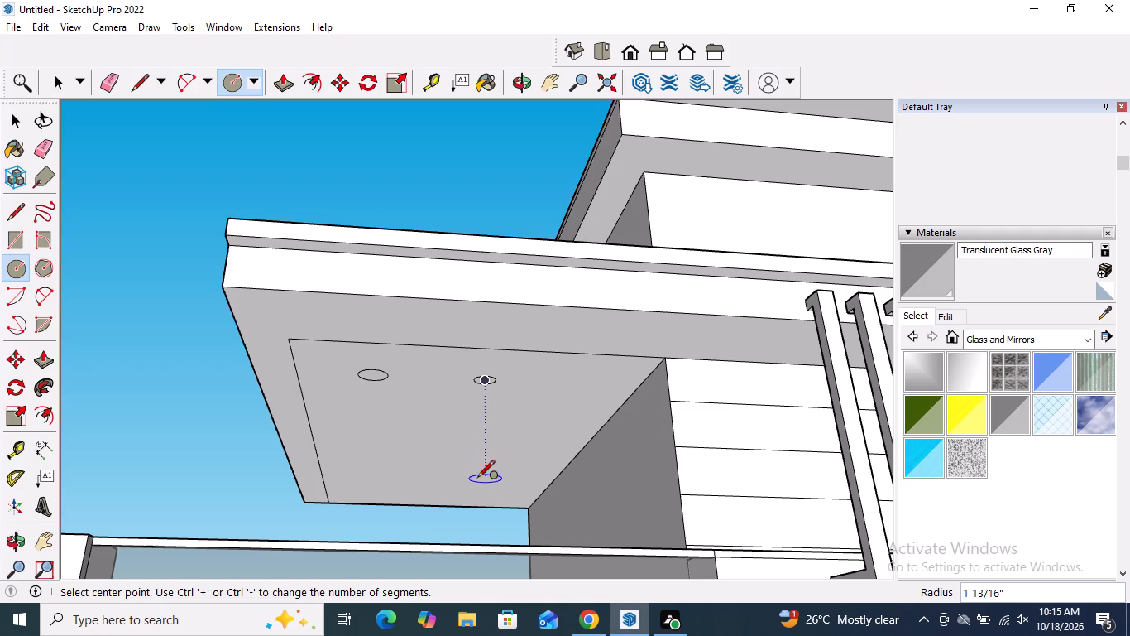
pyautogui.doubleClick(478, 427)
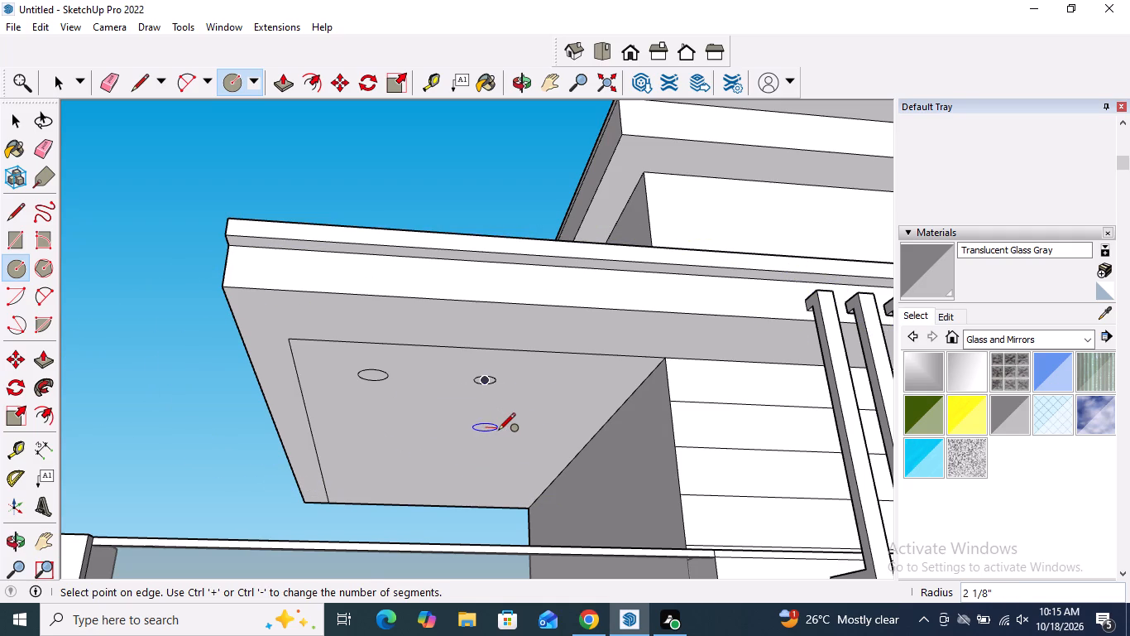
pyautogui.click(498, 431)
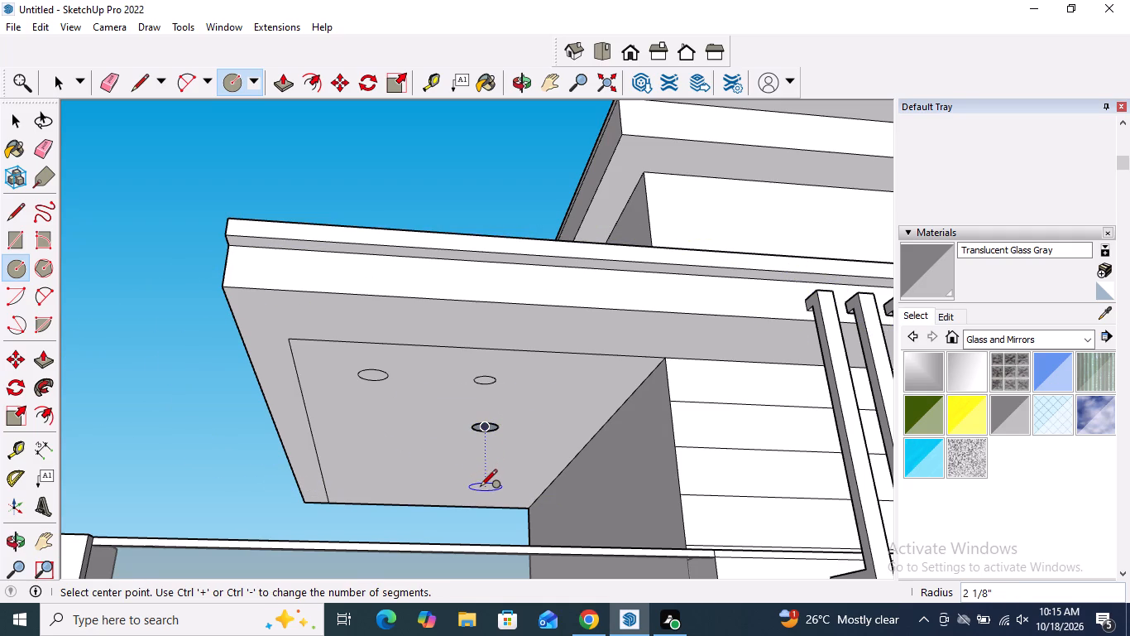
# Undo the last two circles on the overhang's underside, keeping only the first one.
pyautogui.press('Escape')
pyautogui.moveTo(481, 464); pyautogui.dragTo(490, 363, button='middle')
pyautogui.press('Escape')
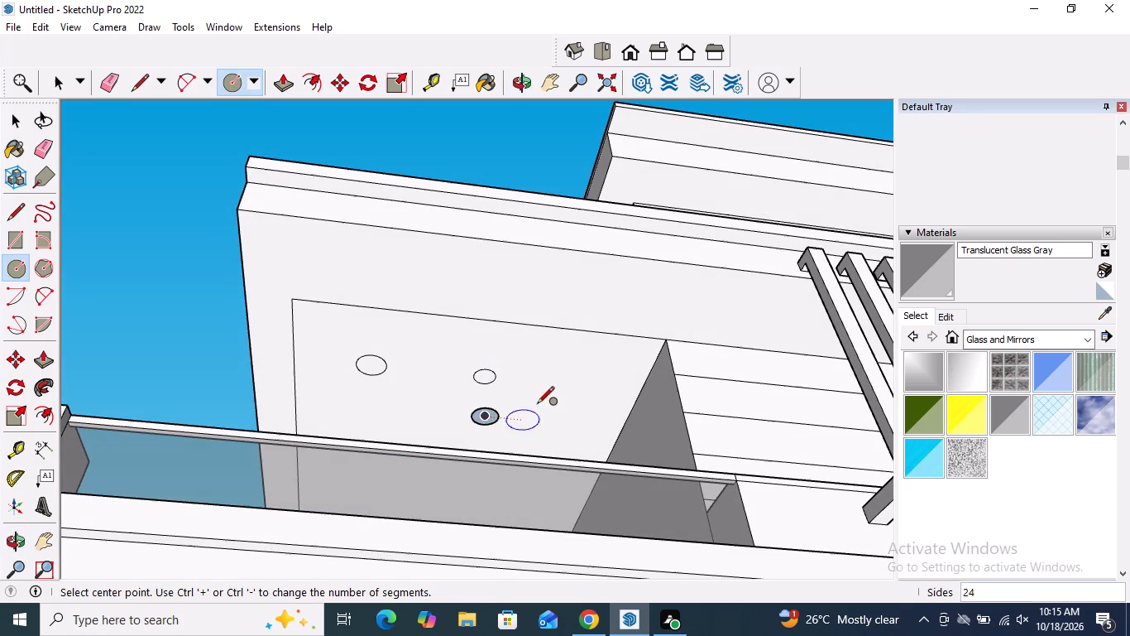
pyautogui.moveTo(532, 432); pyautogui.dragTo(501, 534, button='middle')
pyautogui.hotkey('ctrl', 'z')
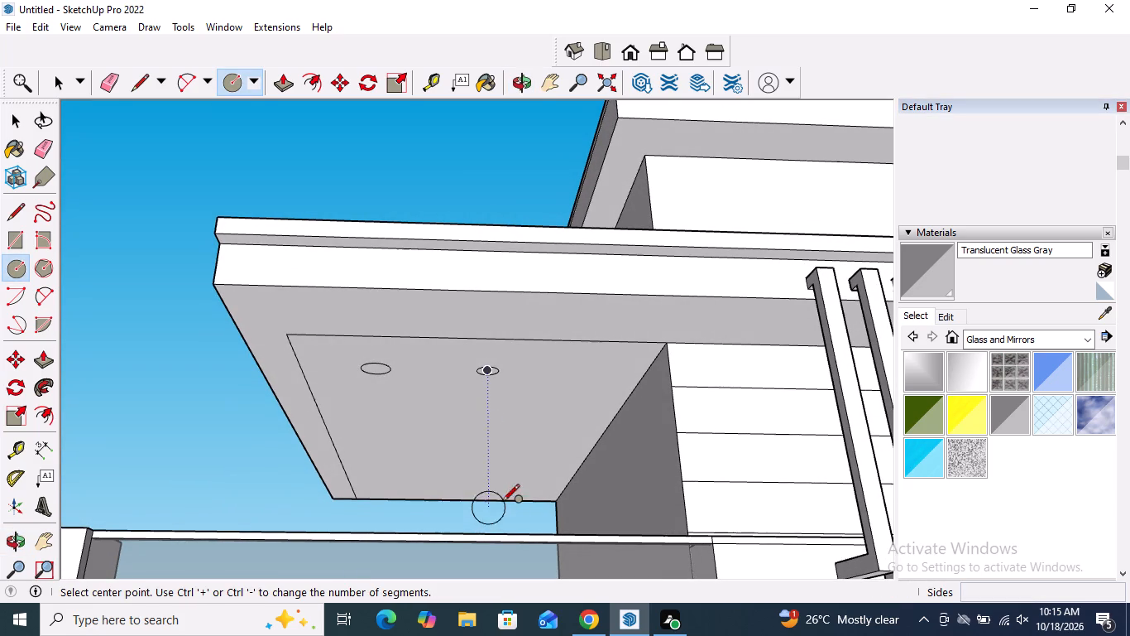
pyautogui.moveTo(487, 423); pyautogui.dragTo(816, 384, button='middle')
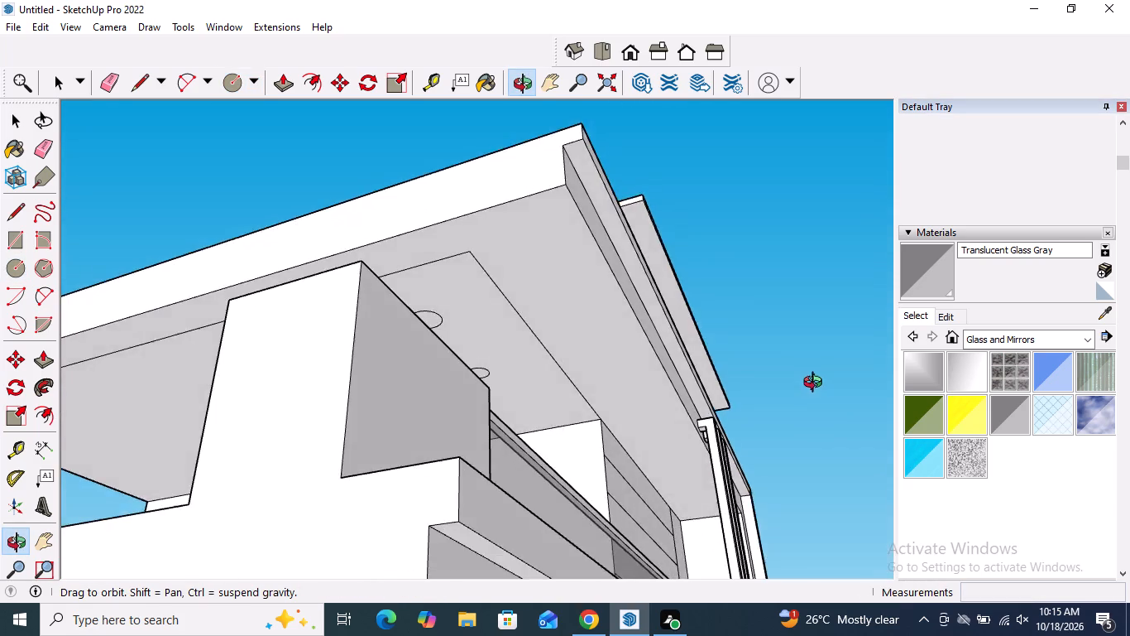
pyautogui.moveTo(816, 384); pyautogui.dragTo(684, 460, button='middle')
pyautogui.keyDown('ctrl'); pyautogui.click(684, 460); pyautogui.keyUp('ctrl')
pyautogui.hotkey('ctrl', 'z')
# Draw three more circles on the overhang's underside to form a cluster of four, including radii of about 2 5/16" and 2 3/8".
pyautogui.scroll(5, 476, 388)
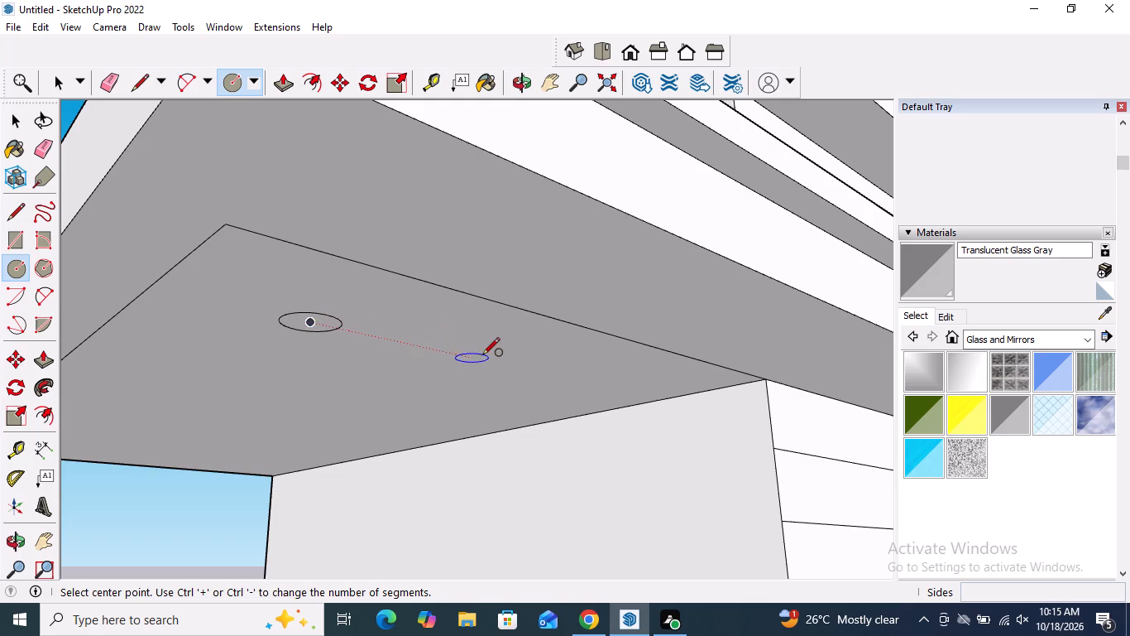
pyautogui.click(486, 359)
pyautogui.click(506, 358)
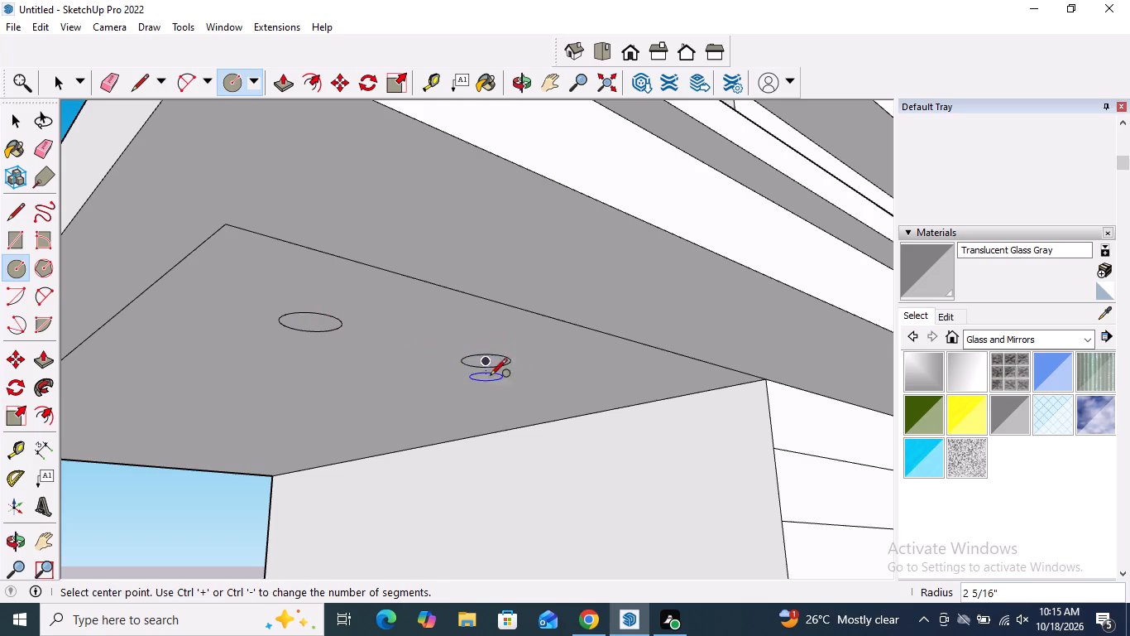
pyautogui.moveTo(500, 370); pyautogui.dragTo(594, 358, button='middle')
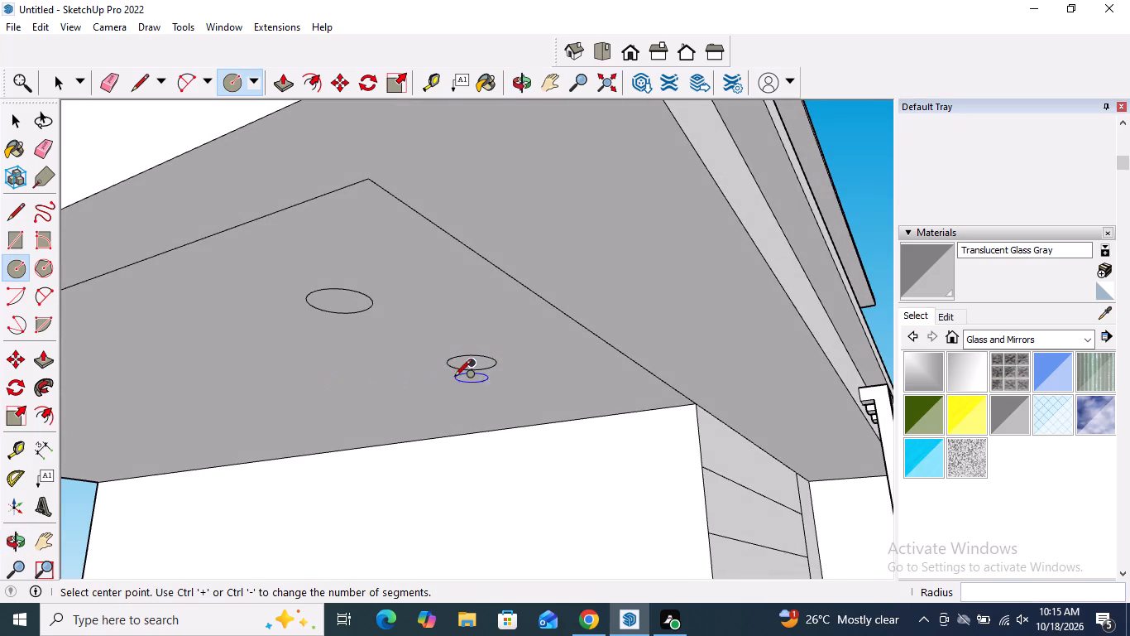
pyautogui.click(296, 376)
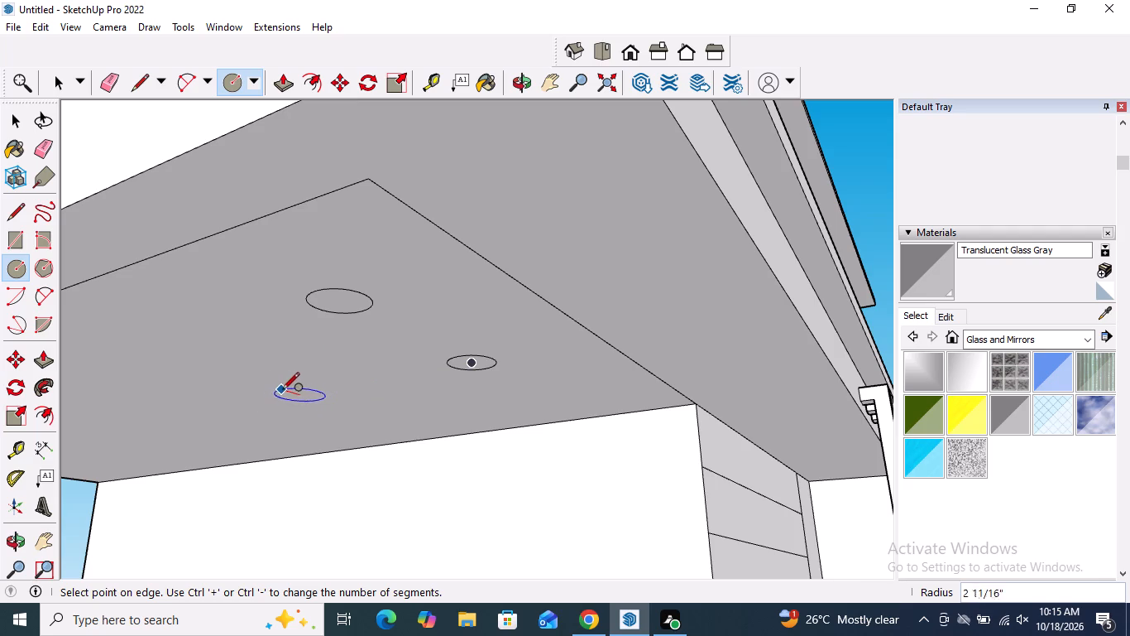
pyautogui.click(285, 388)
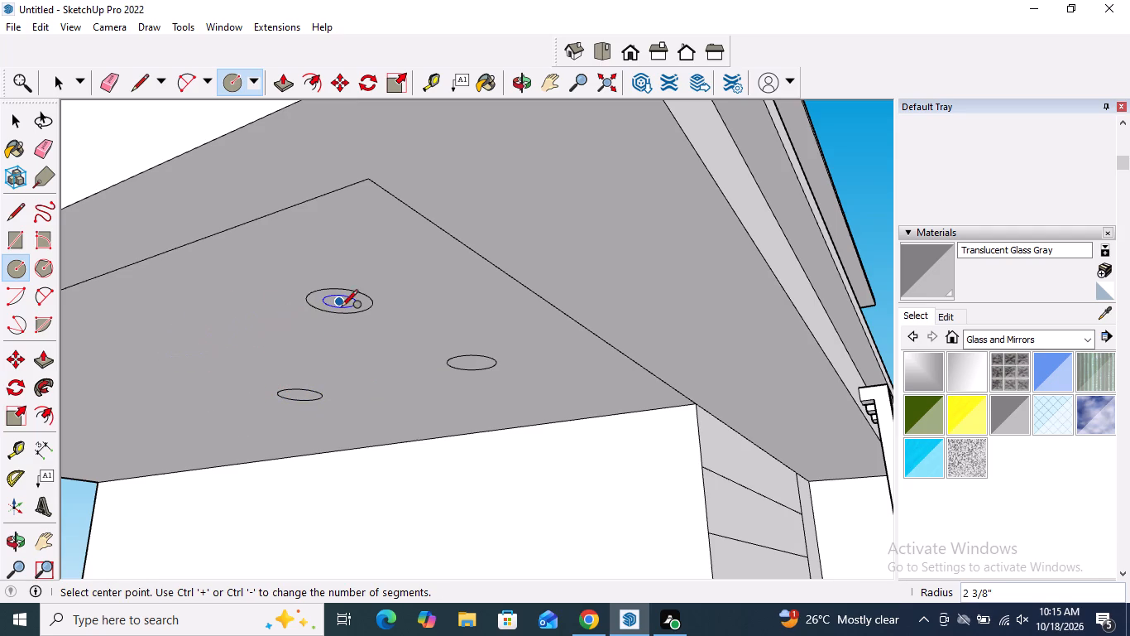
pyautogui.click(146, 352)
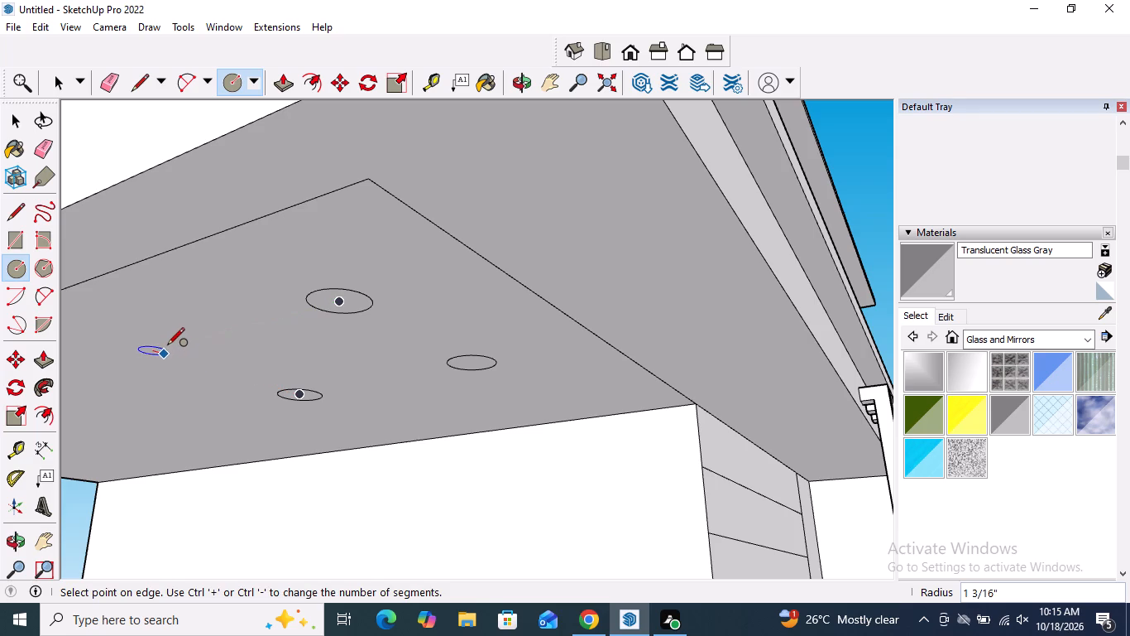
pyautogui.scroll(4, 169, 344)
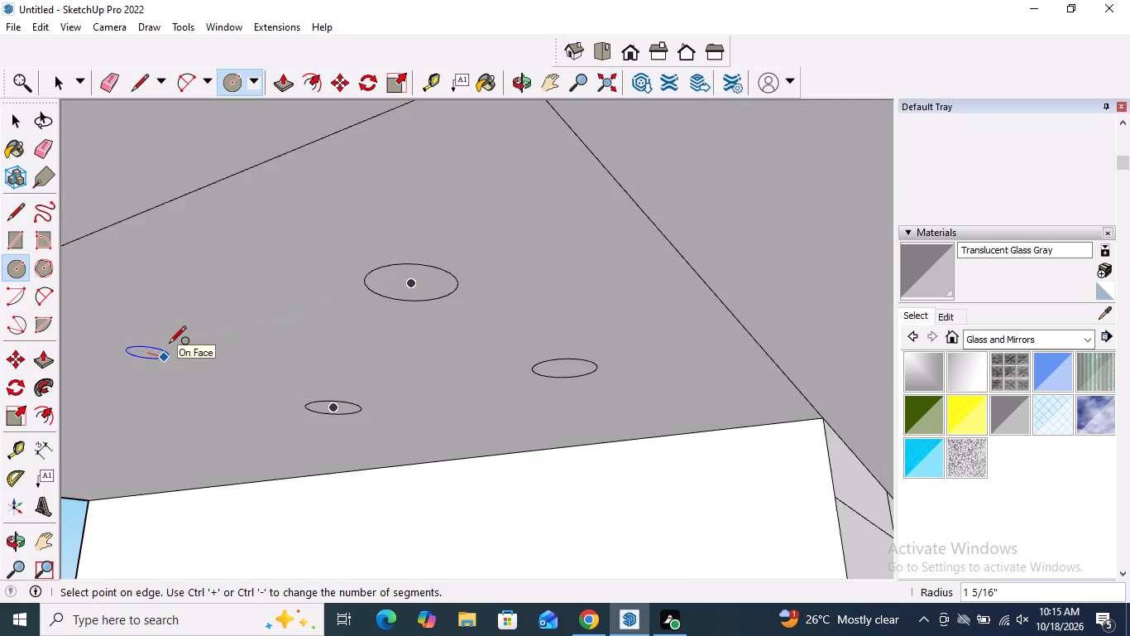
pyautogui.scroll(8, 176, 341)
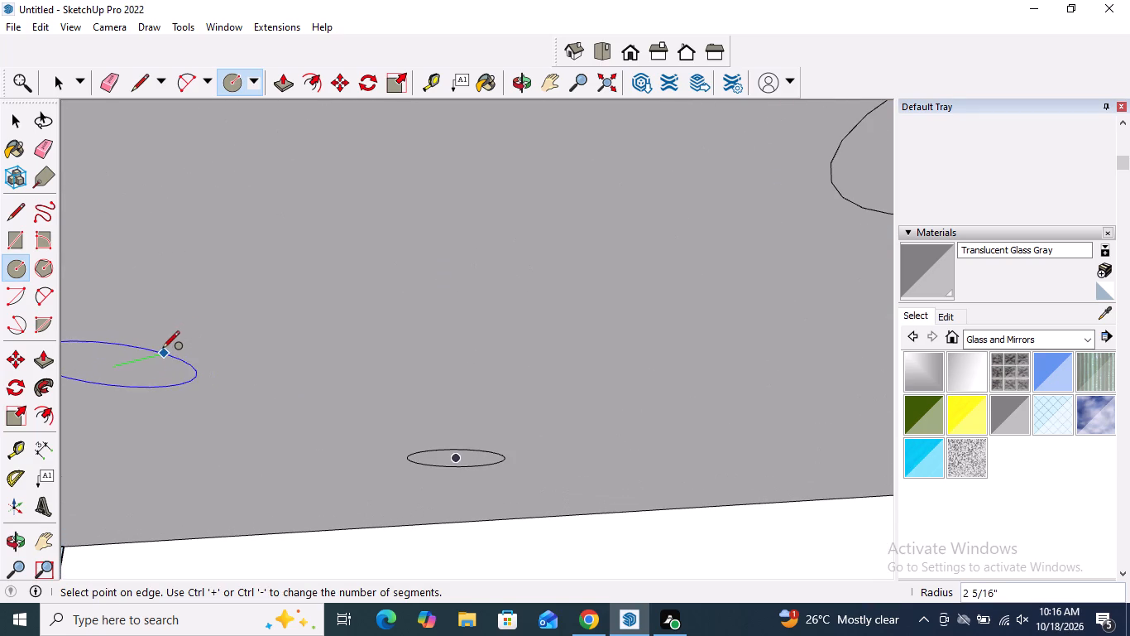
pyautogui.click(154, 355)
pyautogui.press('space')
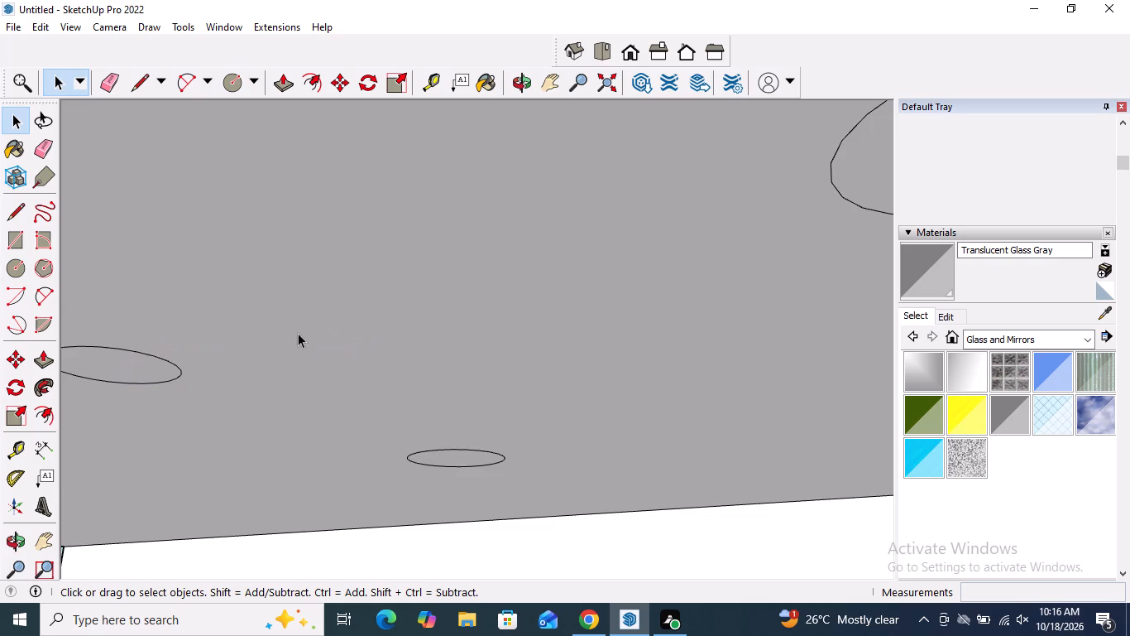
# Push/Pull all four circles about 1/8" into the overhang's underside as shallow light recesses.
pyautogui.scroll(-10, 290, 332)
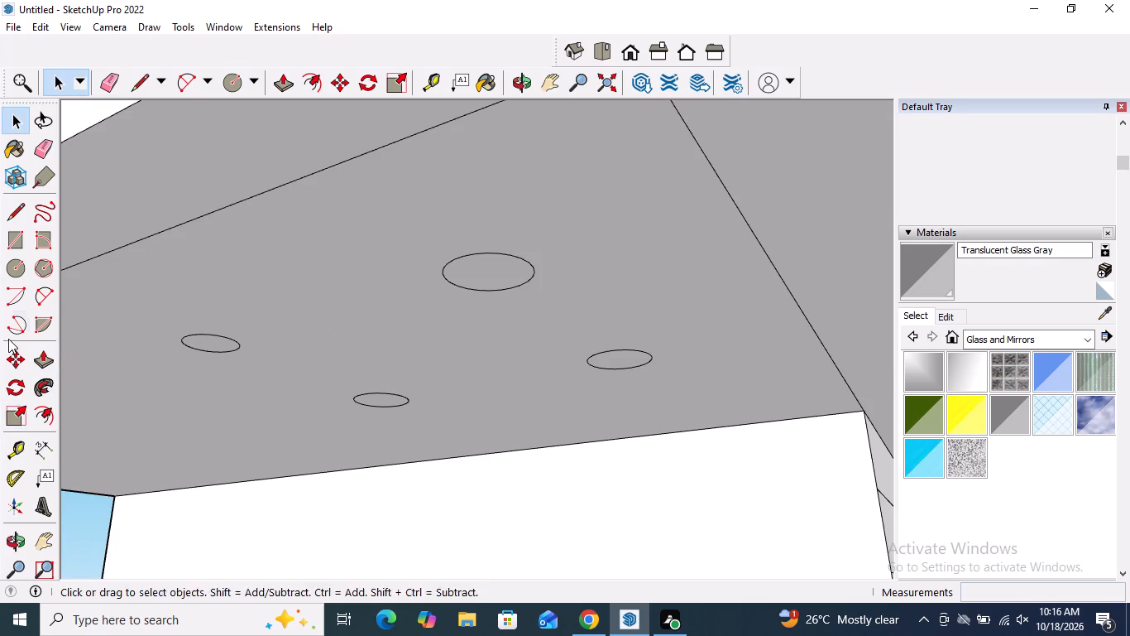
pyautogui.click(41, 367)
pyautogui.scroll(3, 205, 339)
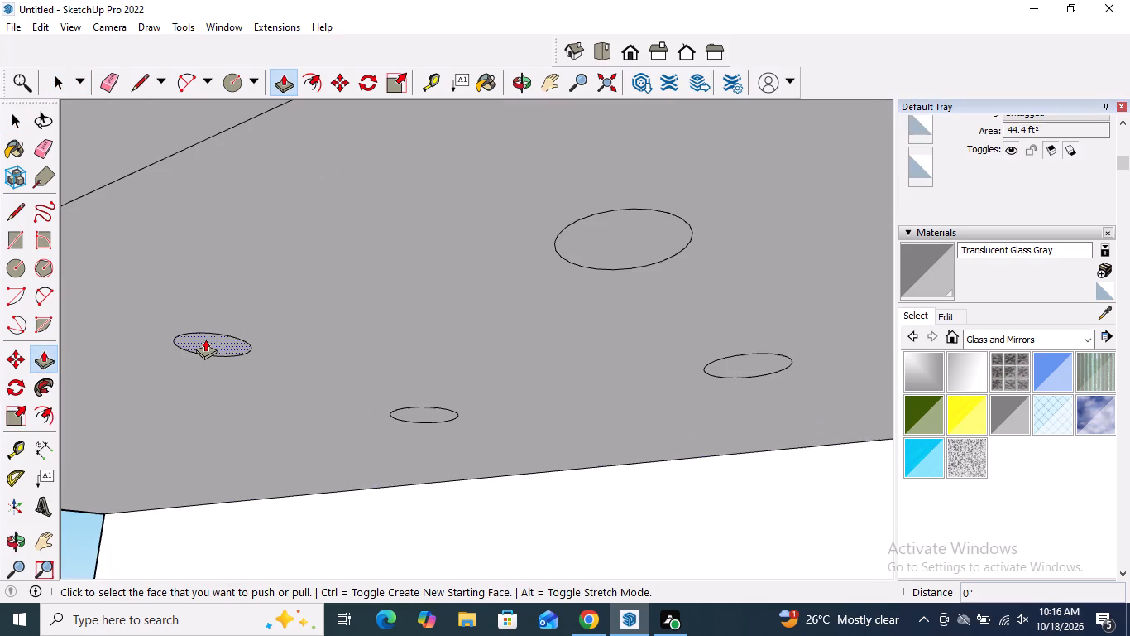
pyautogui.click(205, 339)
pyautogui.click(206, 336)
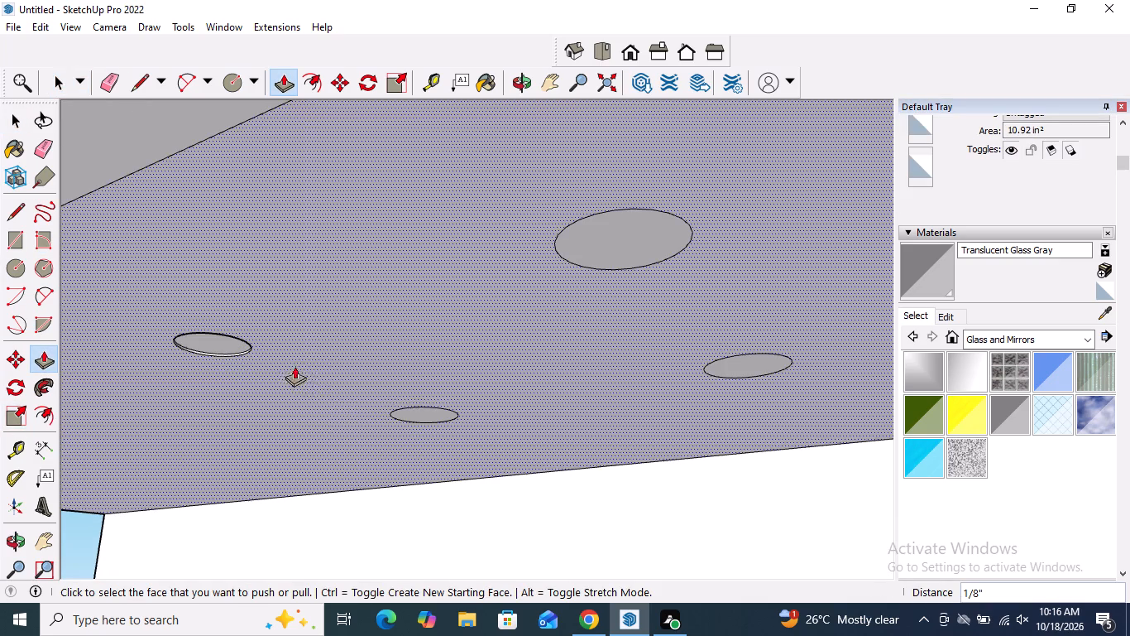
pyautogui.doubleClick(416, 410)
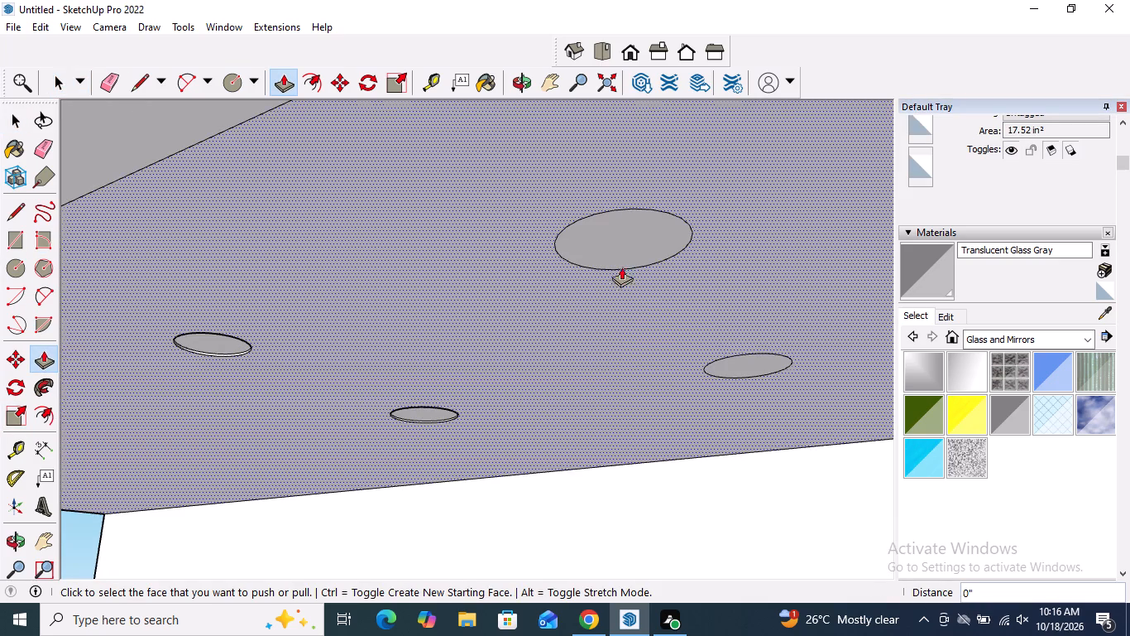
pyautogui.doubleClick(620, 249)
pyautogui.doubleClick(752, 364)
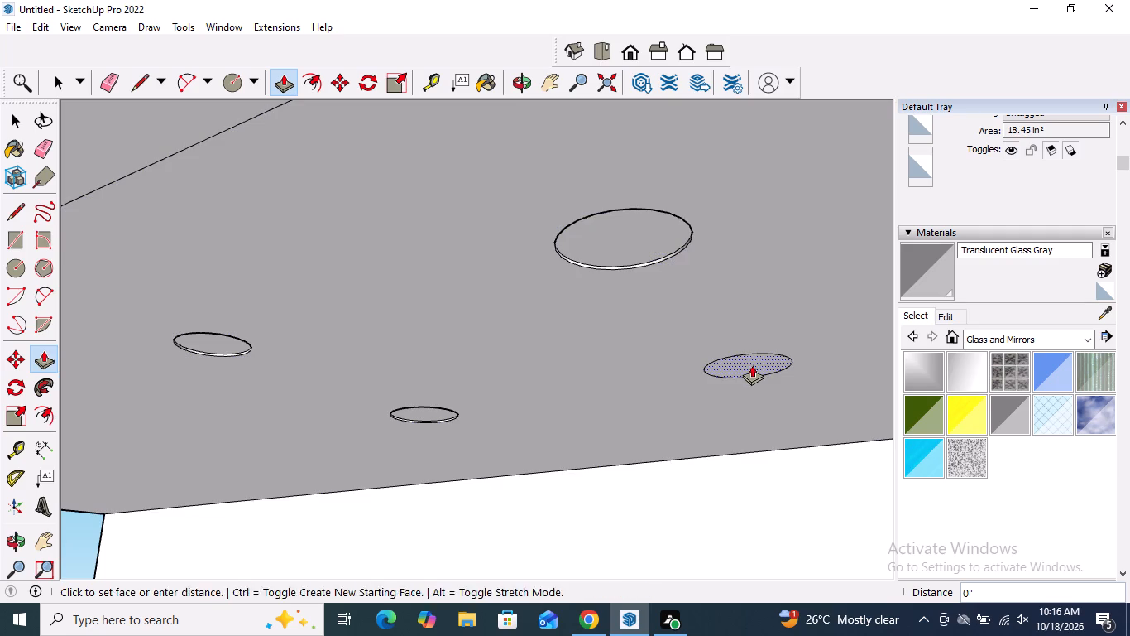
pyautogui.press('space')
# Examine the front facade, the overhang's underside and the lower balcony's ceiling and side wall.
pyautogui.scroll(-15, 443, 383)
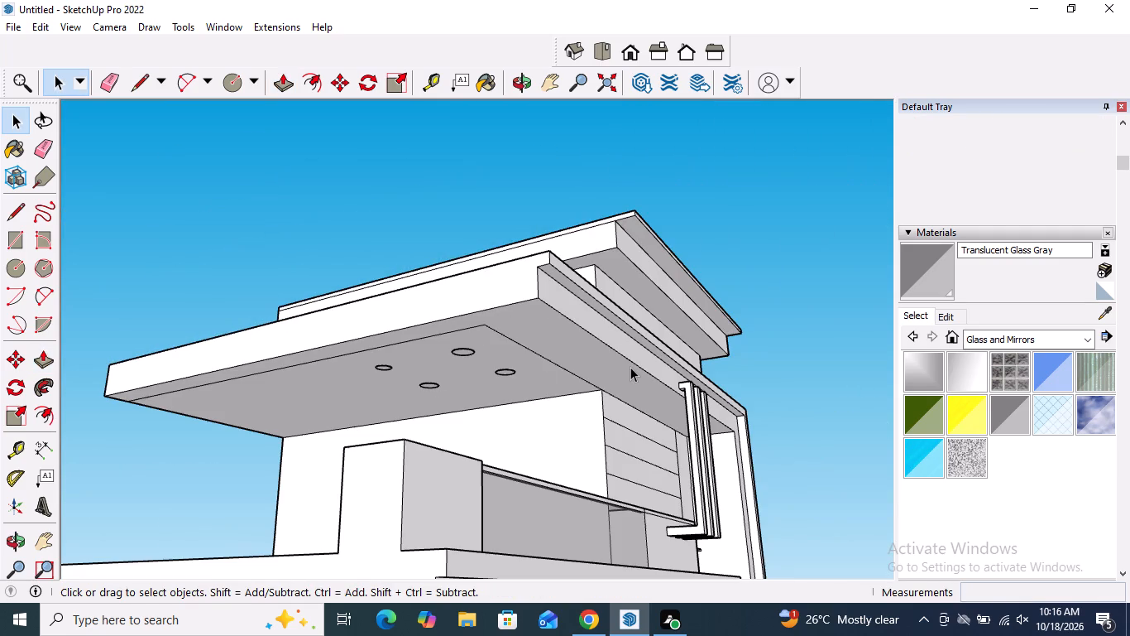
pyautogui.moveTo(630, 367); pyautogui.dragTo(401, 298, button='middle')
pyautogui.scroll(-4, 401, 296)
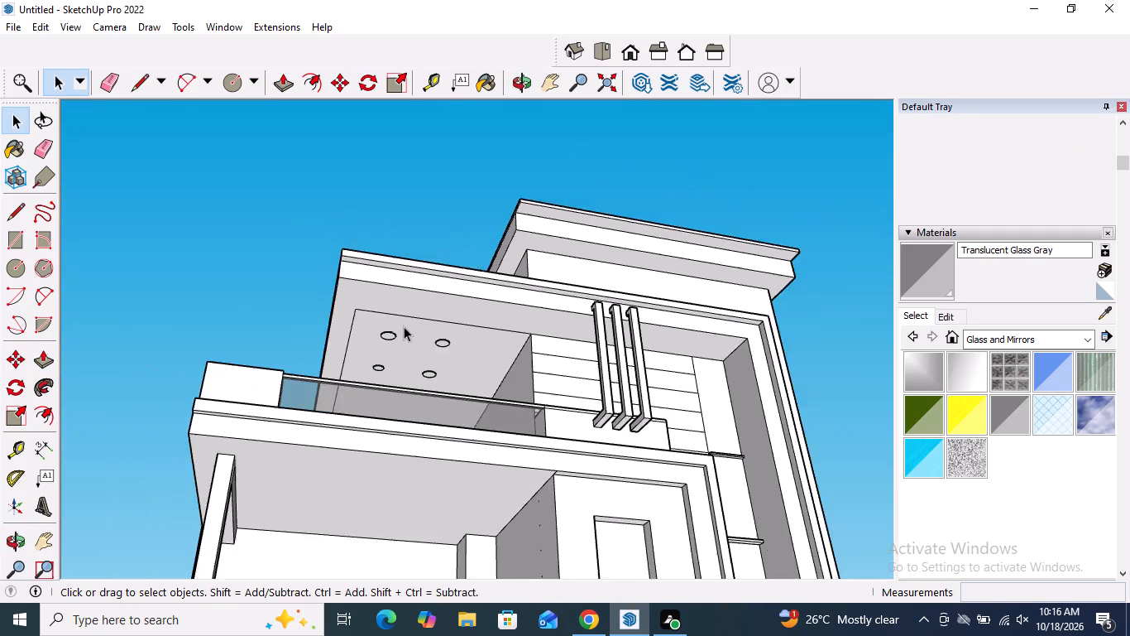
pyautogui.scroll(-5, 404, 326)
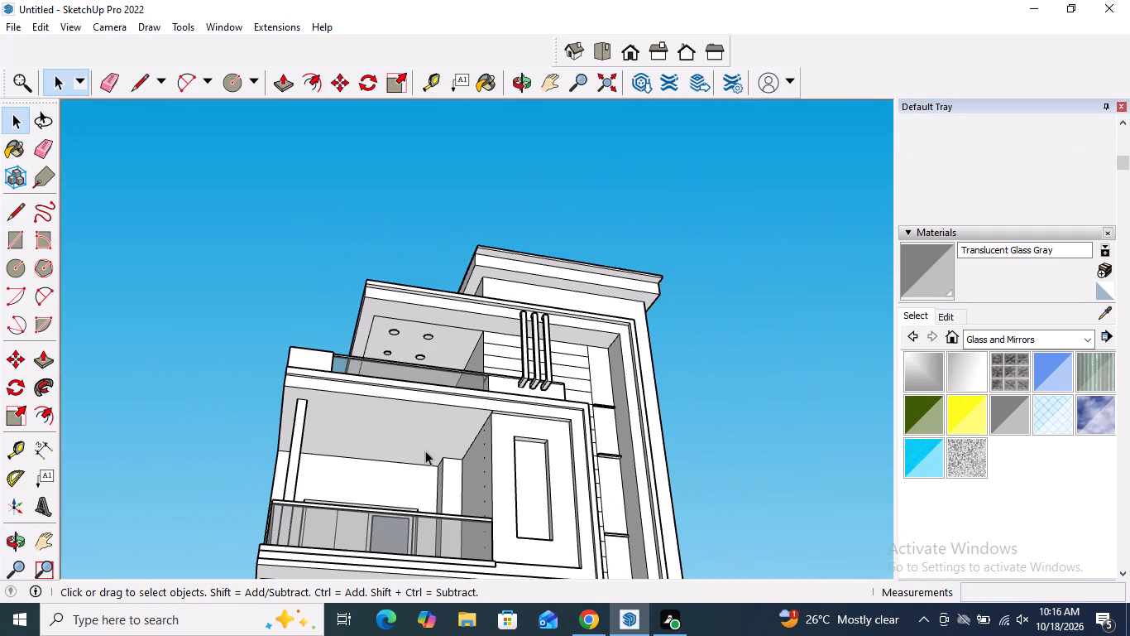
pyautogui.moveTo(433, 430); pyautogui.dragTo(432, 397, button='middle')
pyautogui.scroll(2, 423, 422)
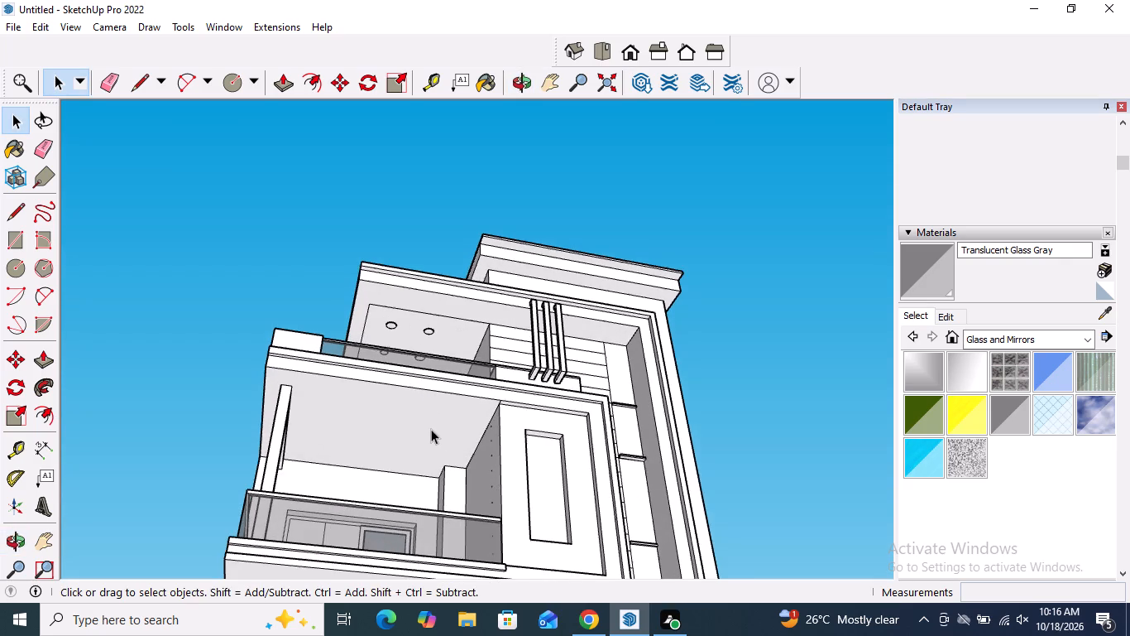
pyautogui.moveTo(448, 436); pyautogui.dragTo(475, 571, button='middle')
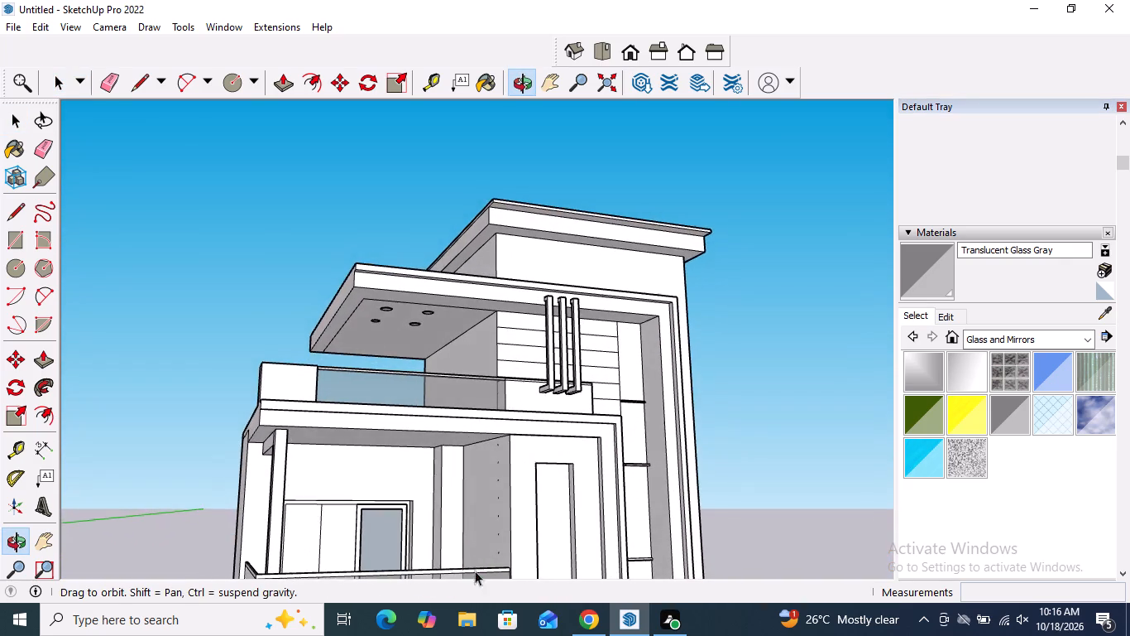
pyautogui.scroll(9, 483, 560)
pyautogui.scroll(1, 486, 306)
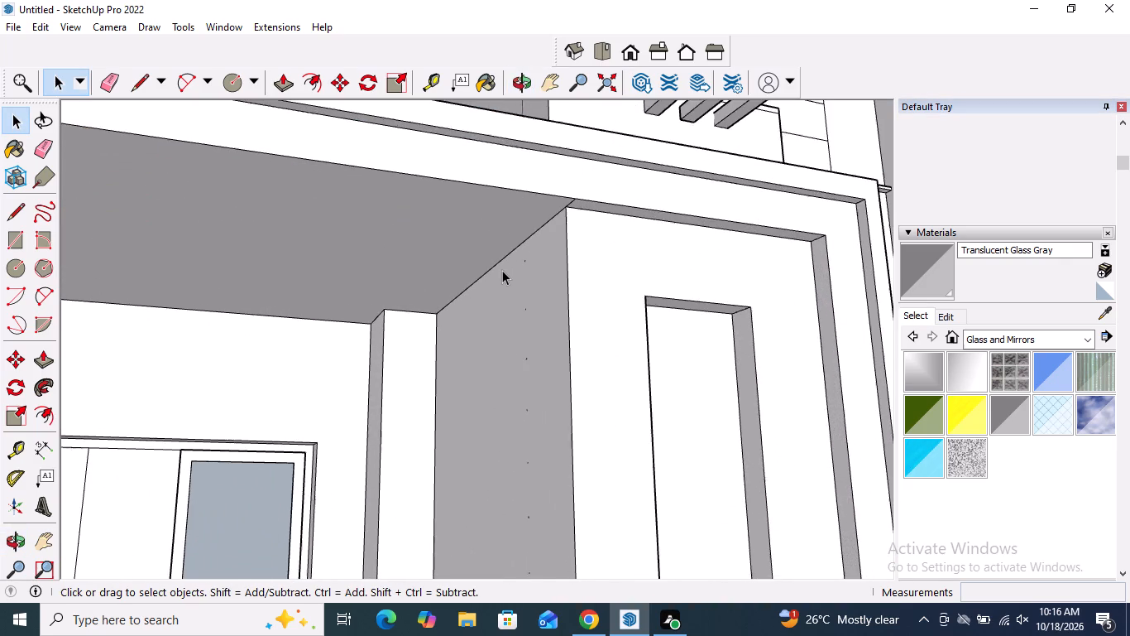
pyautogui.scroll(4, 520, 265)
pyautogui.scroll(-10, 407, 327)
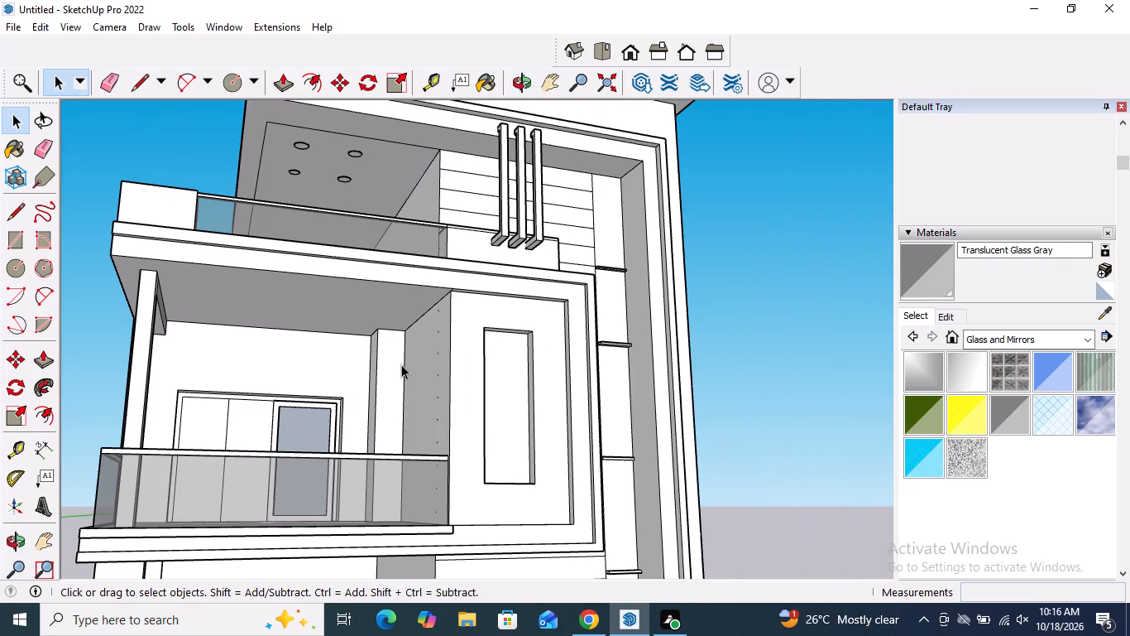
# Outline a rectangular panel on the upper balcony's ceiling with connected lines about 5' 2 5/8" and 3' 11 3/8" long, ending at the side wall.
pyautogui.moveTo(400, 365); pyautogui.dragTo(315, 357, button='middle')
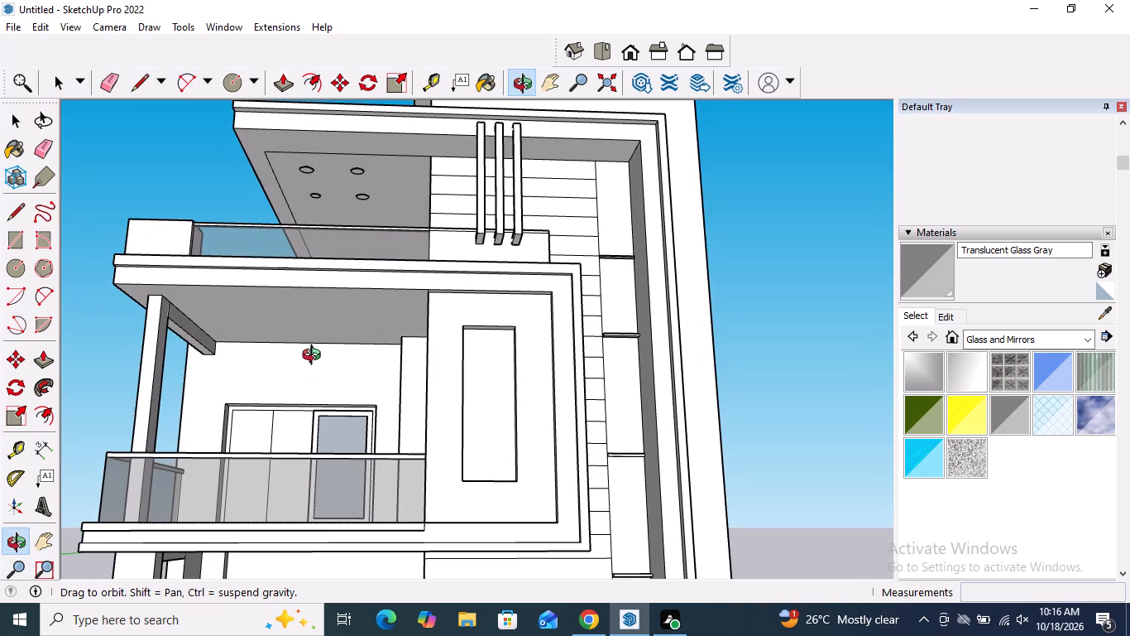
pyautogui.moveTo(315, 357); pyautogui.dragTo(320, 320, button='middle')
pyautogui.click(11, 205)
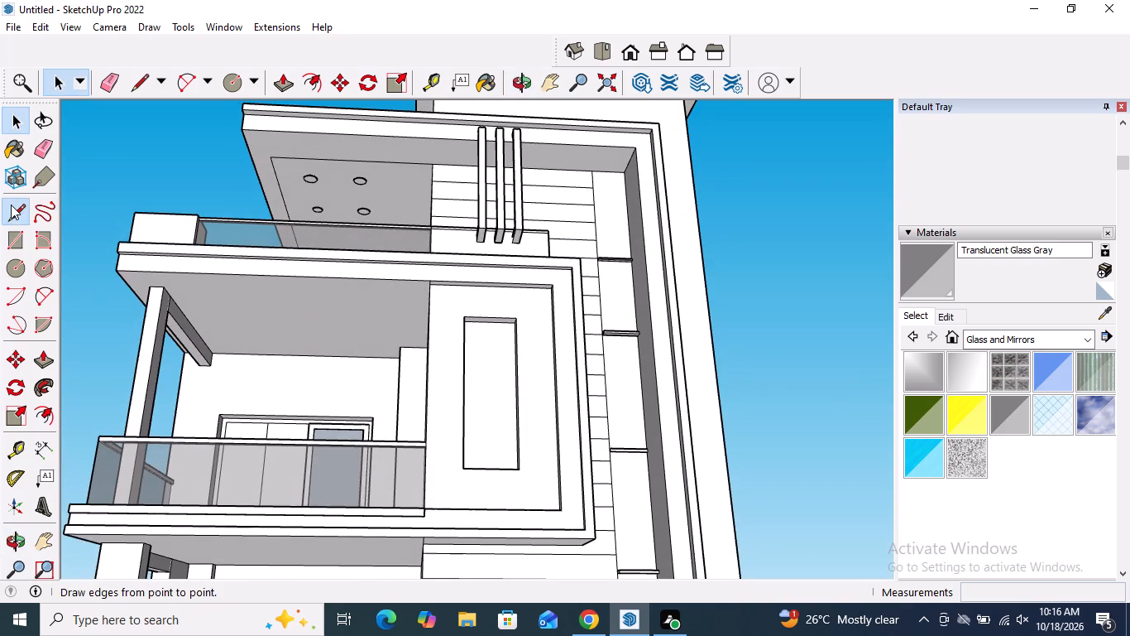
pyautogui.moveTo(219, 383); pyautogui.dragTo(239, 372, button='middle')
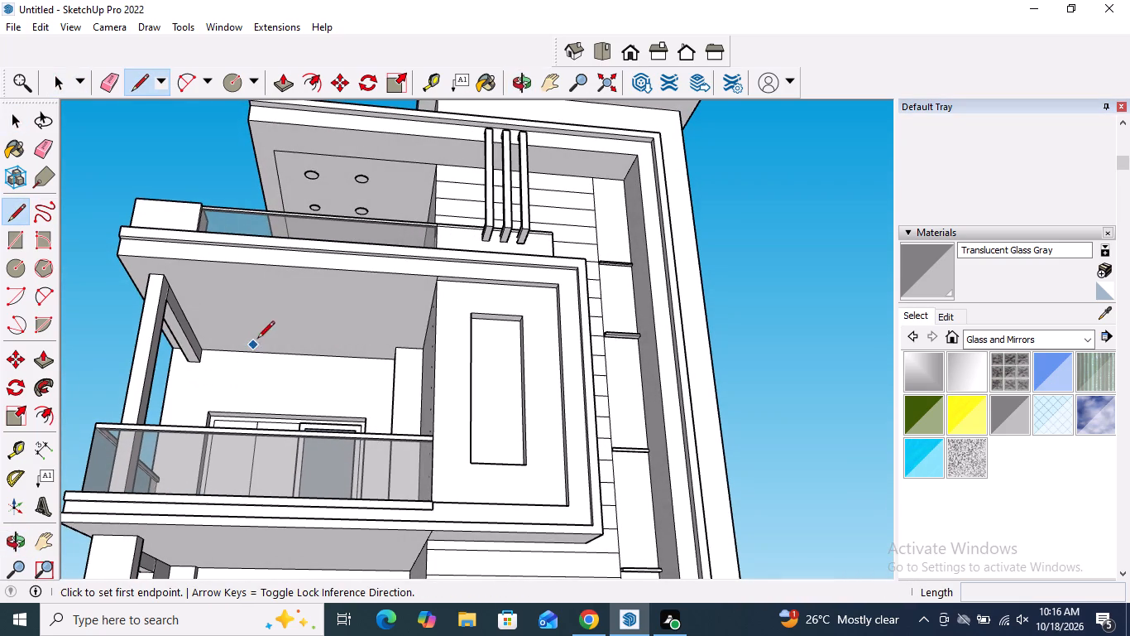
pyautogui.click(302, 355)
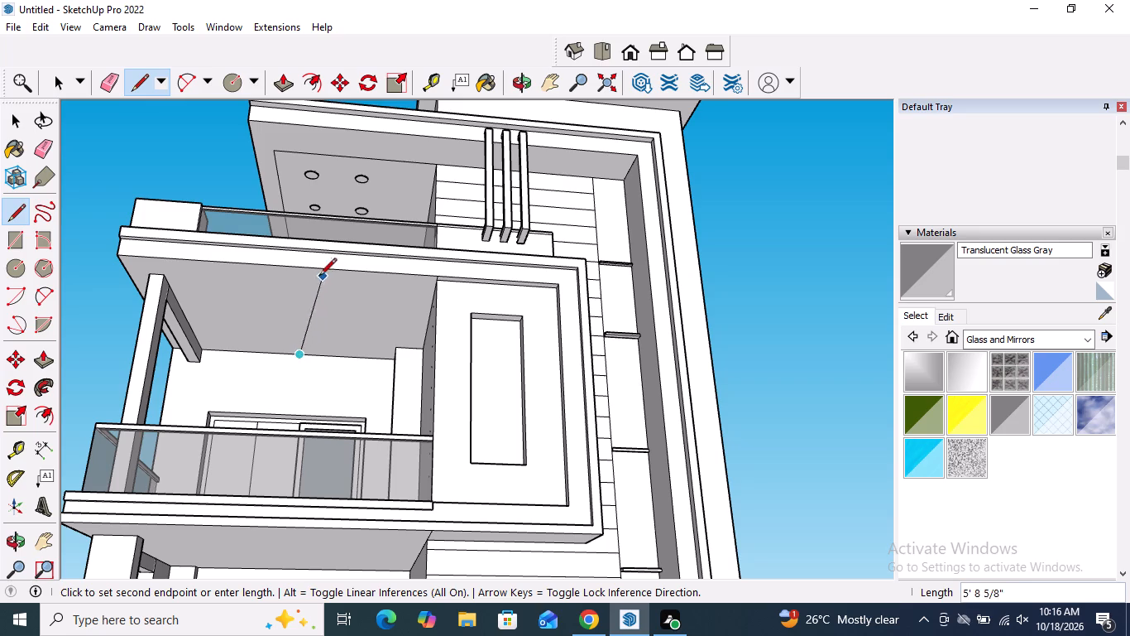
pyautogui.moveTo(297, 287); pyautogui.dragTo(318, 218, button='middle')
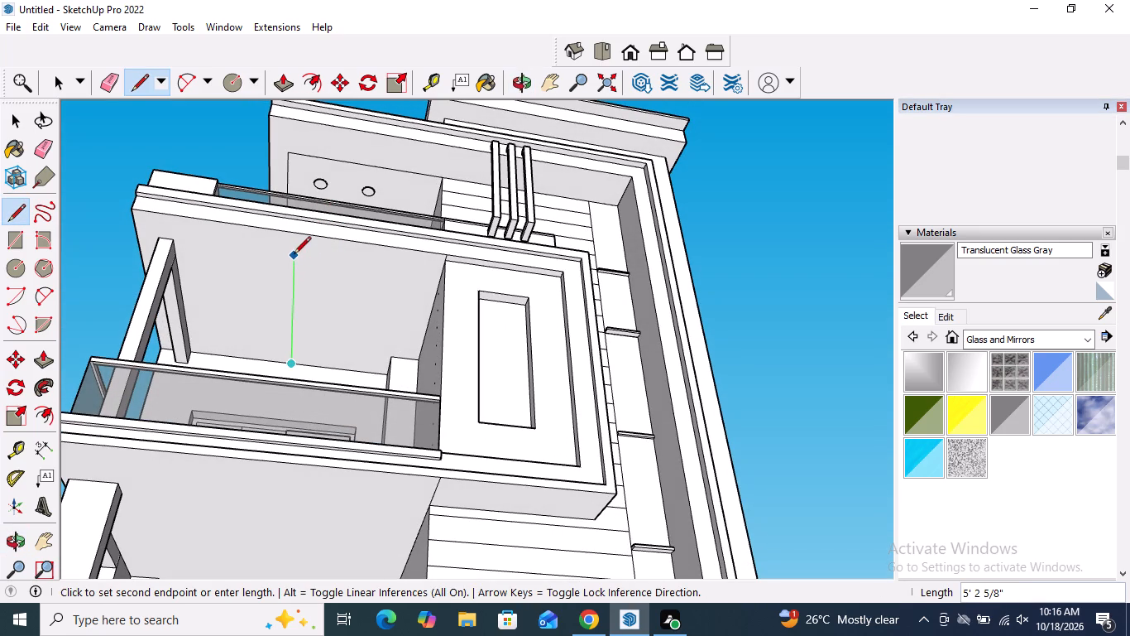
pyautogui.click(294, 255)
pyautogui.scroll(9, 357, 253)
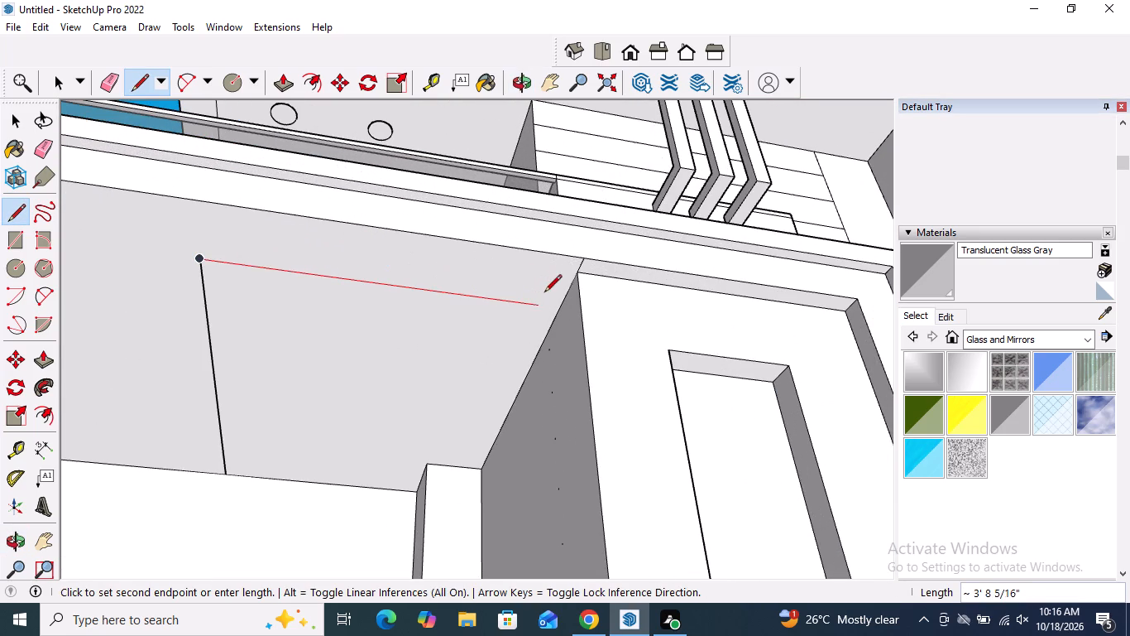
pyautogui.click(558, 300)
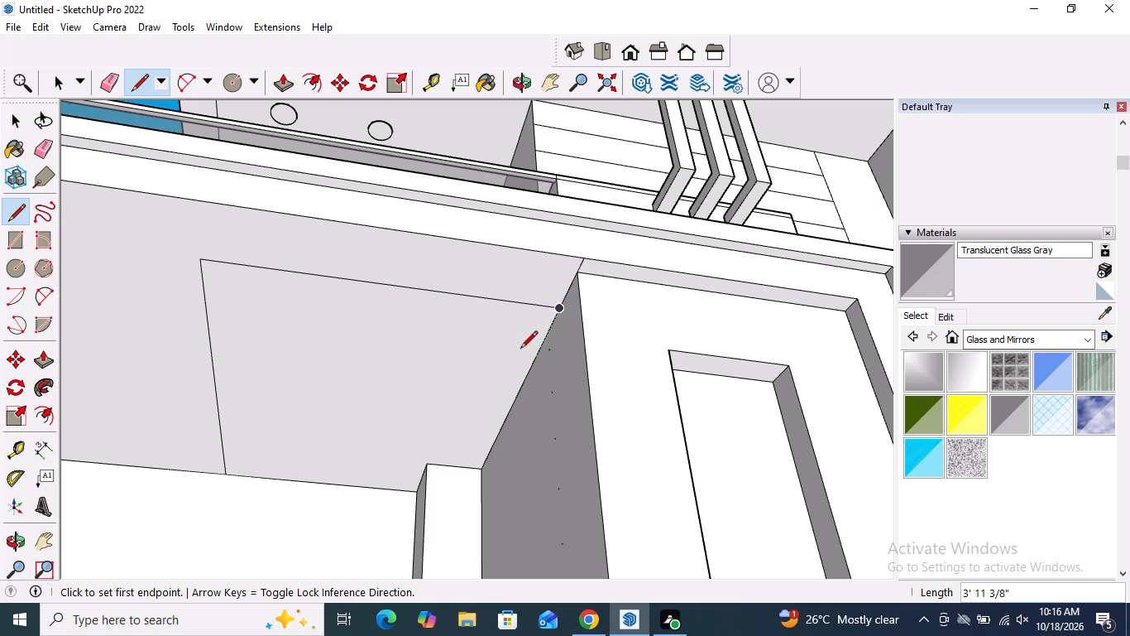
pyautogui.click(520, 350)
pyautogui.press('space')
# Draw two circles on the balcony ceiling, one about 2 7/8" in radius inside the outlined panel and another outside it near the back wall.
pyautogui.scroll(-3, 406, 304)
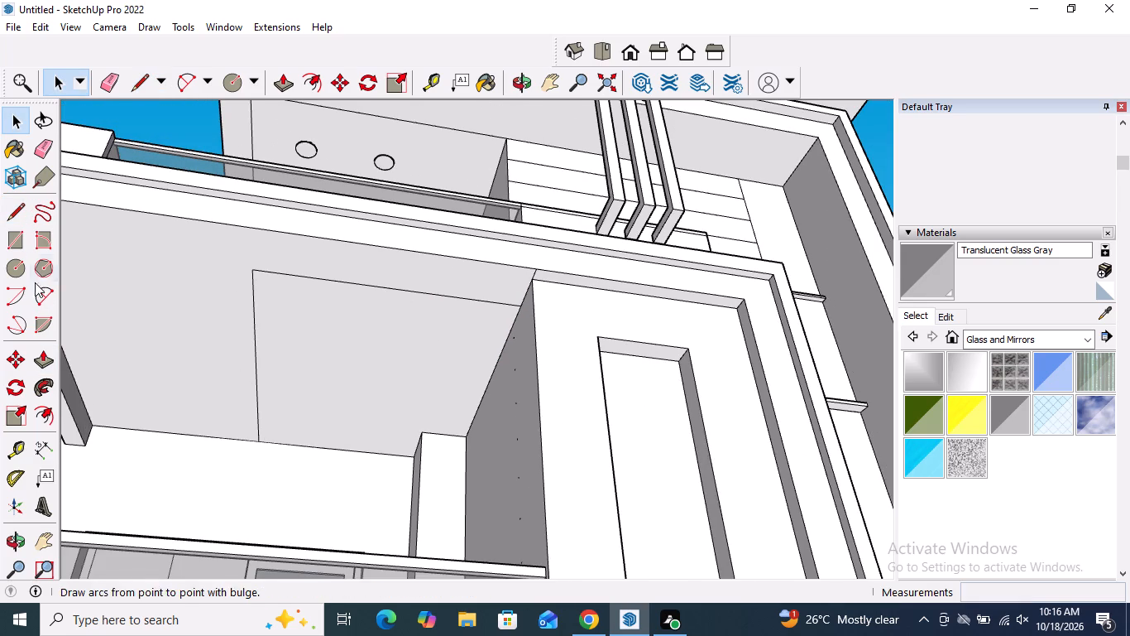
pyautogui.click(23, 280)
pyautogui.moveTo(345, 325); pyautogui.dragTo(352, 325)
pyautogui.click(361, 325)
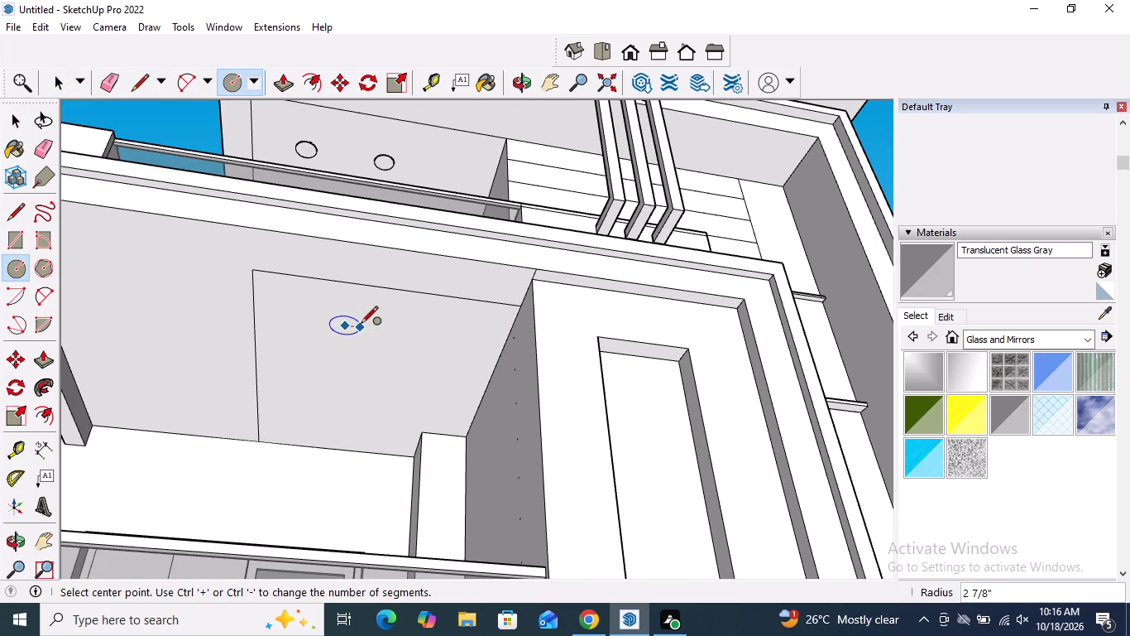
pyautogui.scroll(-4, 345, 354)
pyautogui.scroll(3, 207, 349)
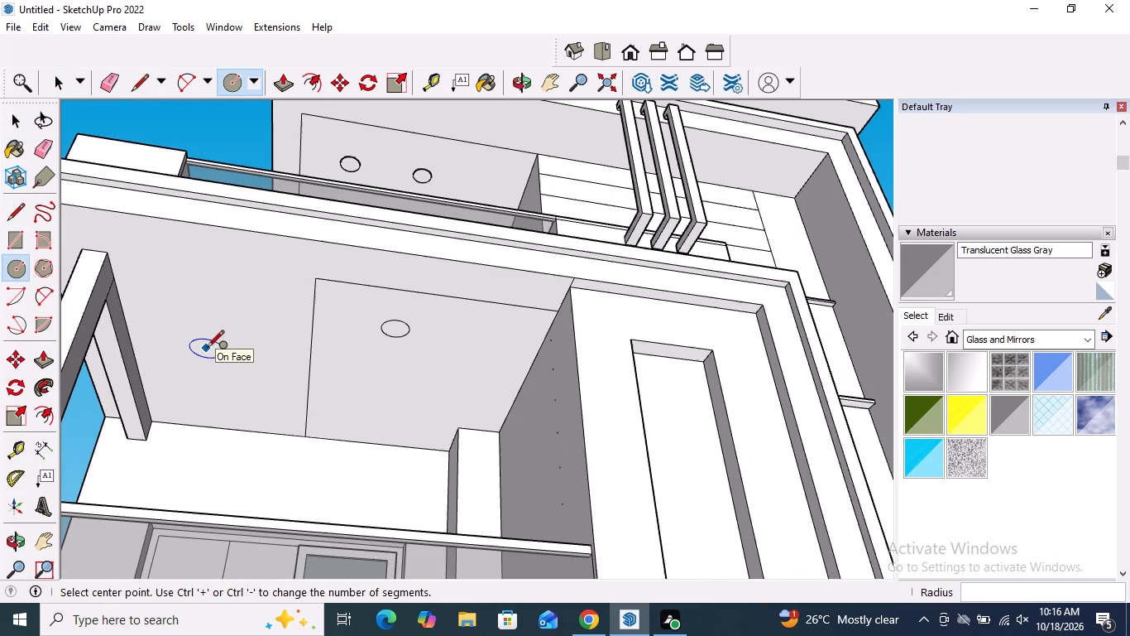
pyautogui.click(224, 399)
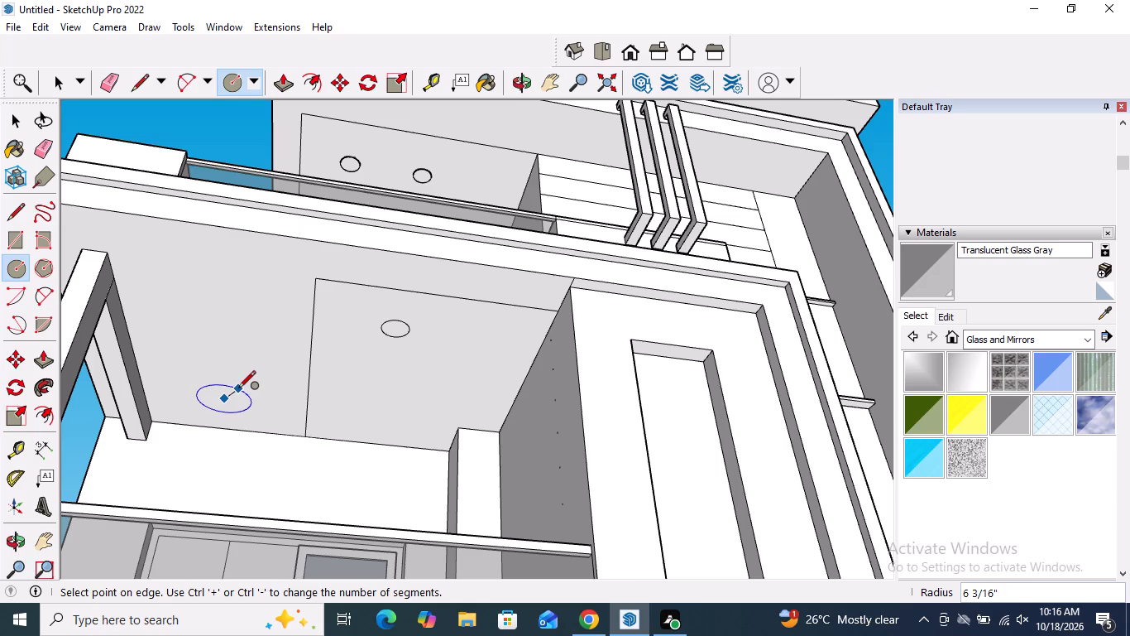
pyautogui.click(232, 389)
pyautogui.press('space')
# Push/Pull both balcony ceiling circles about 11/16" into the ceiling as light recesses.
pyautogui.scroll(-7, 255, 362)
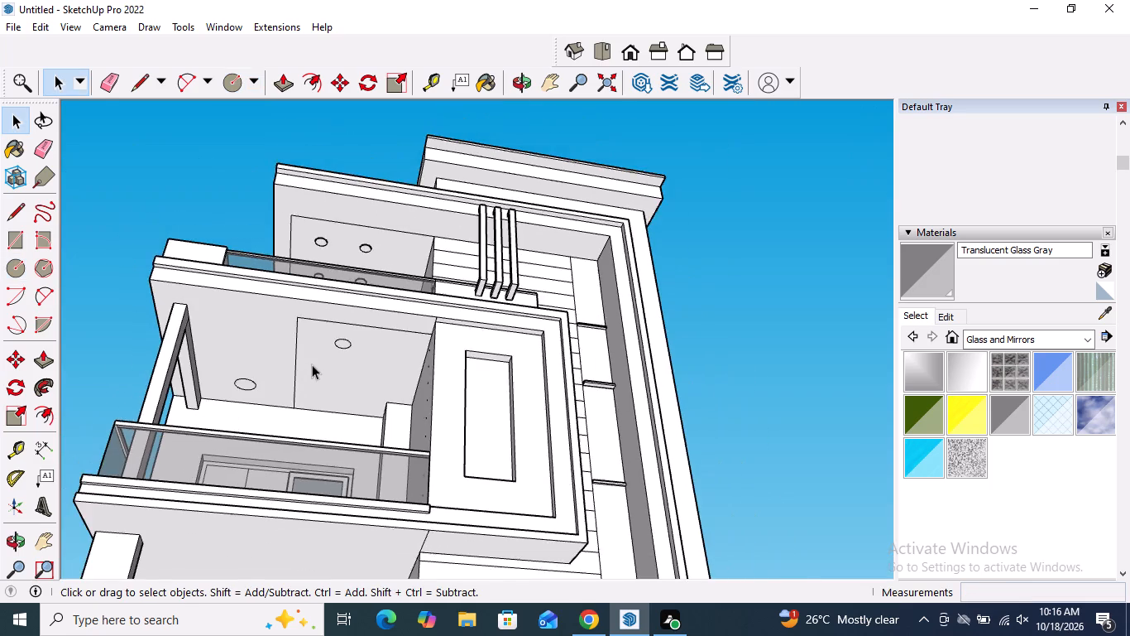
pyautogui.scroll(3, 289, 340)
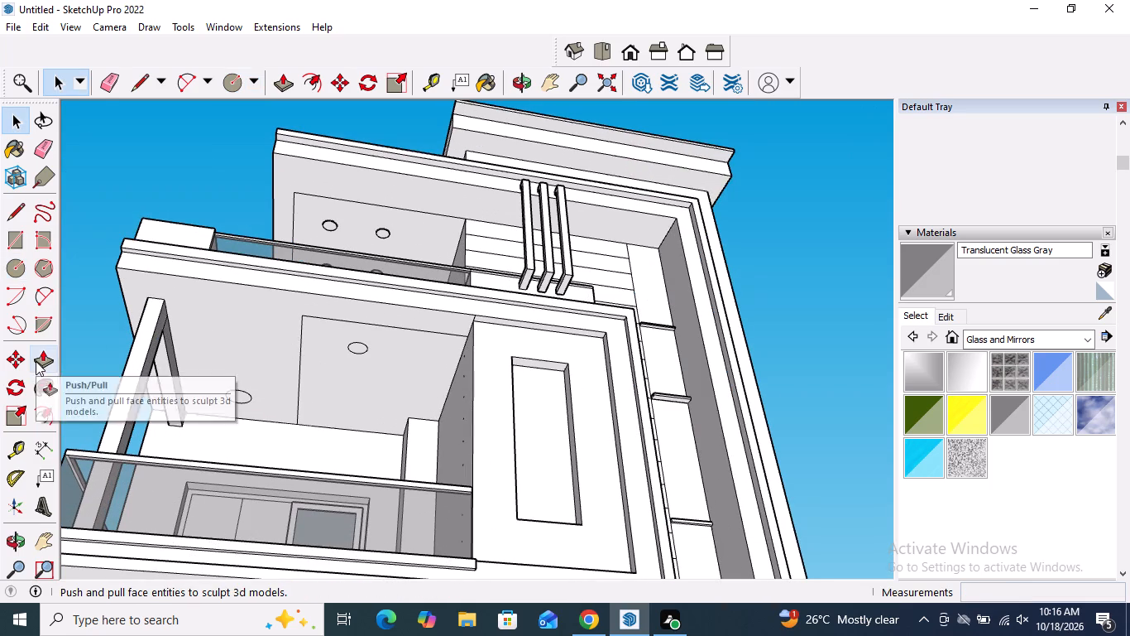
pyautogui.click(36, 361)
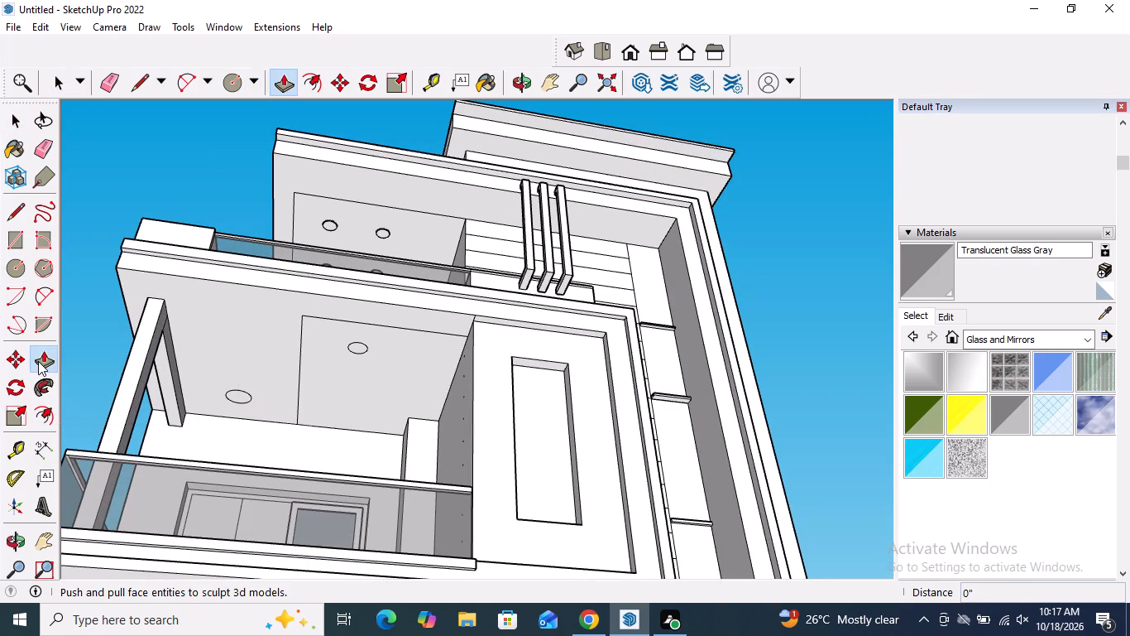
pyautogui.scroll(4, 184, 380)
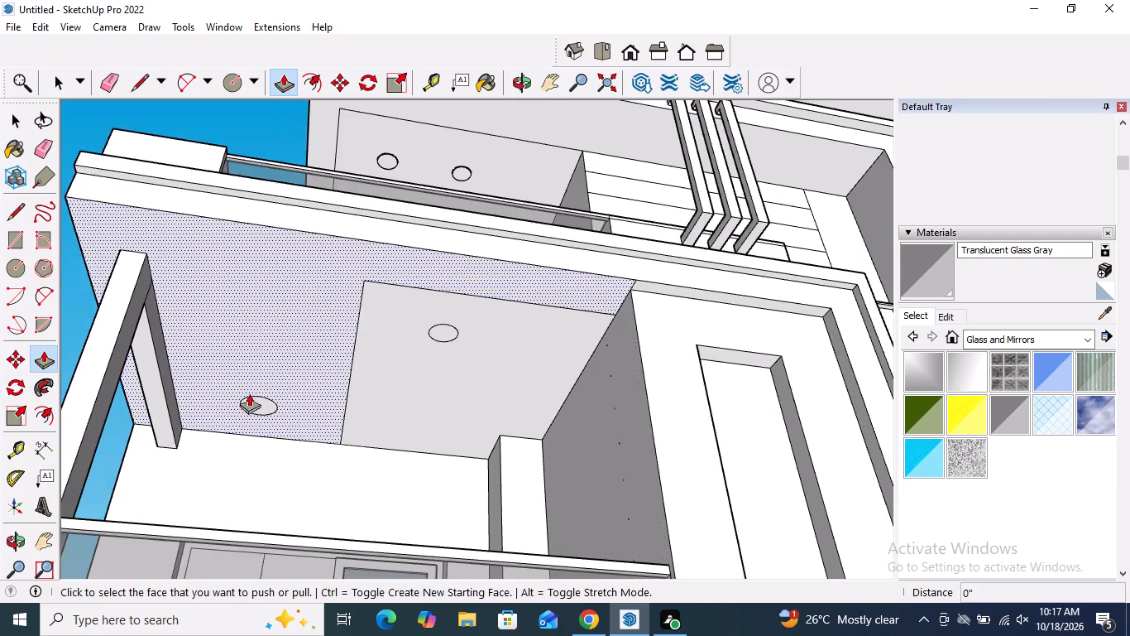
pyautogui.scroll(5, 250, 394)
pyautogui.click(246, 407)
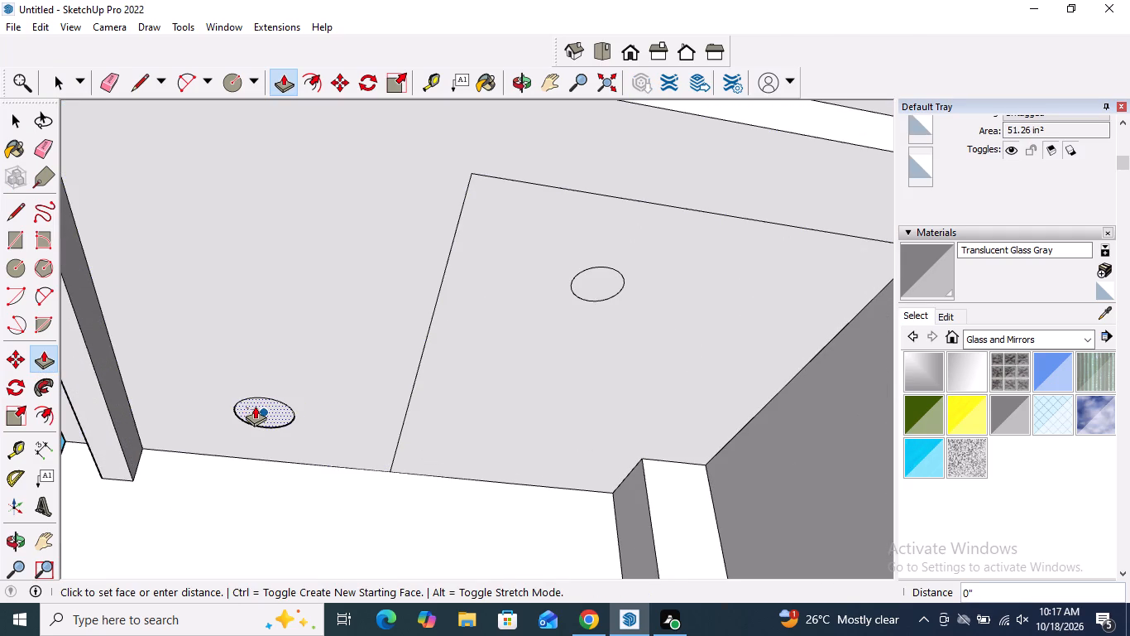
pyautogui.scroll(5, 255, 406)
pyautogui.click(258, 404)
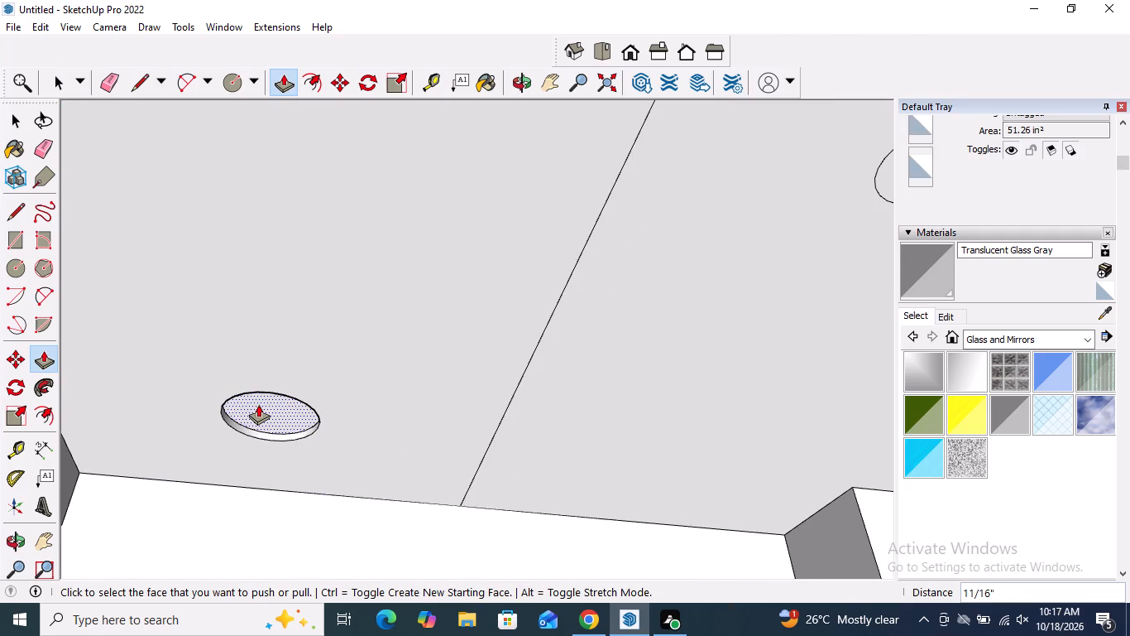
pyautogui.scroll(-5, 251, 425)
pyautogui.doubleClick(606, 280)
pyautogui.press('space')
# Examine the recessed balcony ceiling lights, the underside of the balcony above the entrance, and the whole house from the front.
pyautogui.scroll(-10, 505, 292)
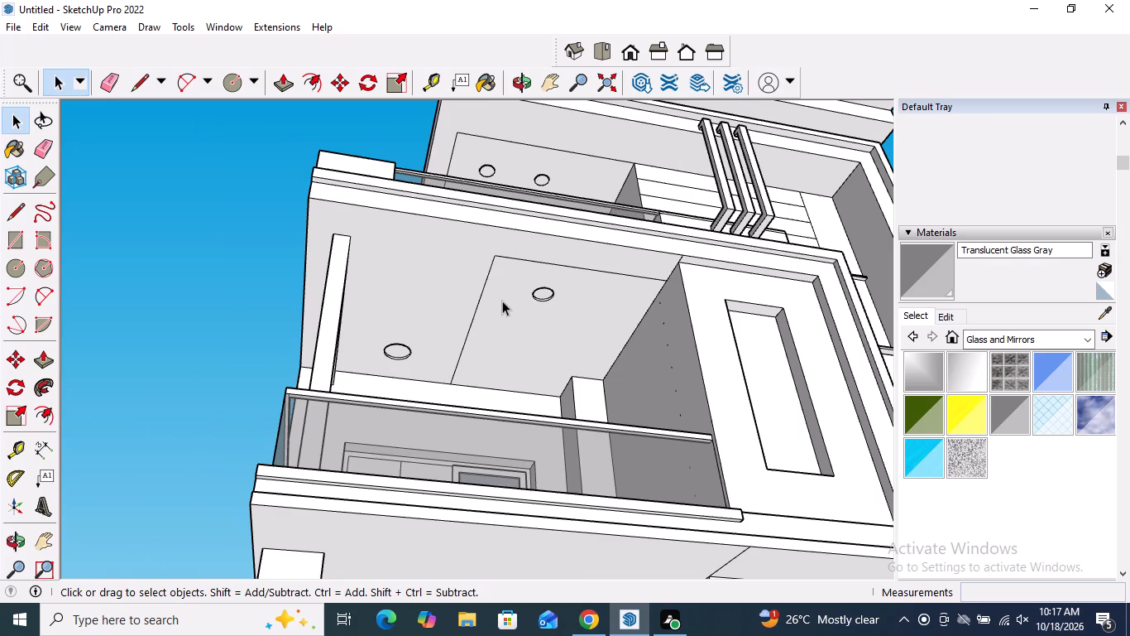
pyautogui.scroll(-5, 502, 301)
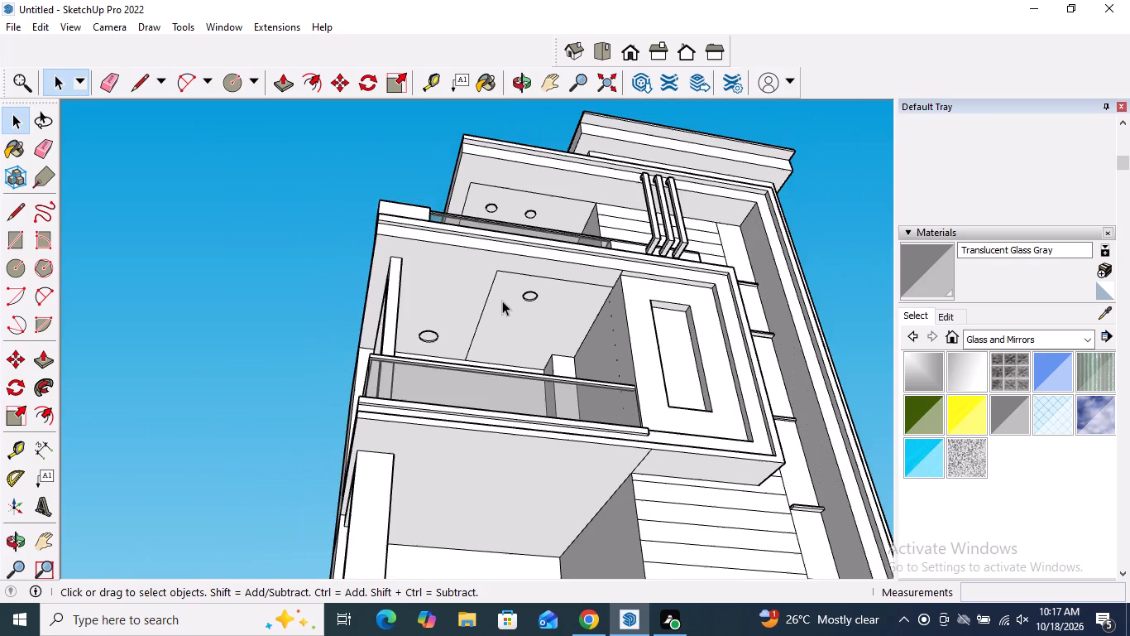
pyautogui.scroll(-9, 502, 301)
pyautogui.moveTo(512, 333); pyautogui.dragTo(429, 444, button='middle')
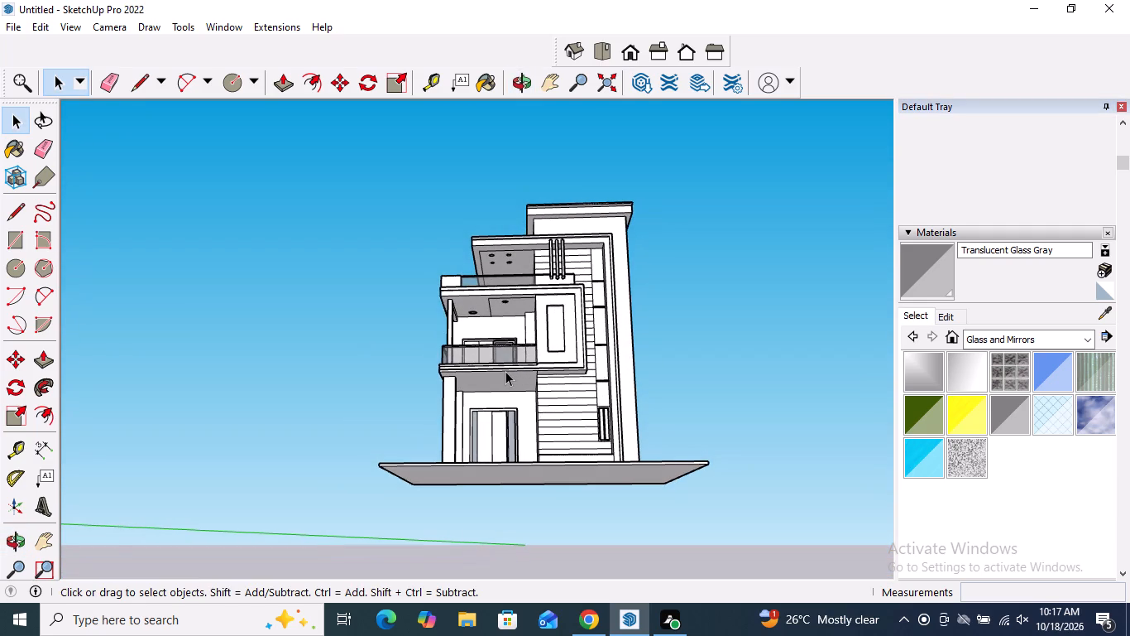
pyautogui.scroll(-4, 472, 330)
pyautogui.scroll(13, 476, 364)
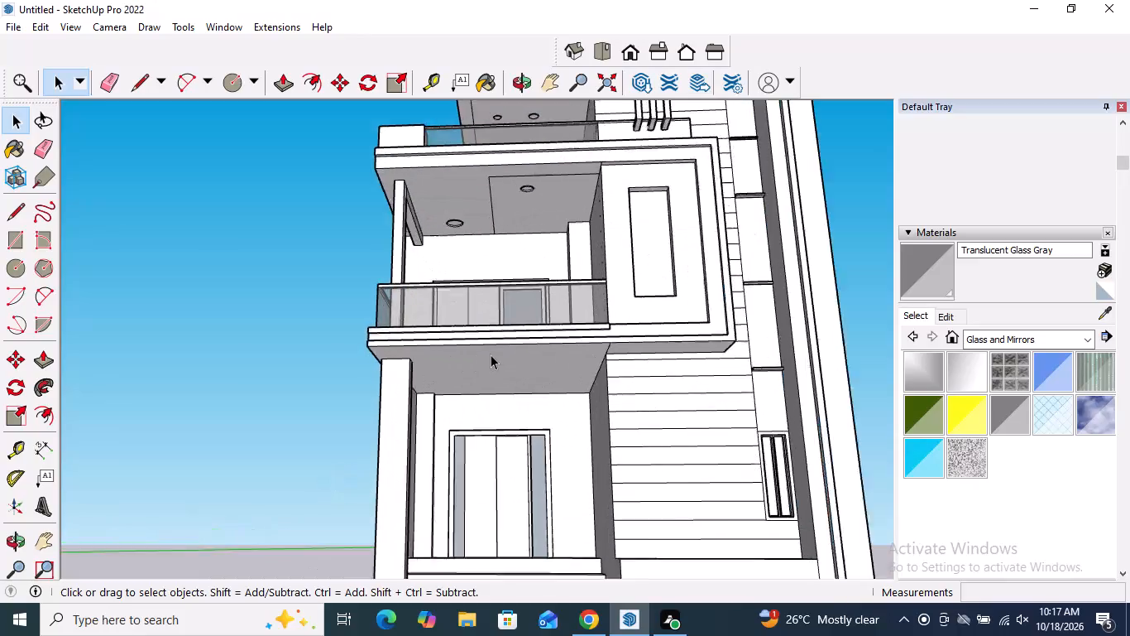
pyautogui.scroll(2, 491, 354)
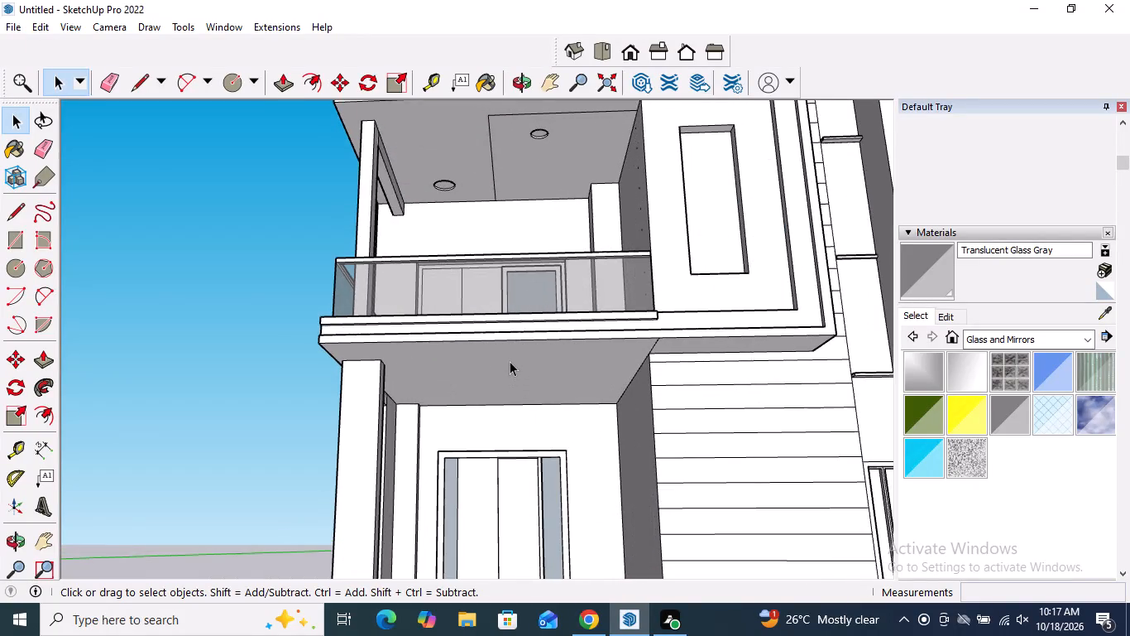
pyautogui.scroll(-10, 510, 361)
pyautogui.moveTo(527, 364); pyautogui.dragTo(569, 532, button='middle')
pyautogui.scroll(-1, 569, 539)
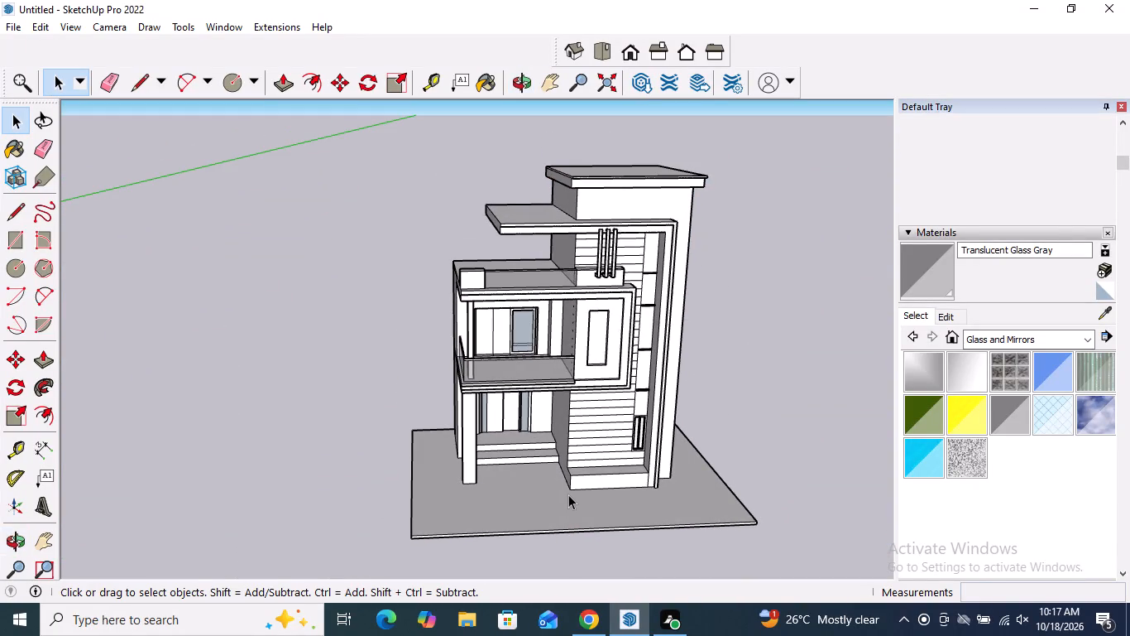
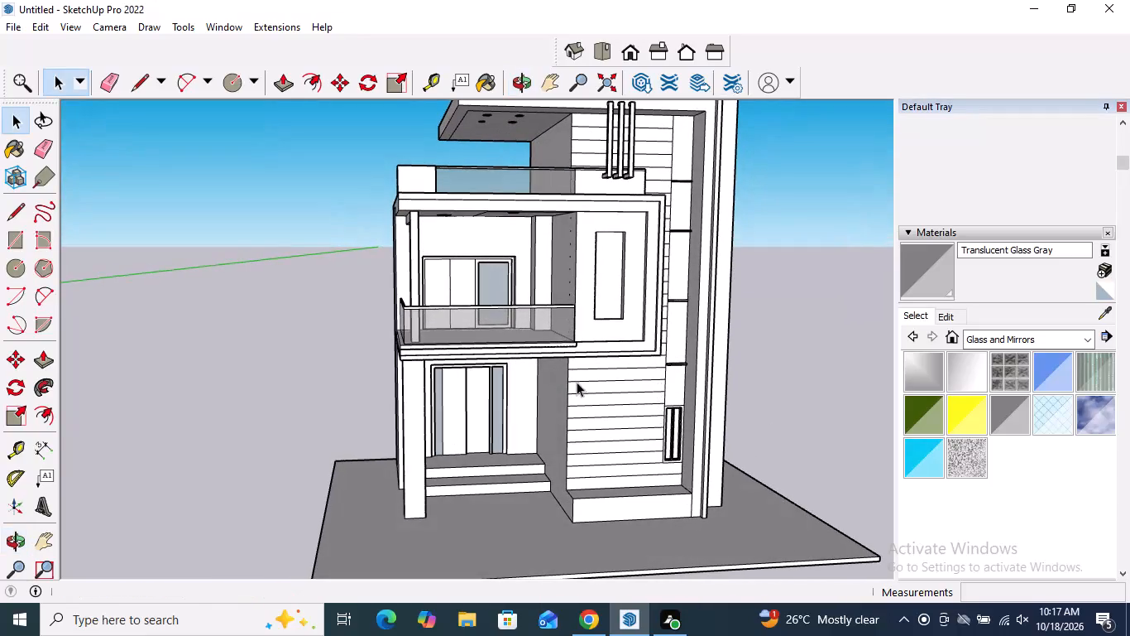
# Draw a rectangle about 6 1/2" by 1' 1/8" on the ground against the front corner of the low planter ledge beside the entrance.
pyautogui.scroll(-3, 511, 454)
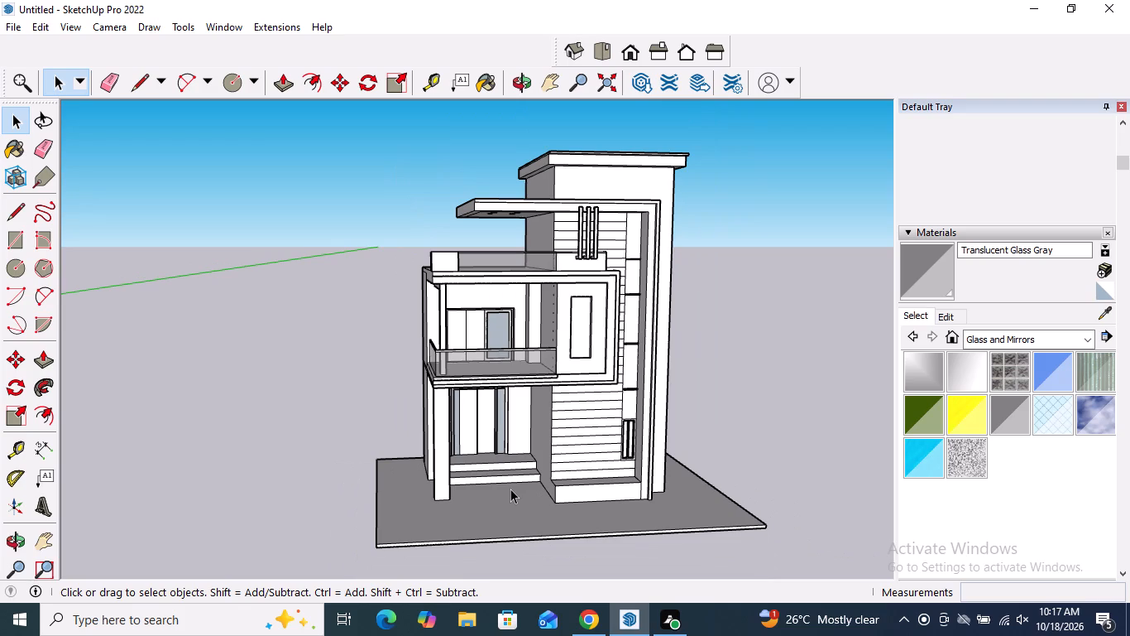
pyautogui.moveTo(515, 491); pyautogui.dragTo(535, 500, button='middle')
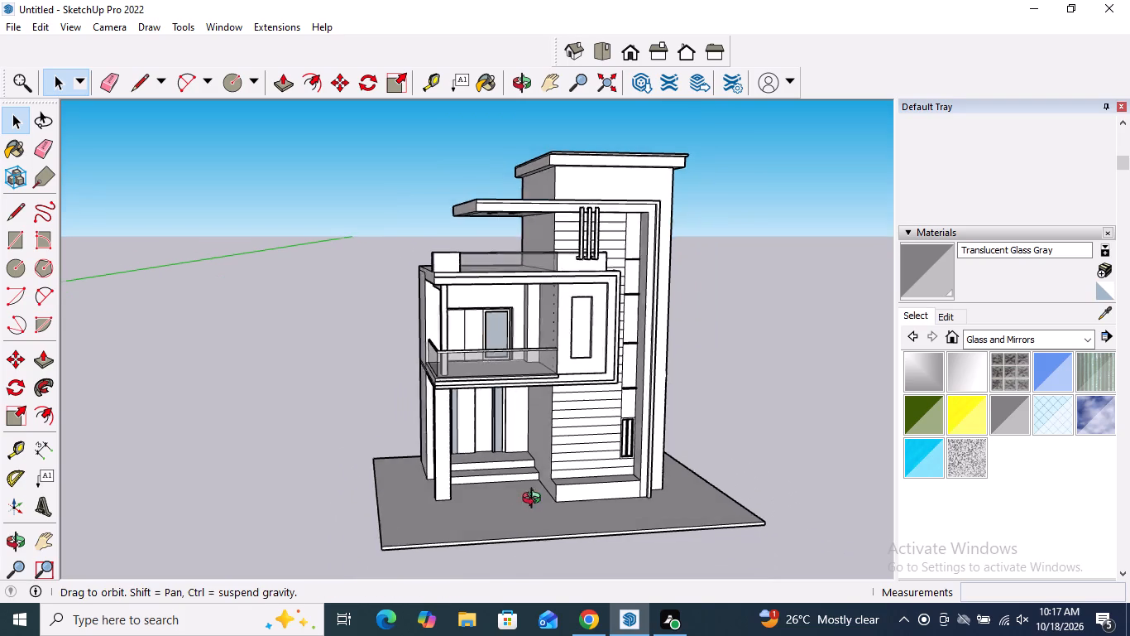
pyautogui.moveTo(535, 500); pyautogui.dragTo(797, 556, button='middle')
pyautogui.scroll(9, 528, 444)
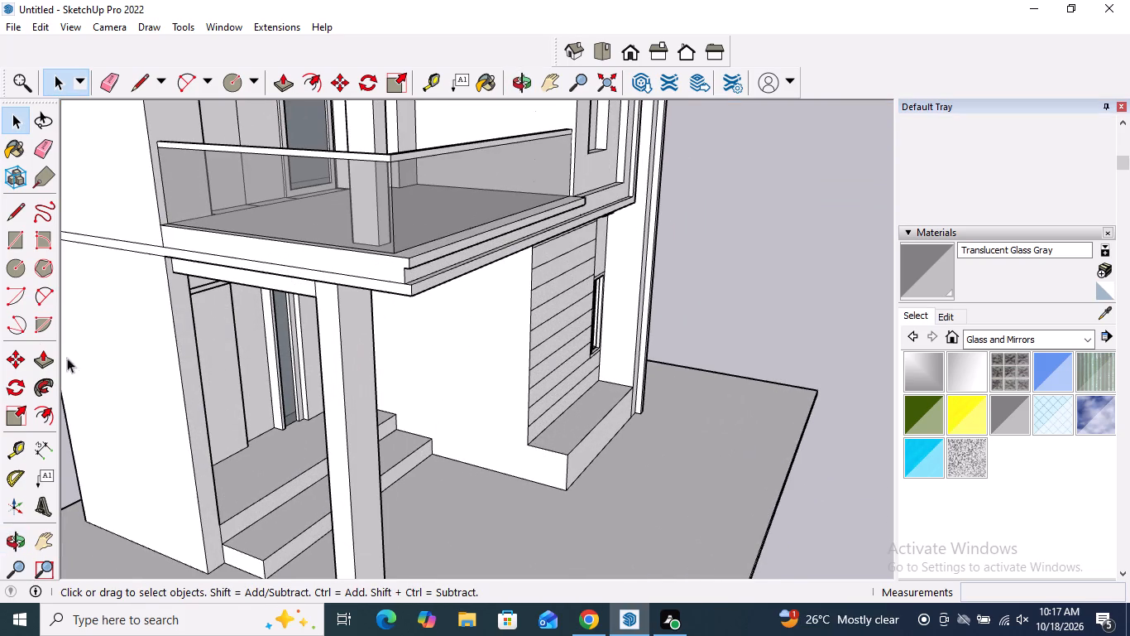
pyautogui.click(13, 215)
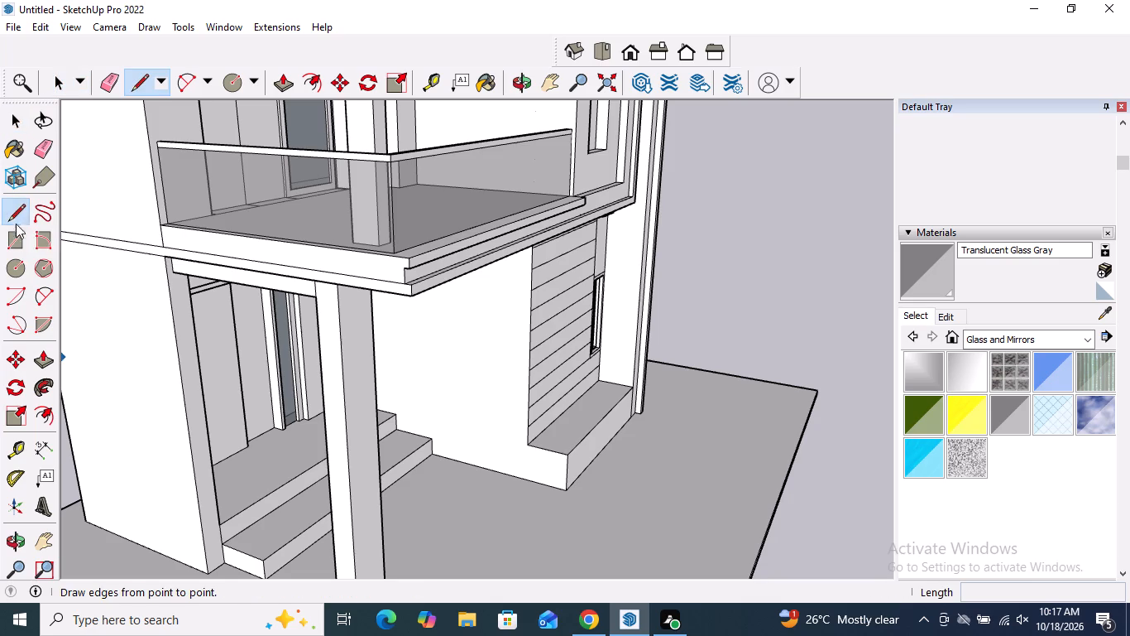
pyautogui.scroll(5, 543, 485)
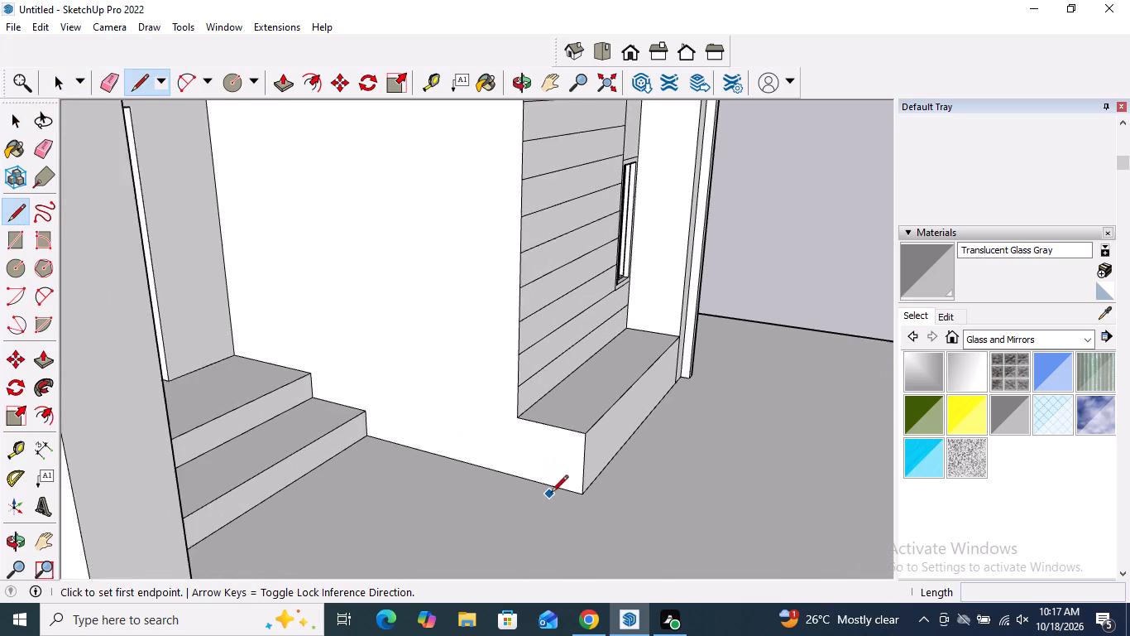
pyautogui.scroll(3, 551, 494)
pyautogui.click(594, 497)
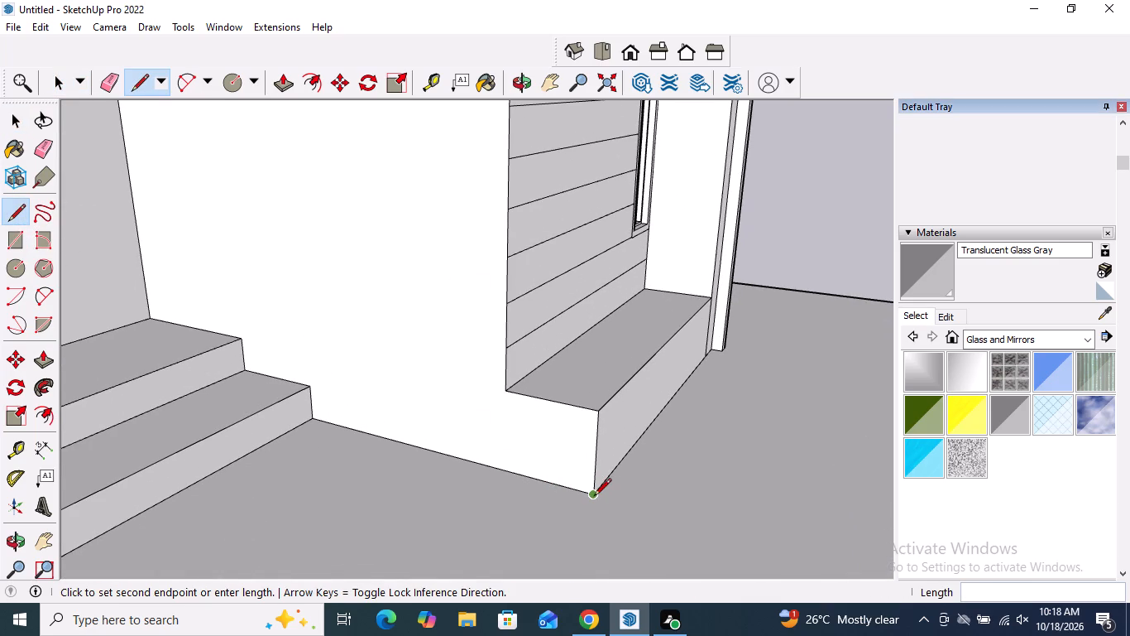
pyautogui.click(565, 537)
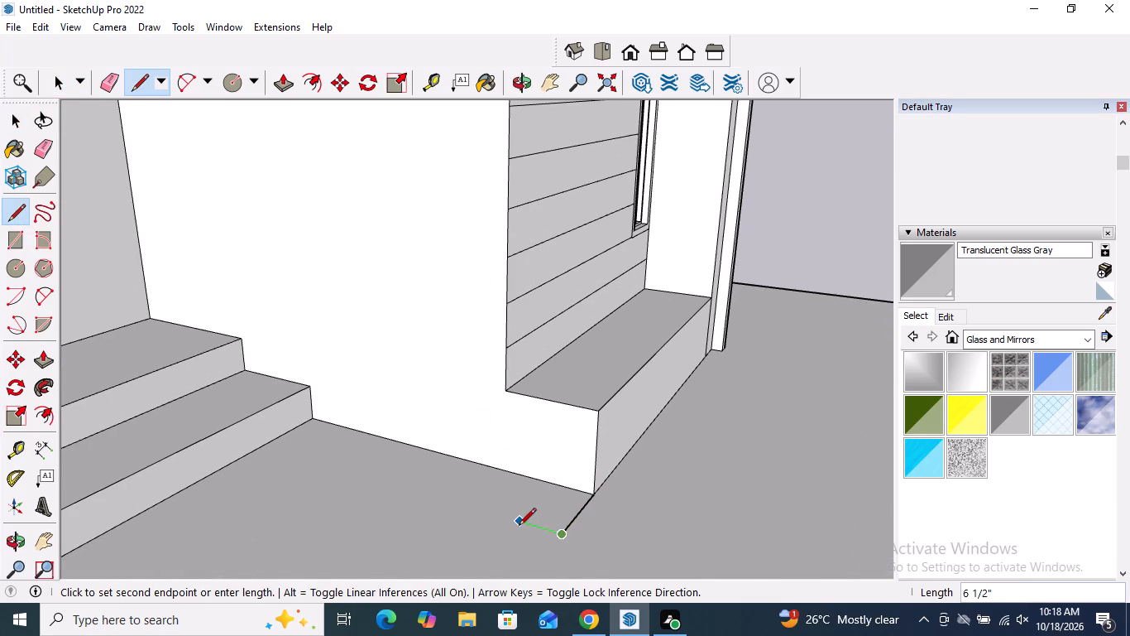
pyautogui.click(519, 527)
pyautogui.click(549, 482)
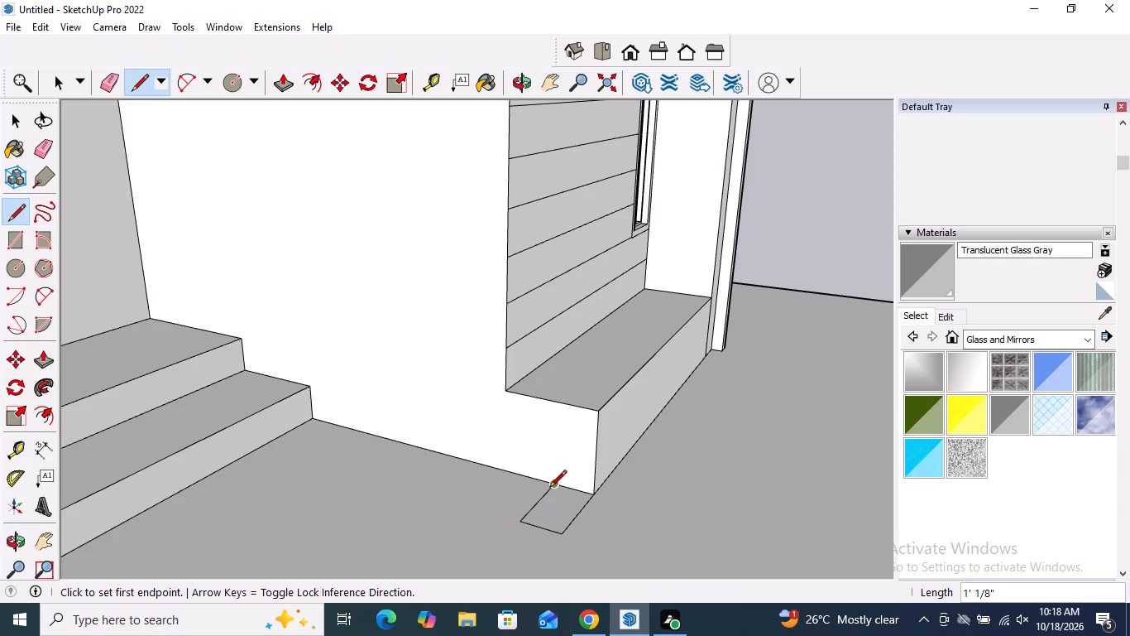
pyautogui.press('space')
# Push/Pull the small ground rectangle upward into a low post rising well above the planter ledge.
pyautogui.click(36, 363)
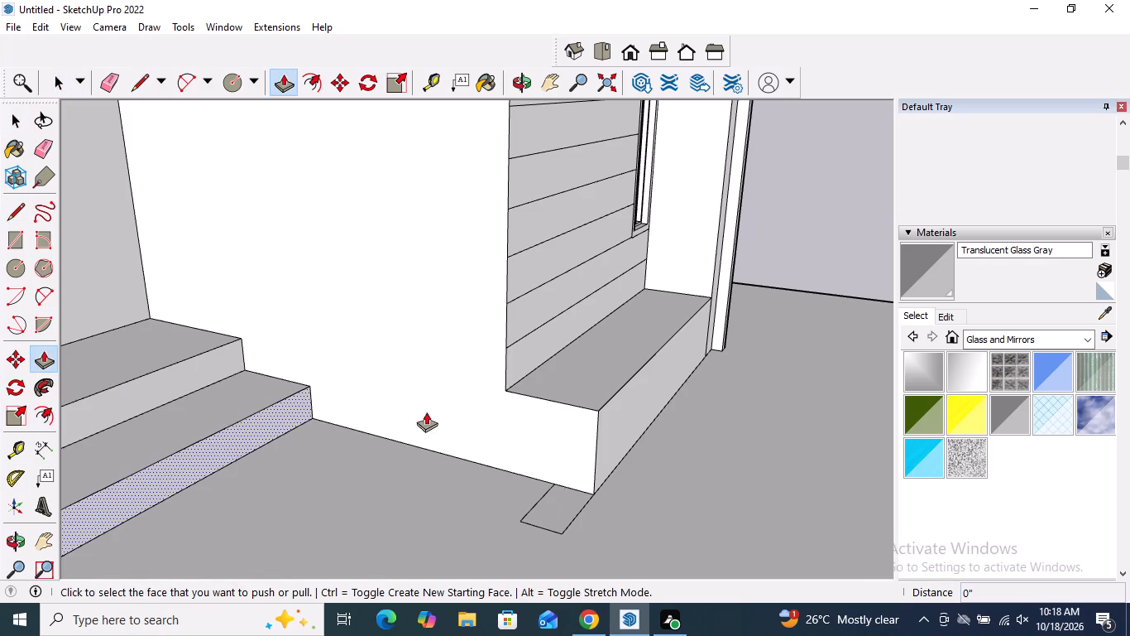
pyautogui.click(539, 503)
pyautogui.scroll(-10, 539, 460)
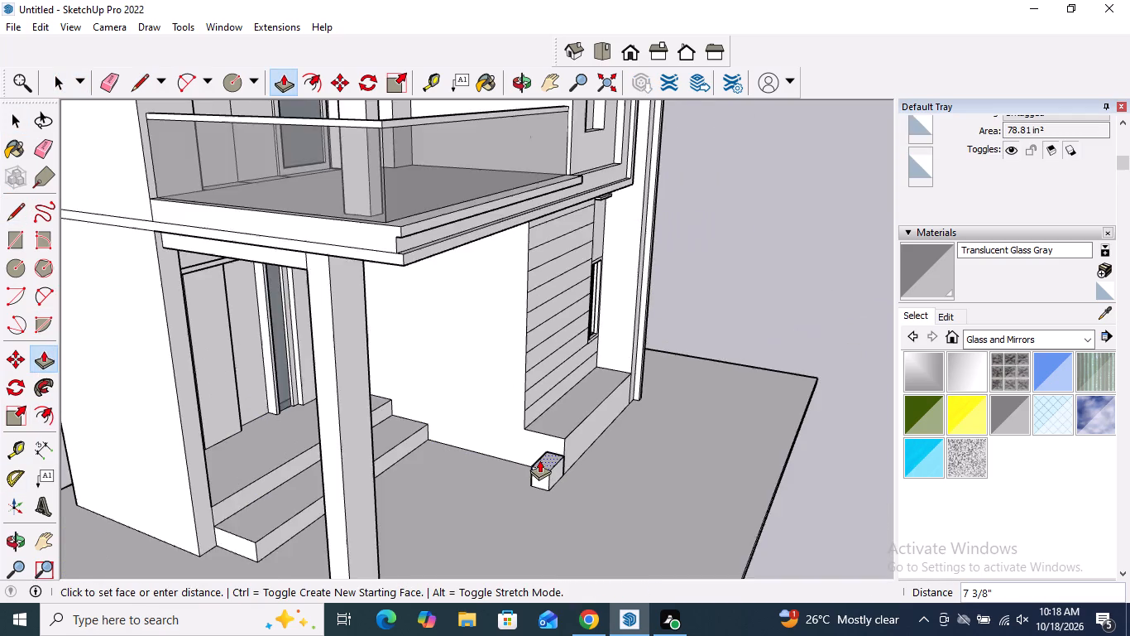
pyautogui.scroll(-4, 539, 460)
pyautogui.moveTo(539, 460); pyautogui.dragTo(208, 383, button='middle')
pyautogui.scroll(-1, 208, 383)
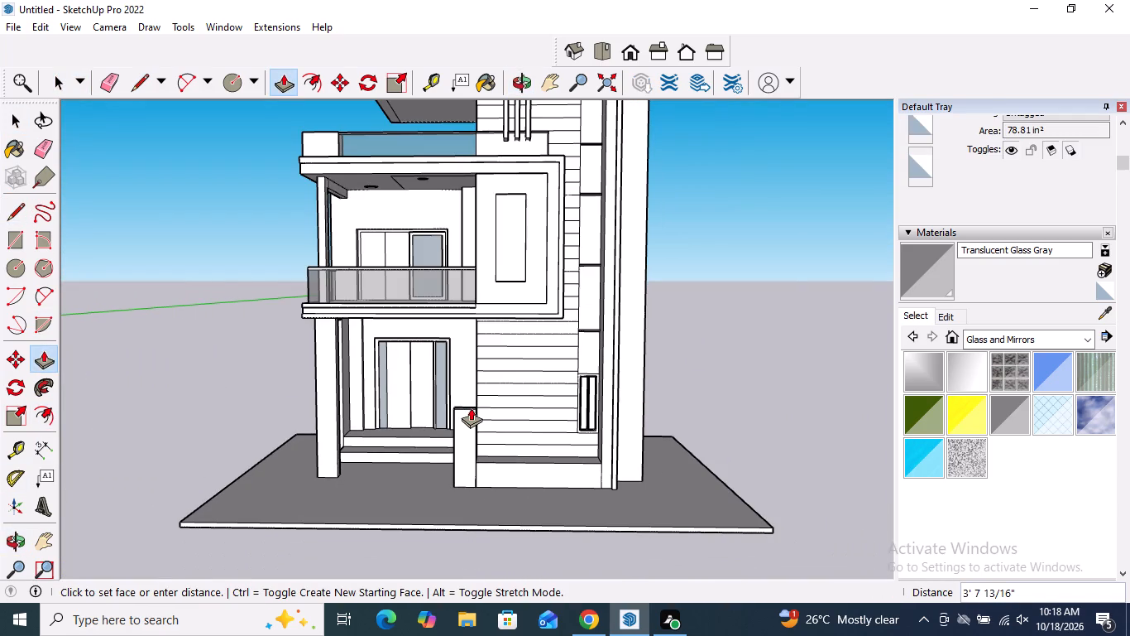
pyautogui.click(471, 402)
pyautogui.press('space')
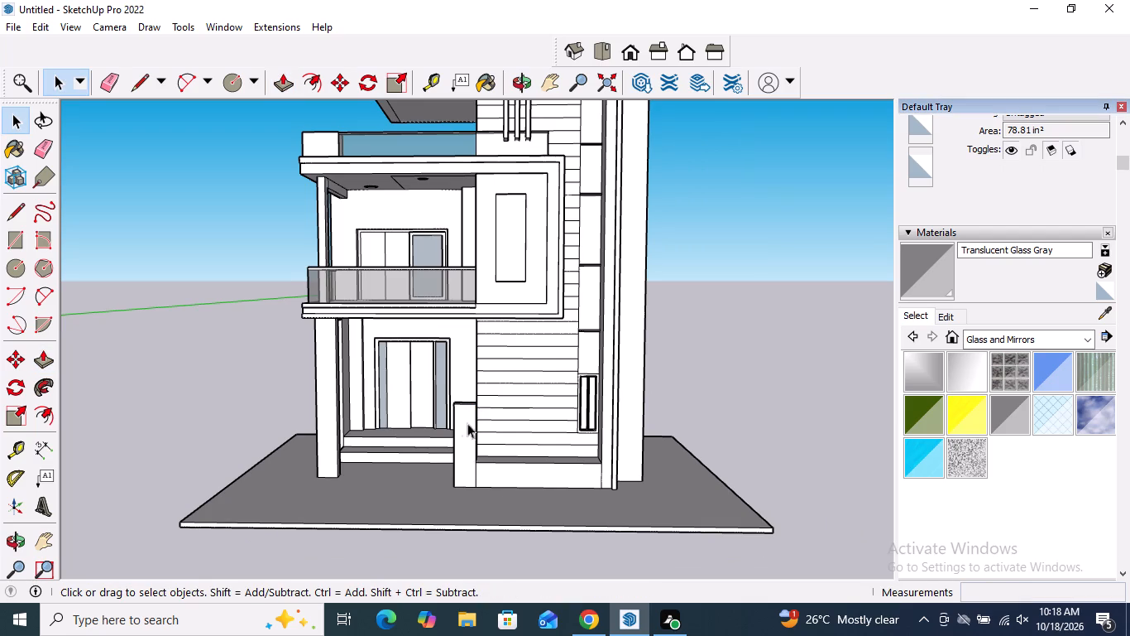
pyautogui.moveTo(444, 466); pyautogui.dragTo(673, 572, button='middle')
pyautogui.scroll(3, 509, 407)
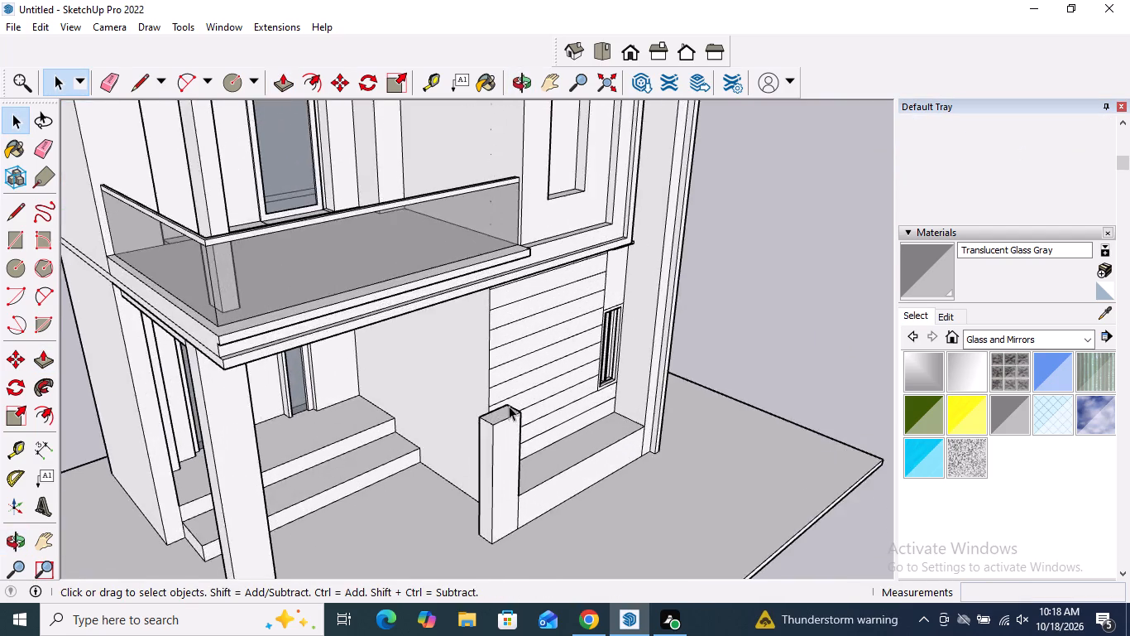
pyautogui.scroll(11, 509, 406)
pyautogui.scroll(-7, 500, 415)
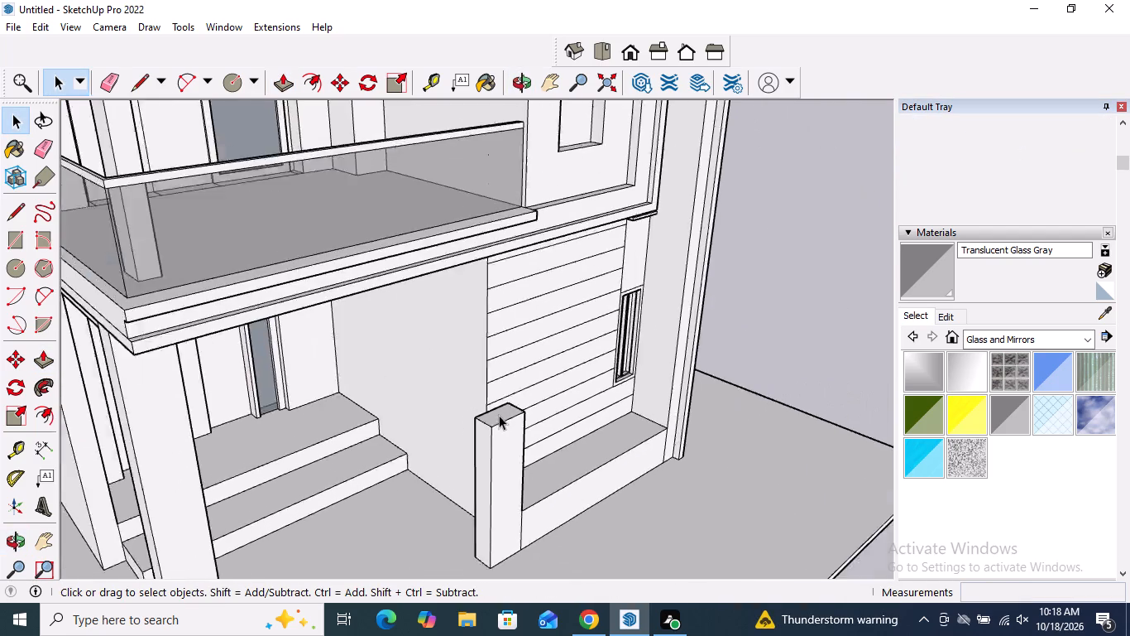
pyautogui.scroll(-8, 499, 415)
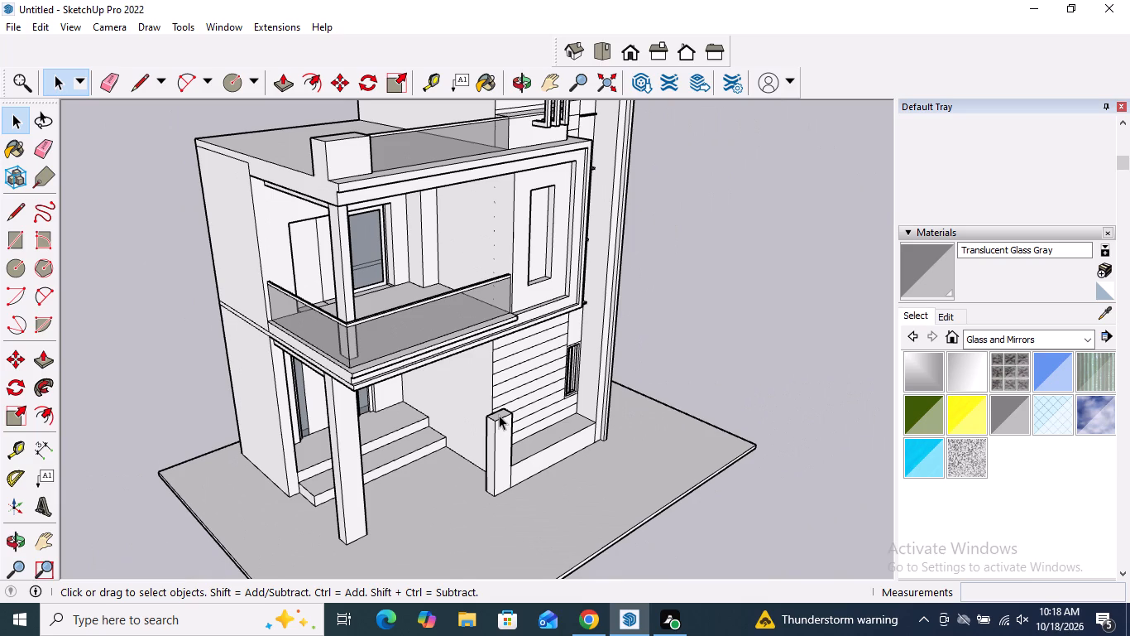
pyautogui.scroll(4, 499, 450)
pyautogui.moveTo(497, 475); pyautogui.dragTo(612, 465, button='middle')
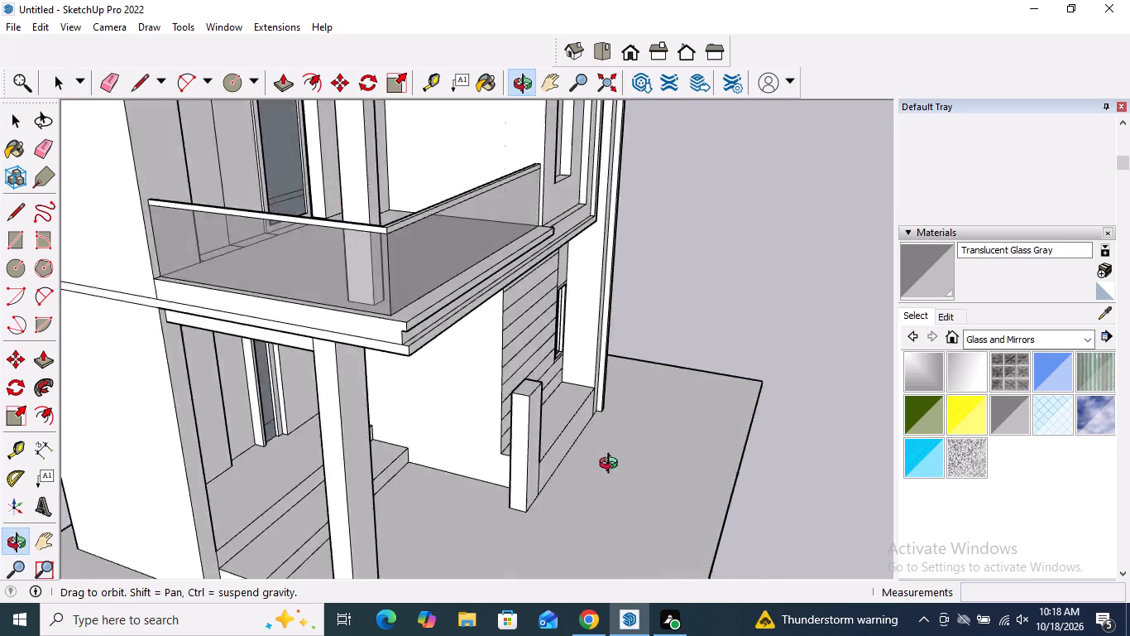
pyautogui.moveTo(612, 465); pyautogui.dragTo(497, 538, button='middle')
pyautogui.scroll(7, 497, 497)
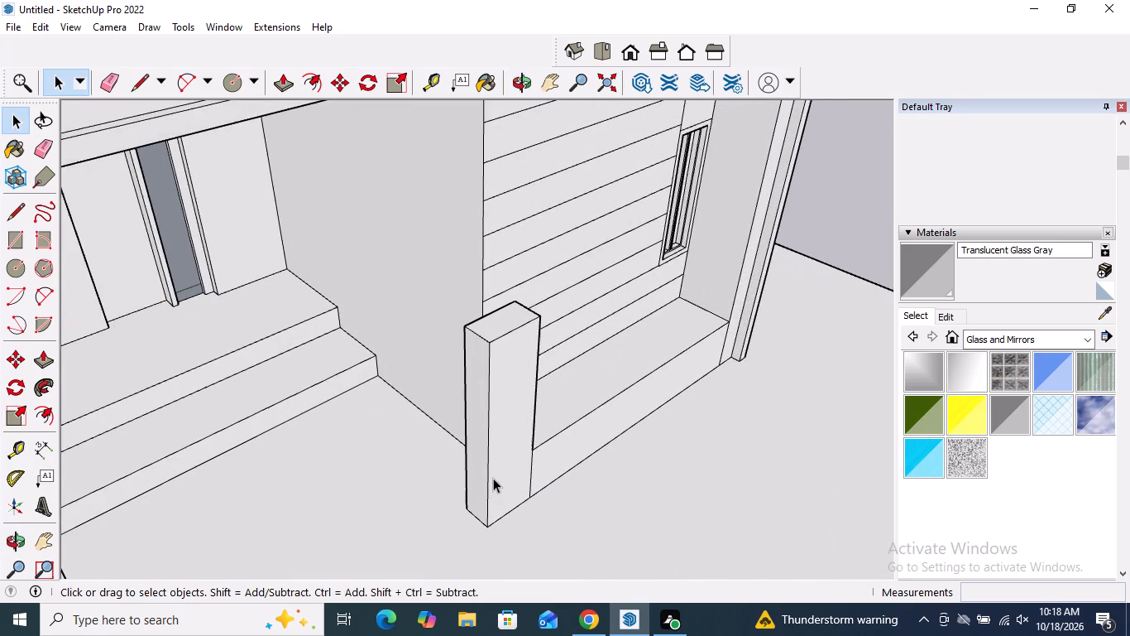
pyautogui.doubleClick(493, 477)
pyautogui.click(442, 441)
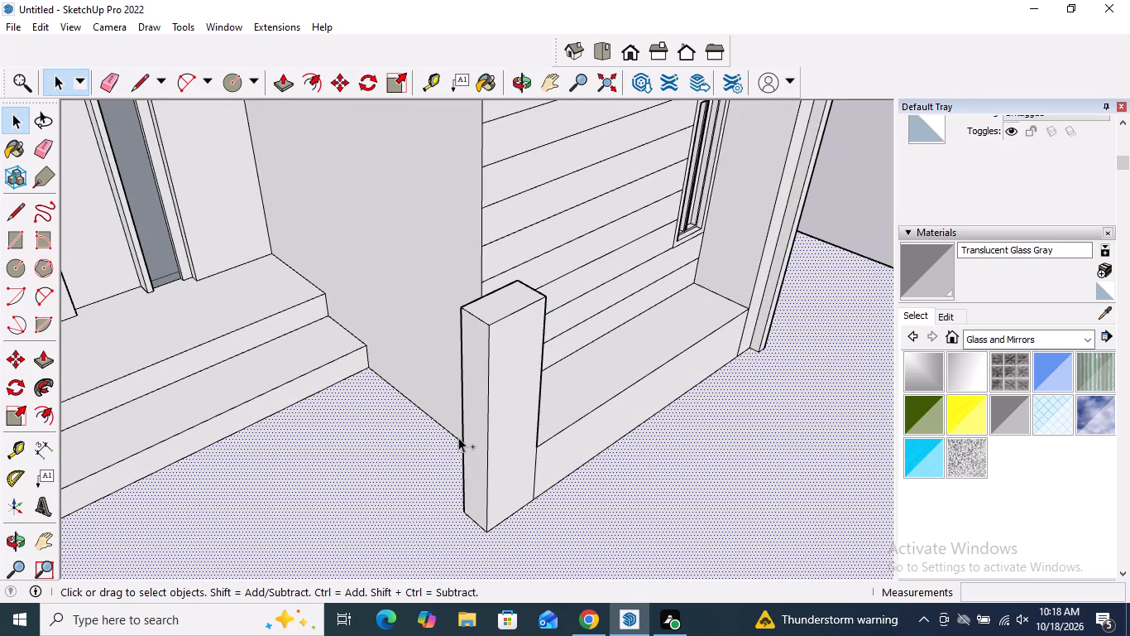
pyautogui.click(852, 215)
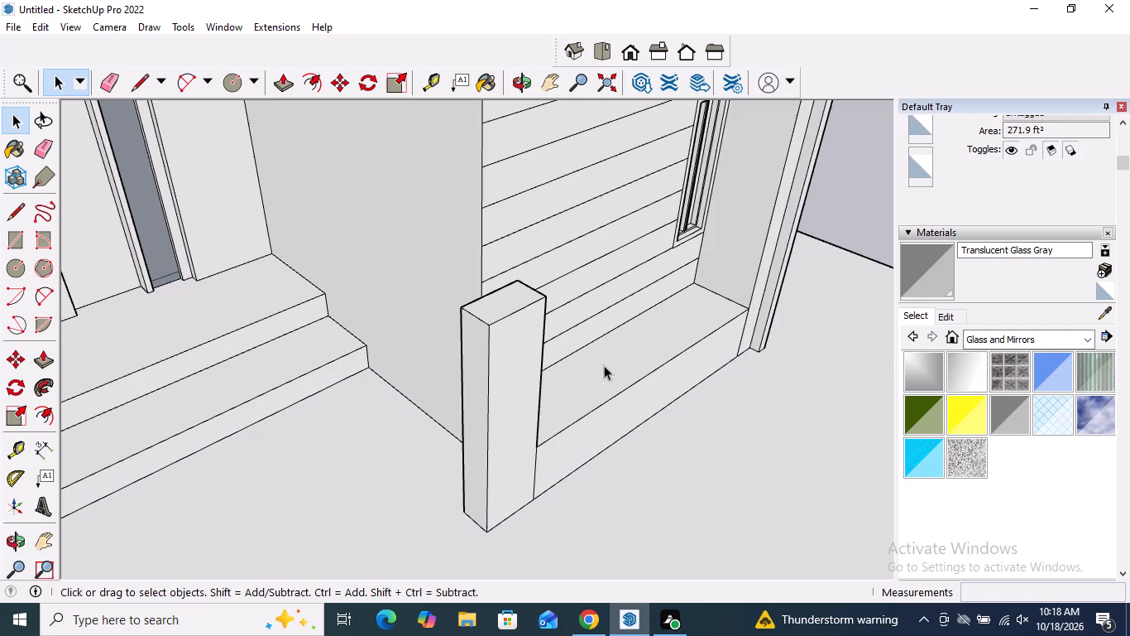
# Select all faces of the low post and copy it about 6' 9" across the entrance, placing the copy in front of the porch column.
pyautogui.doubleClick(509, 433)
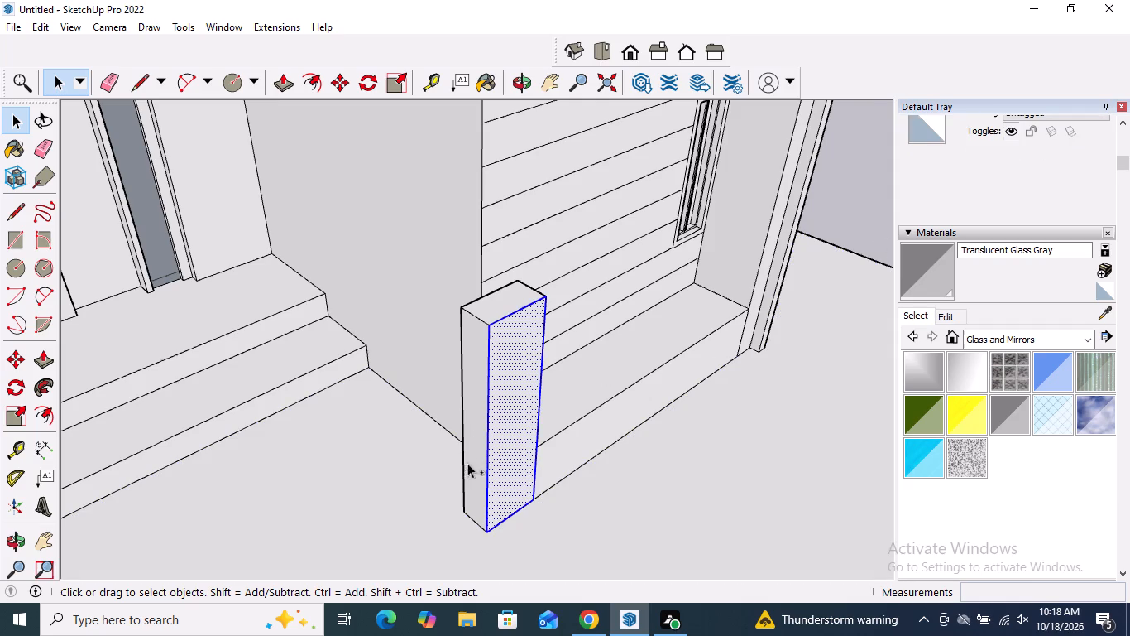
pyautogui.keyDown('ctrl'); pyautogui.doubleClick(474, 458); pyautogui.keyUp('ctrl')
pyautogui.keyDown('ctrl'); pyautogui.doubleClick(501, 309); pyautogui.keyUp('ctrl')
pyautogui.keyDown('ctrl'); pyautogui.moveTo(558, 362); pyautogui.dragTo(524, 392, button='middle'); pyautogui.keyUp('ctrl')
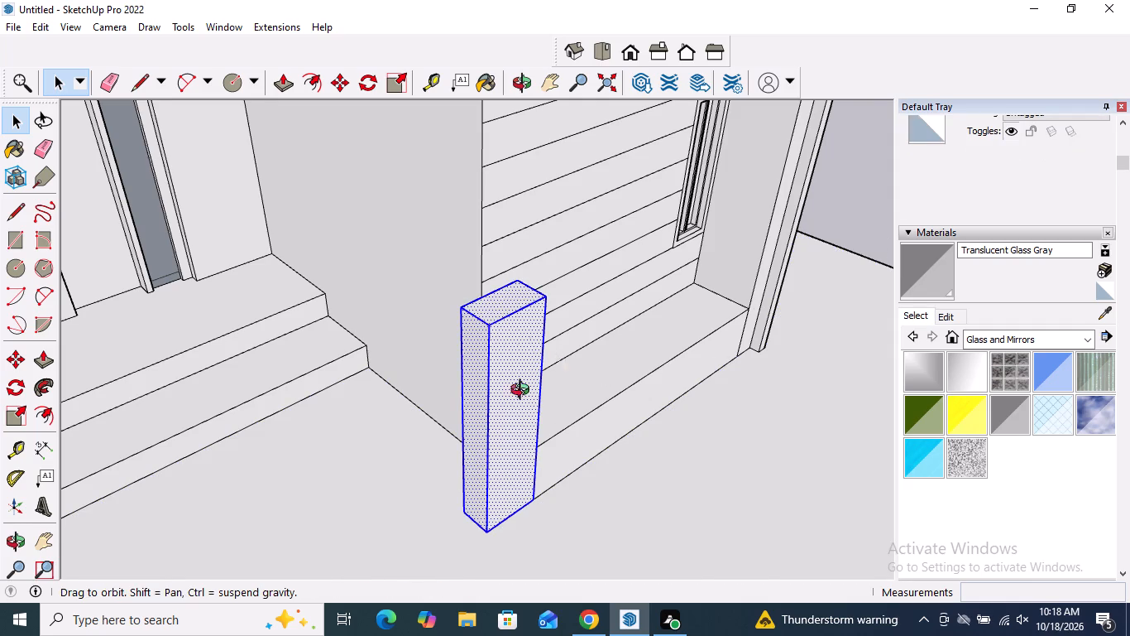
pyautogui.keyDown('ctrl'); pyautogui.moveTo(524, 392); pyautogui.dragTo(179, 429, button='middle'); pyautogui.keyUp('ctrl')
pyautogui.keyDown('ctrl'); pyautogui.moveTo(313, 397); pyautogui.dragTo(378, 374, button='middle'); pyautogui.keyUp('ctrl')
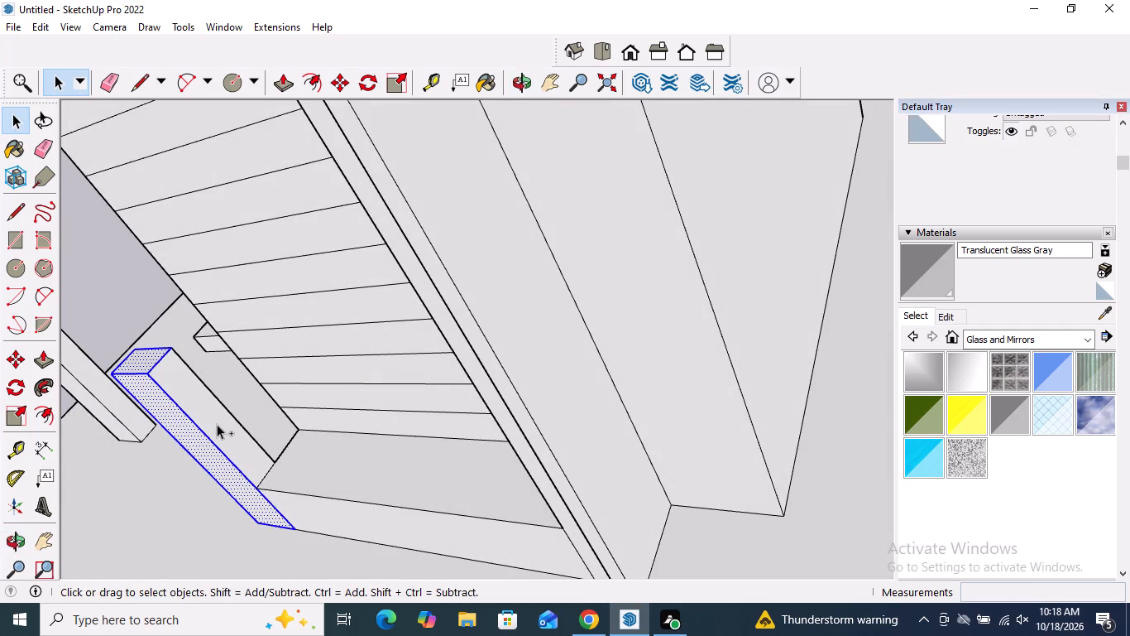
pyautogui.keyDown('ctrl'); pyautogui.doubleClick(217, 424); pyautogui.keyUp('ctrl')
pyautogui.keyDown('ctrl'); pyautogui.moveTo(279, 432); pyautogui.dragTo(804, 314, button='middle'); pyautogui.keyUp('ctrl')
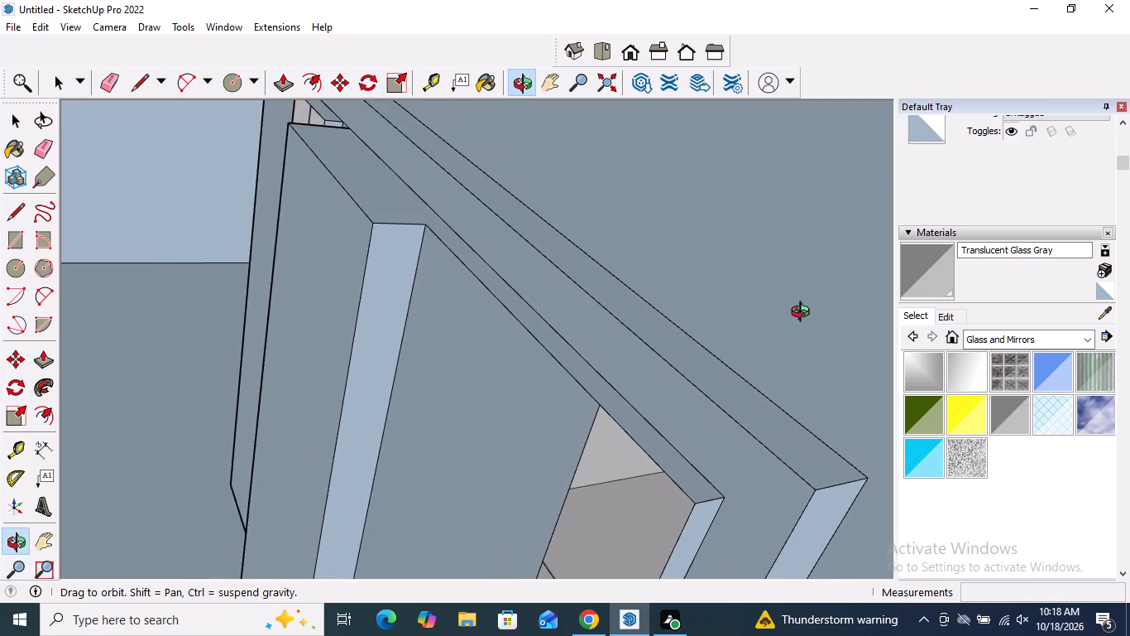
pyautogui.keyDown('ctrl'); pyautogui.moveTo(804, 314); pyautogui.dragTo(528, 348, button='middle'); pyautogui.keyUp('ctrl')
pyautogui.keyDown('ctrl'); pyautogui.scroll(4, 345, 422); pyautogui.keyUp('ctrl')
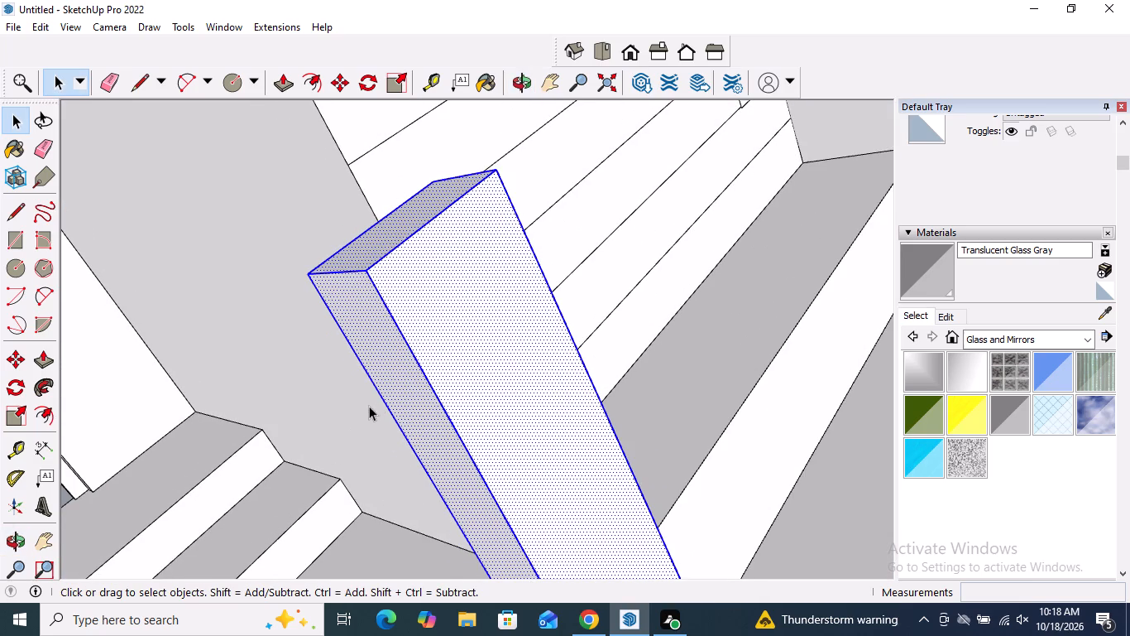
pyautogui.scroll(-10, 385, 401)
pyautogui.moveTo(362, 438); pyautogui.dragTo(462, 408, button='middle')
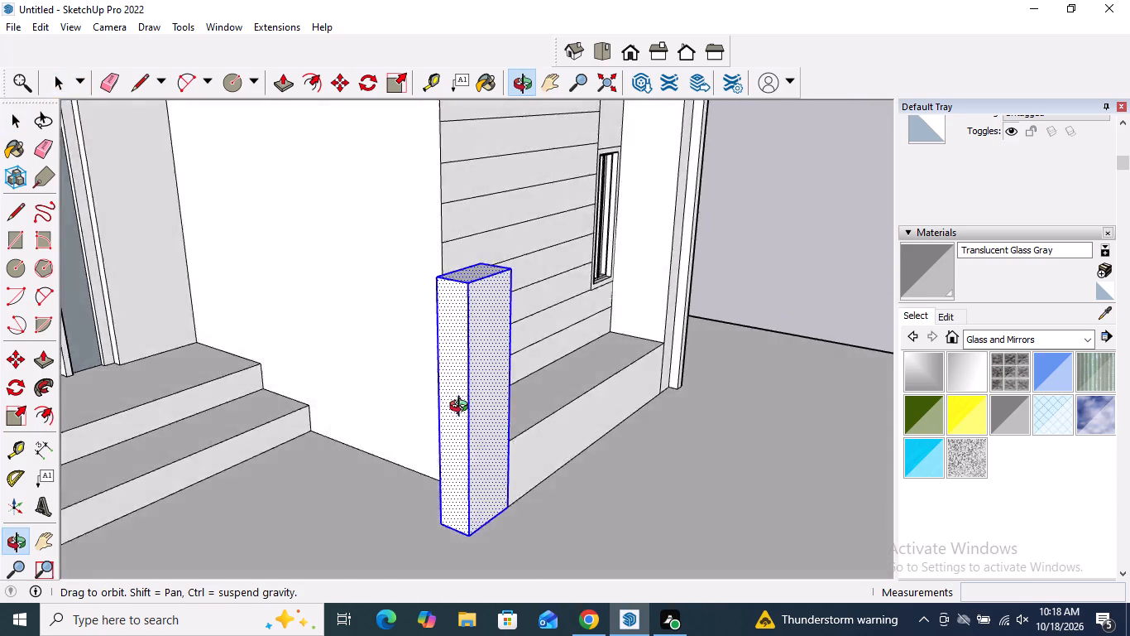
pyautogui.moveTo(462, 408); pyautogui.dragTo(706, 406, button='middle')
pyautogui.scroll(-1, 707, 404)
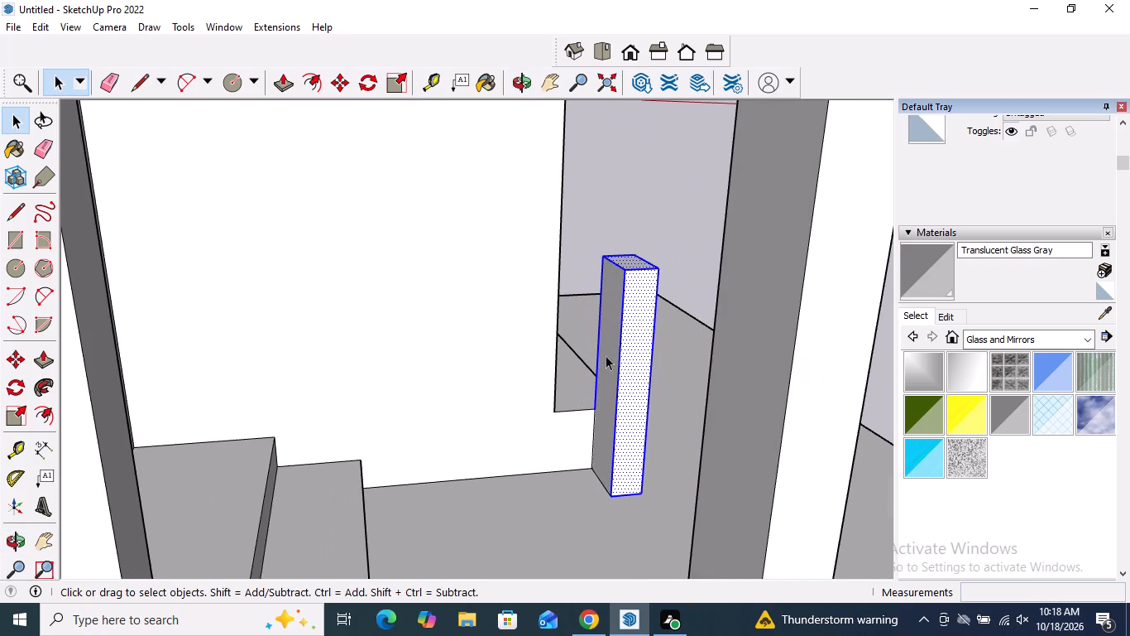
pyautogui.keyDown('ctrl'); pyautogui.click(606, 359); pyautogui.keyUp('ctrl')
pyautogui.keyDown('ctrl'); pyautogui.click(606, 359); pyautogui.keyUp('ctrl')
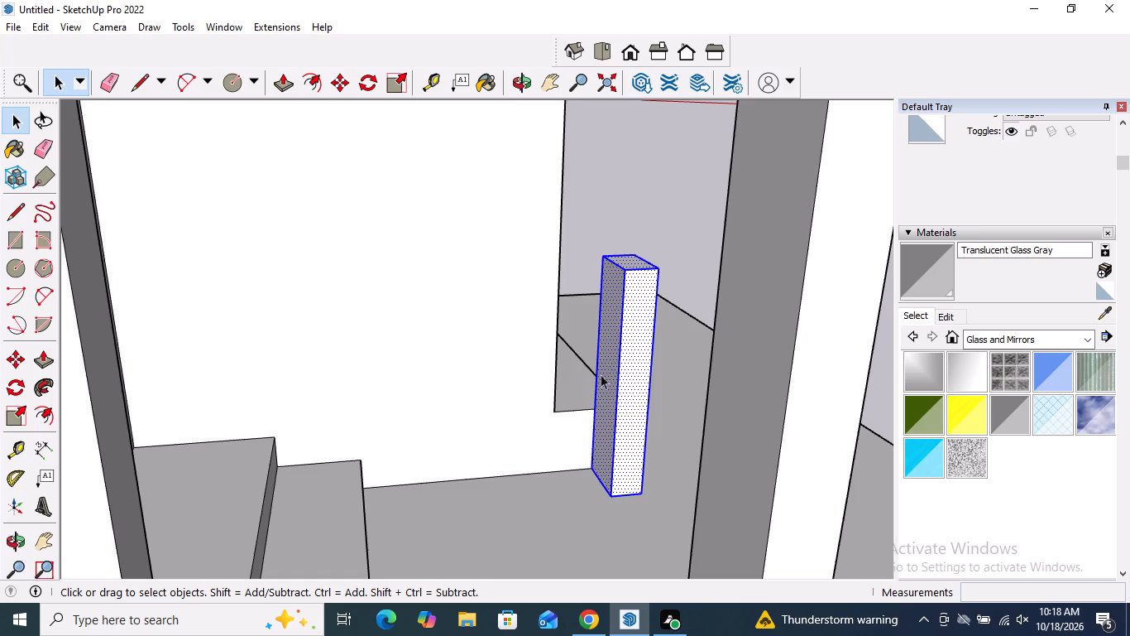
pyautogui.scroll(-15, 485, 408)
pyautogui.moveTo(628, 416); pyautogui.dragTo(4, 439, button='middle')
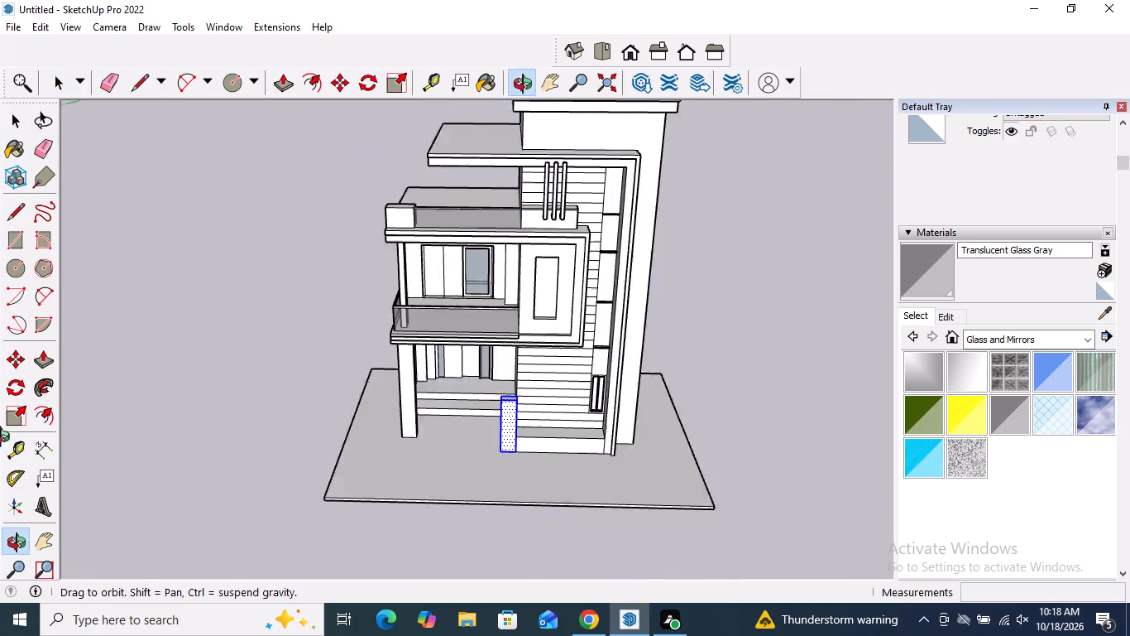
pyautogui.moveTo(4, 439); pyautogui.dragTo(0, 431, button='middle')
pyautogui.scroll(4, 489, 433)
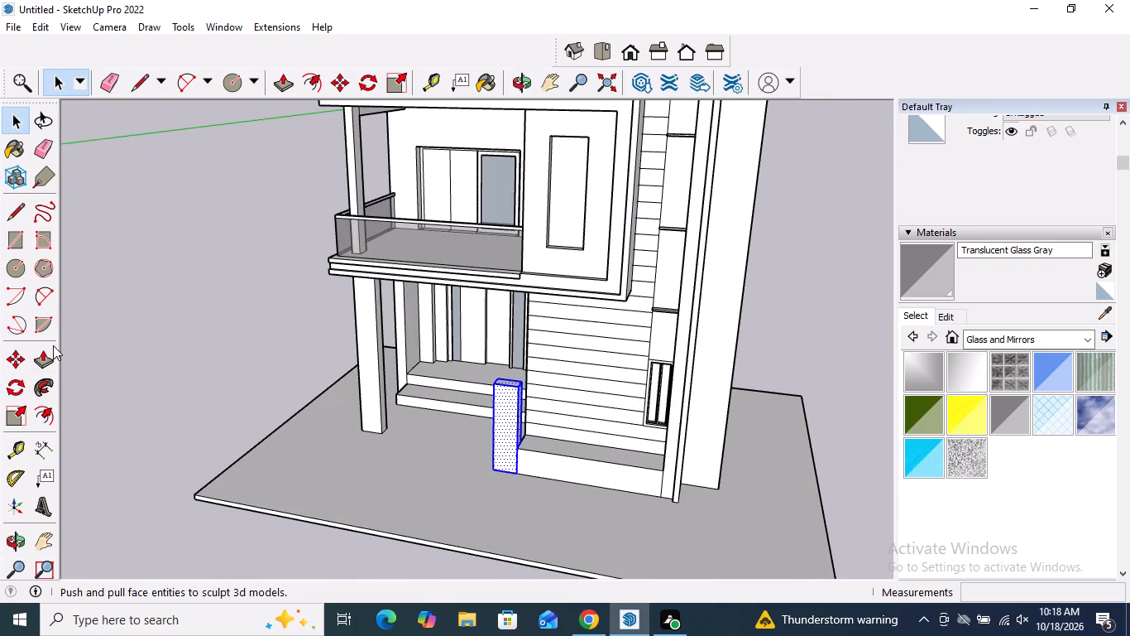
pyautogui.click(10, 359)
pyautogui.moveTo(328, 441); pyautogui.dragTo(553, 452, button='middle')
pyautogui.scroll(2, 504, 453)
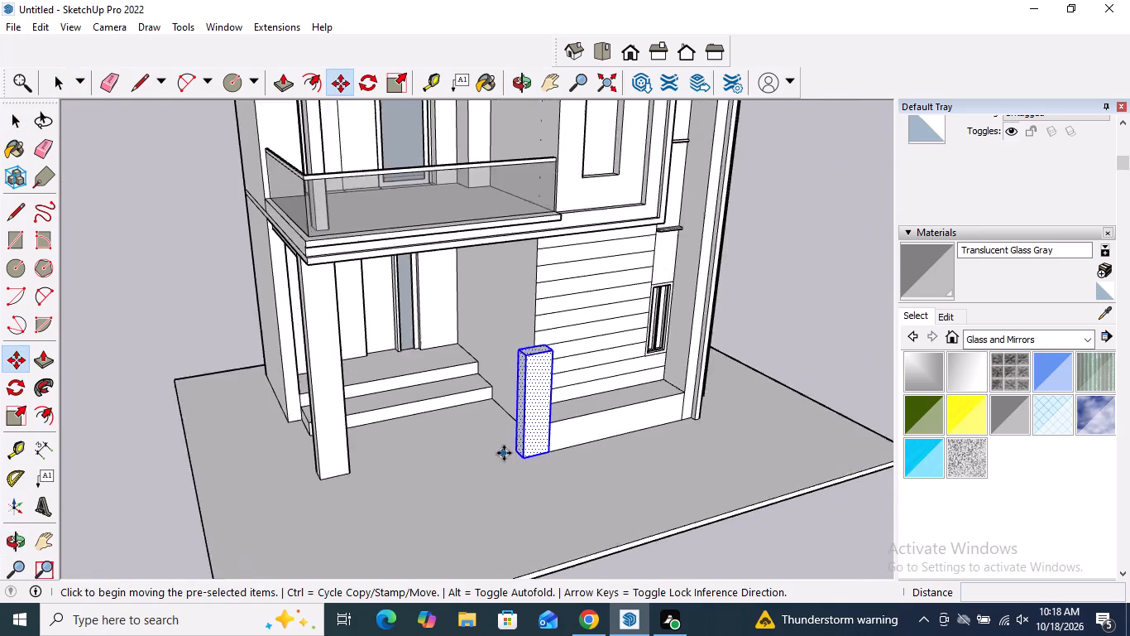
pyautogui.scroll(5, 504, 453)
pyautogui.click(524, 450)
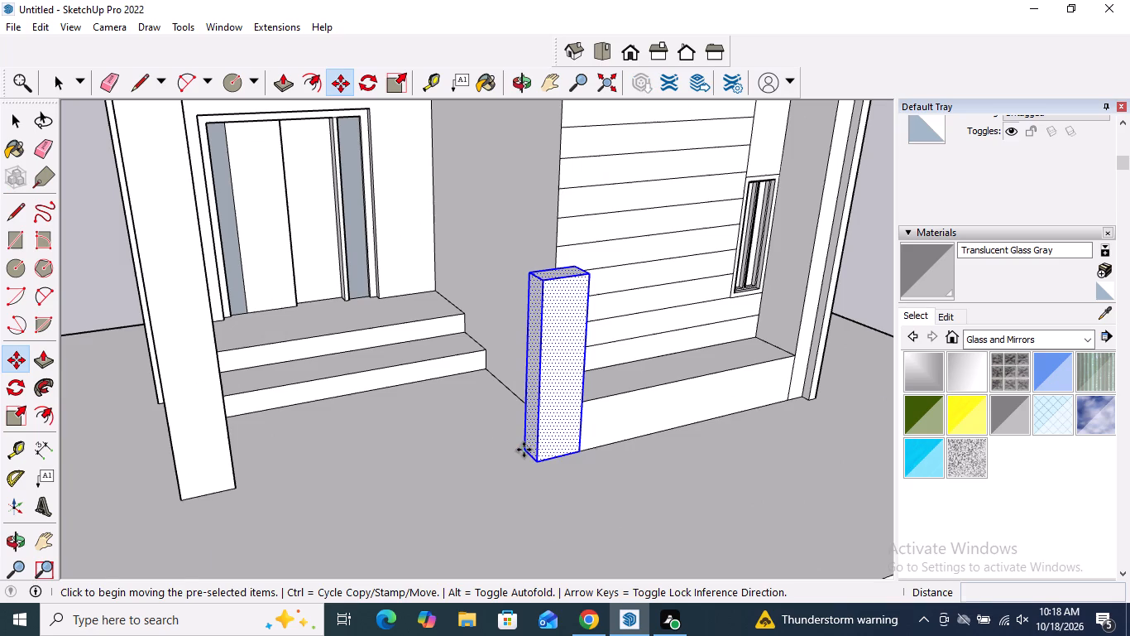
pyautogui.scroll(-3, 415, 485)
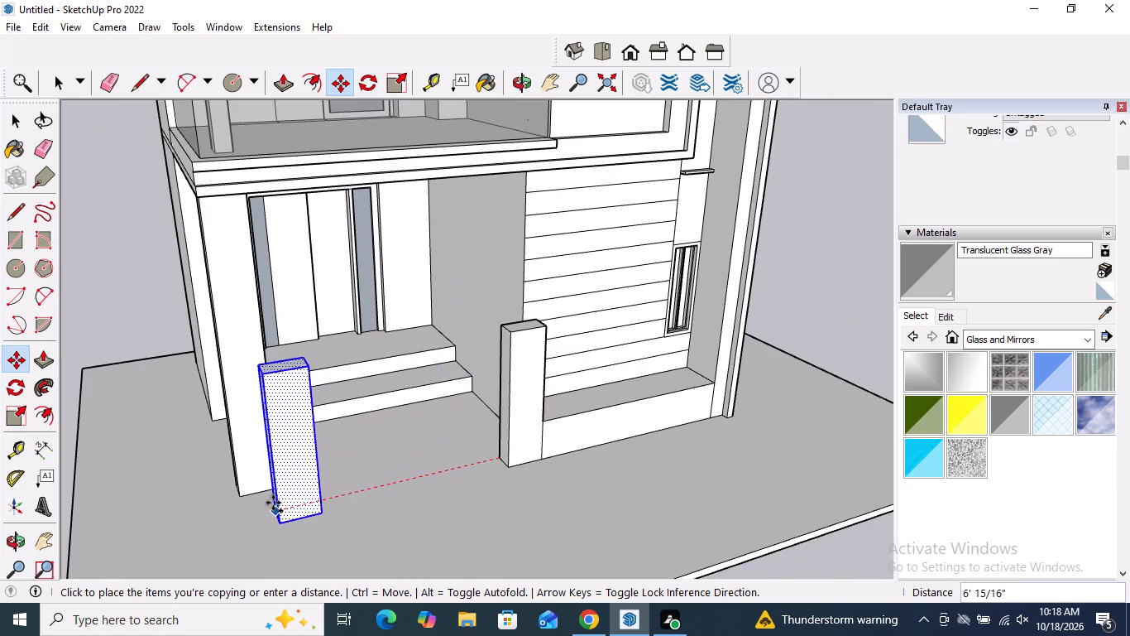
pyautogui.moveTo(285, 506); pyautogui.dragTo(491, 505, button='middle')
pyautogui.scroll(-2, 452, 535)
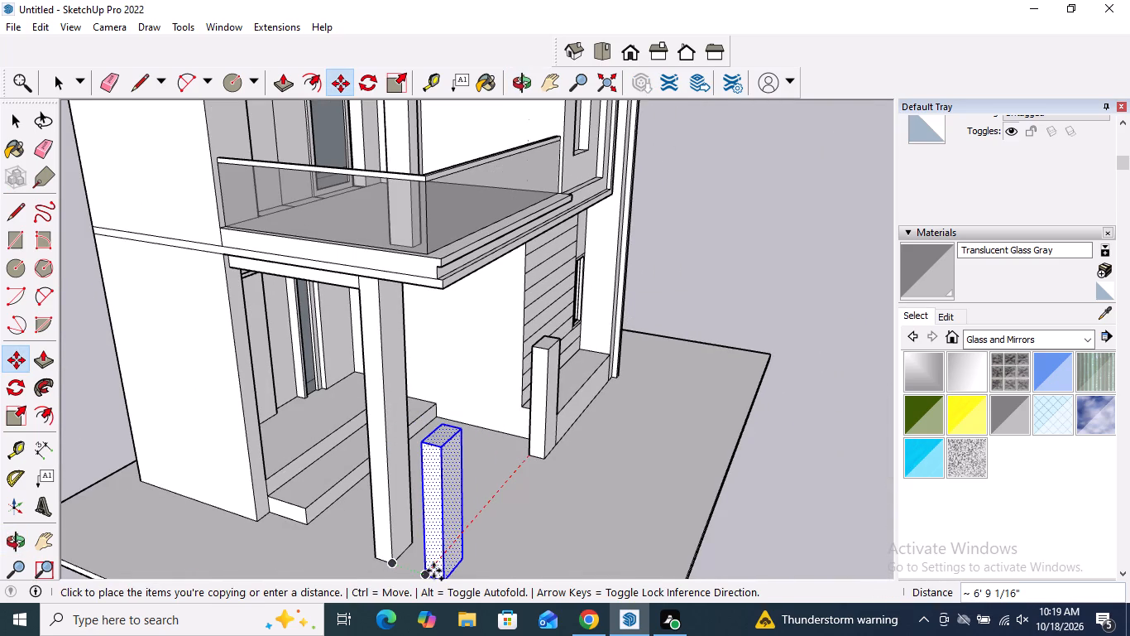
pyautogui.click(433, 571)
pyautogui.press('space')
pyautogui.scroll(-5, 533, 489)
pyautogui.doubleClick(747, 485)
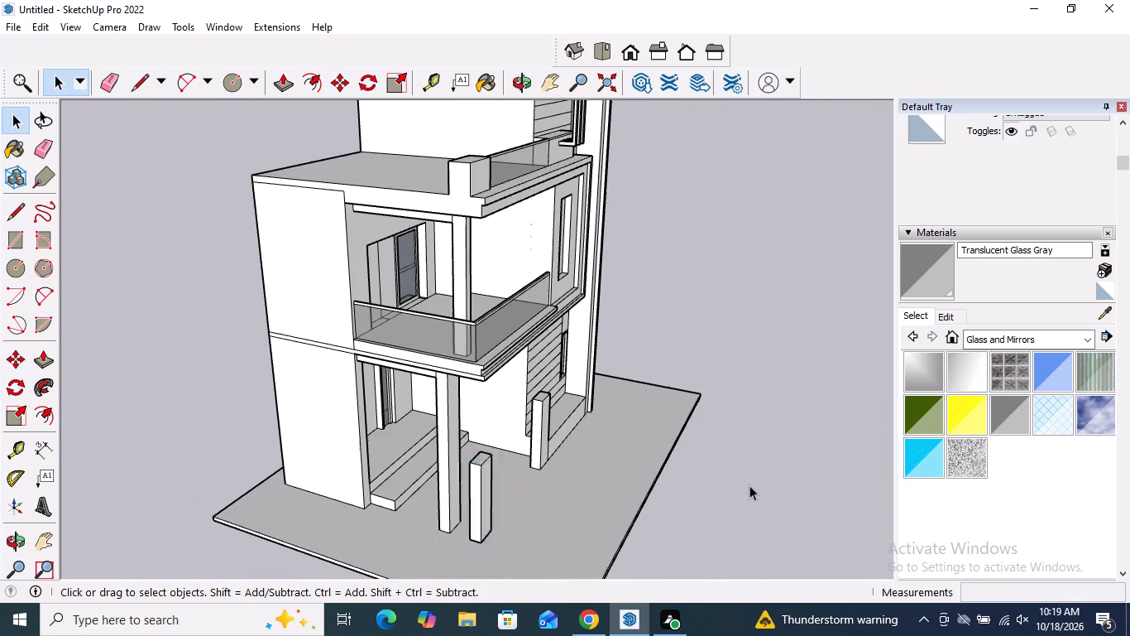
pyautogui.moveTo(678, 466); pyautogui.dragTo(374, 426, button='middle')
pyautogui.scroll(2, 486, 417)
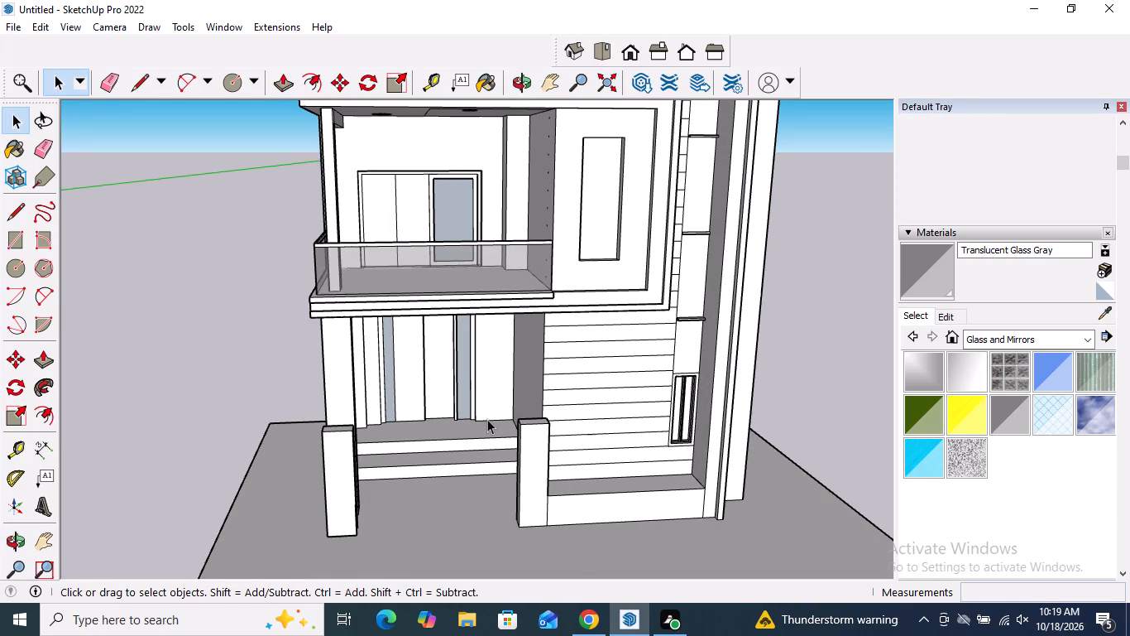
# Push/Pull a new starting face about 1 3/4" up from the top of the post in front of the porch column, forming a cap.
pyautogui.moveTo(543, 436); pyautogui.dragTo(549, 369, button='middle')
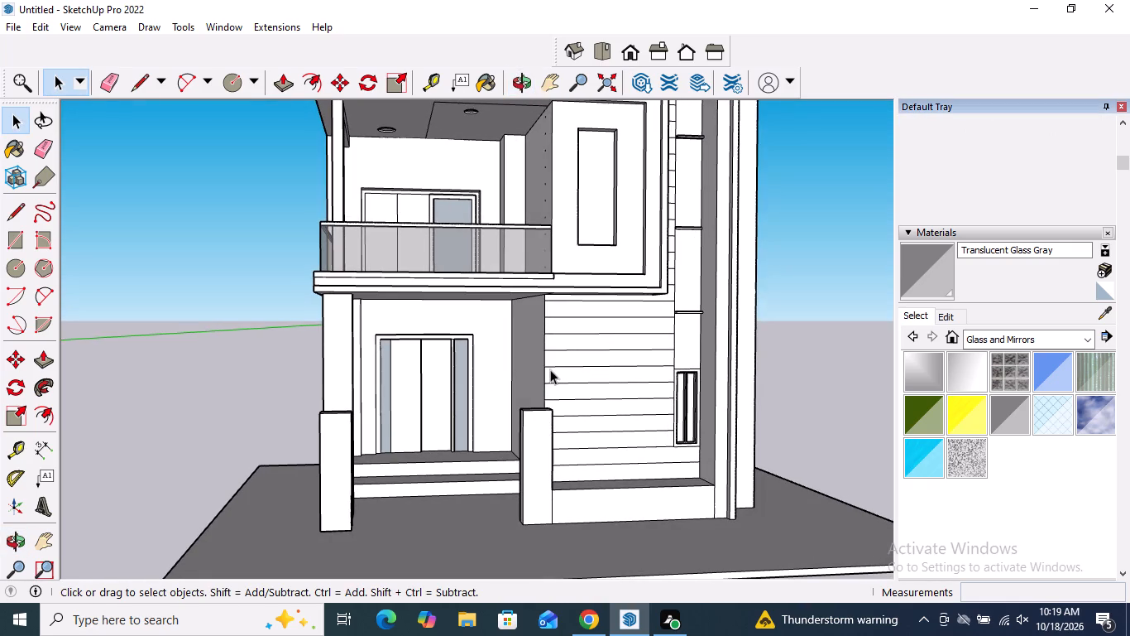
pyautogui.scroll(2, 249, 424)
pyautogui.moveTo(352, 395); pyautogui.dragTo(357, 491, button='middle')
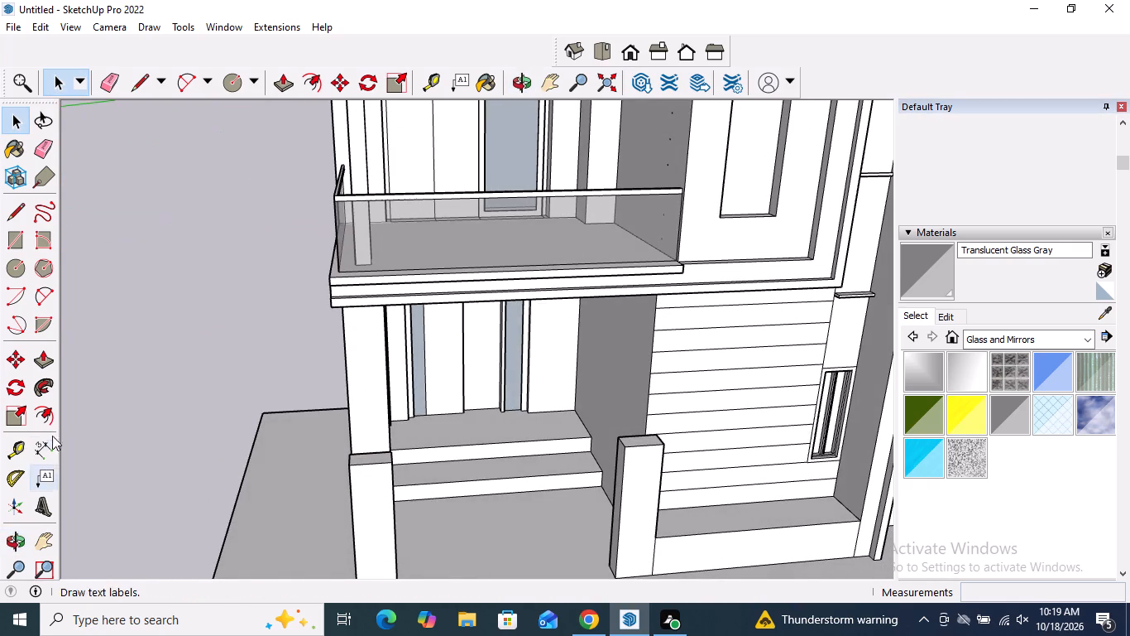
pyautogui.click(47, 359)
pyautogui.scroll(4, 292, 446)
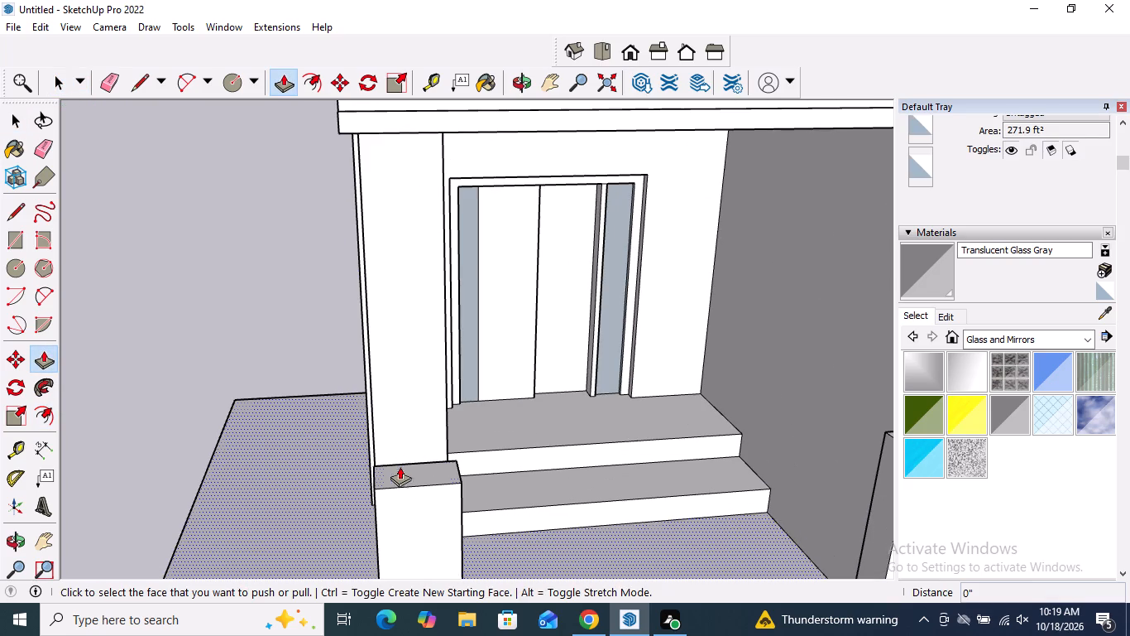
pyautogui.click(401, 467)
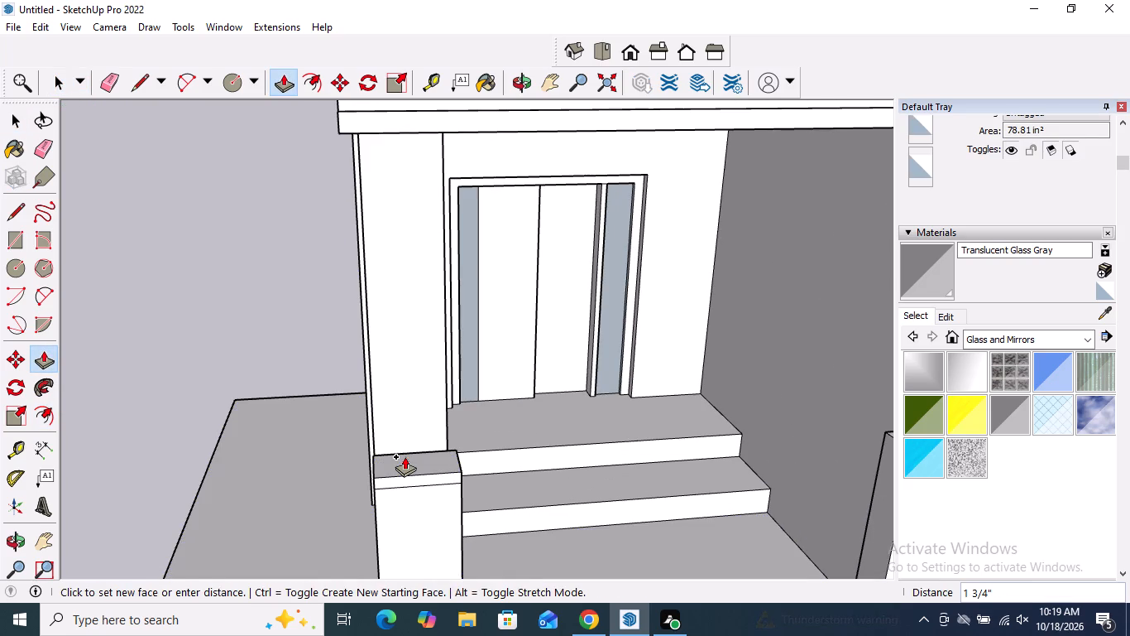
pyautogui.click(405, 456)
# Pull the cap's side facing the entrance steps outward about 1/2" beyond the post in front of the porch column.
pyautogui.moveTo(472, 491); pyautogui.dragTo(296, 489, button='middle')
pyautogui.scroll(4, 264, 434)
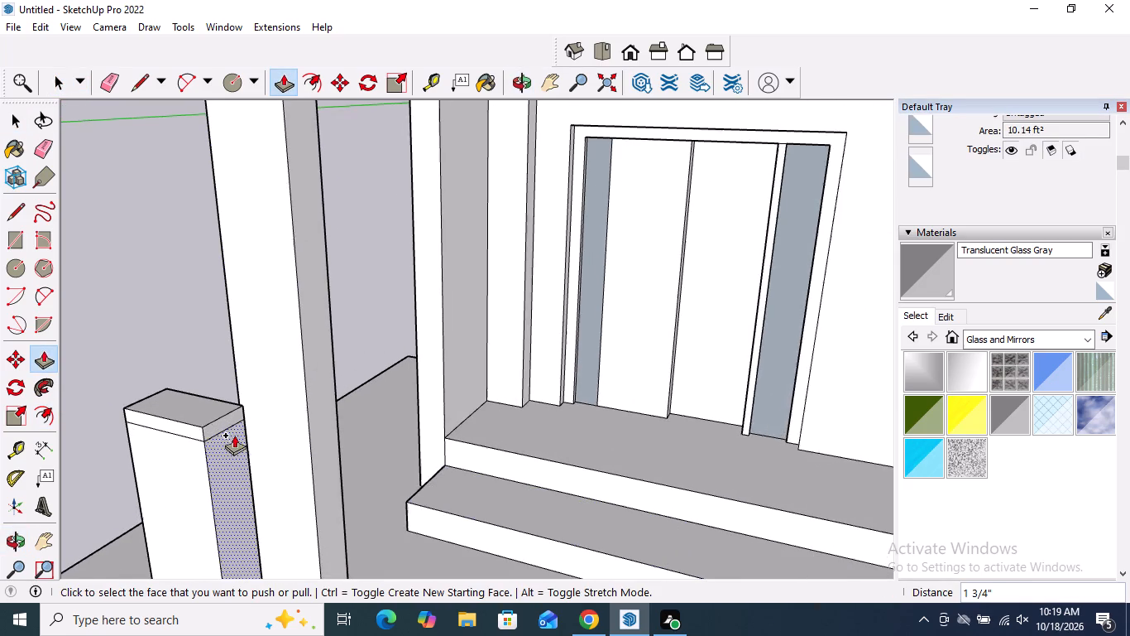
pyautogui.click(214, 428)
pyautogui.click(222, 427)
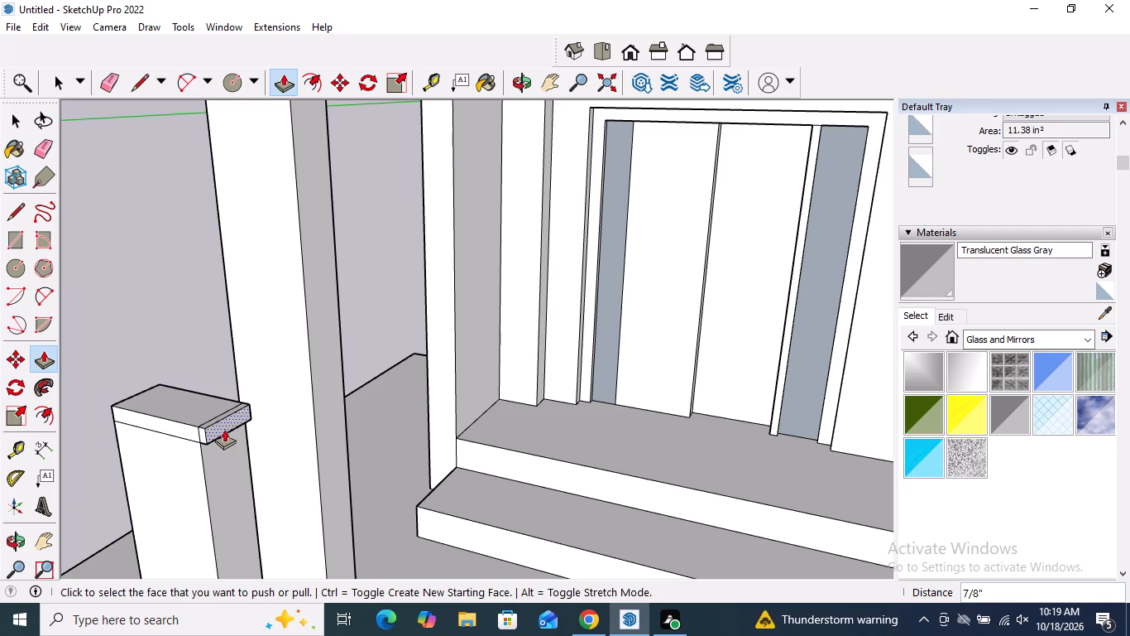
pyautogui.press('Escape')
pyautogui.hotkey('ctrl', 'z')
pyautogui.click(221, 427)
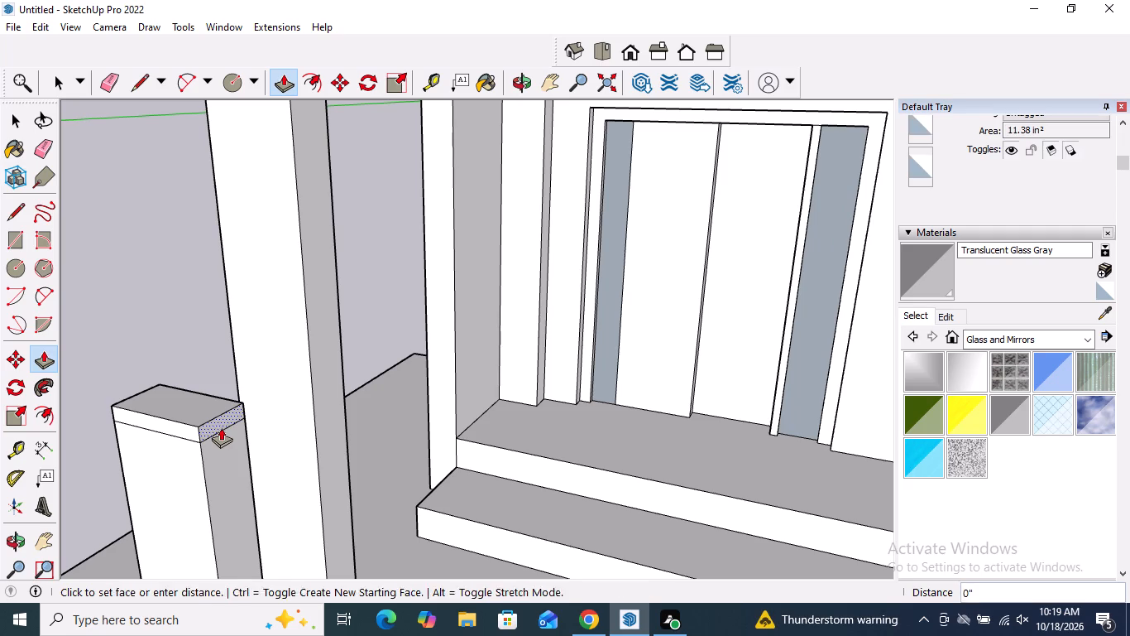
pyautogui.click(233, 432)
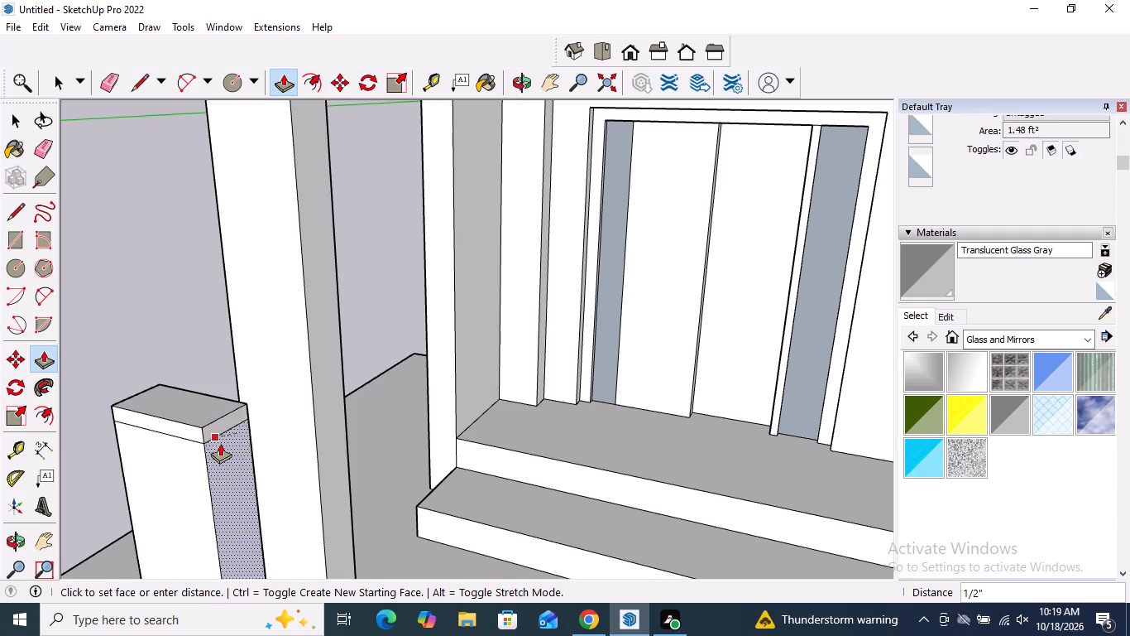
pyautogui.press('space')
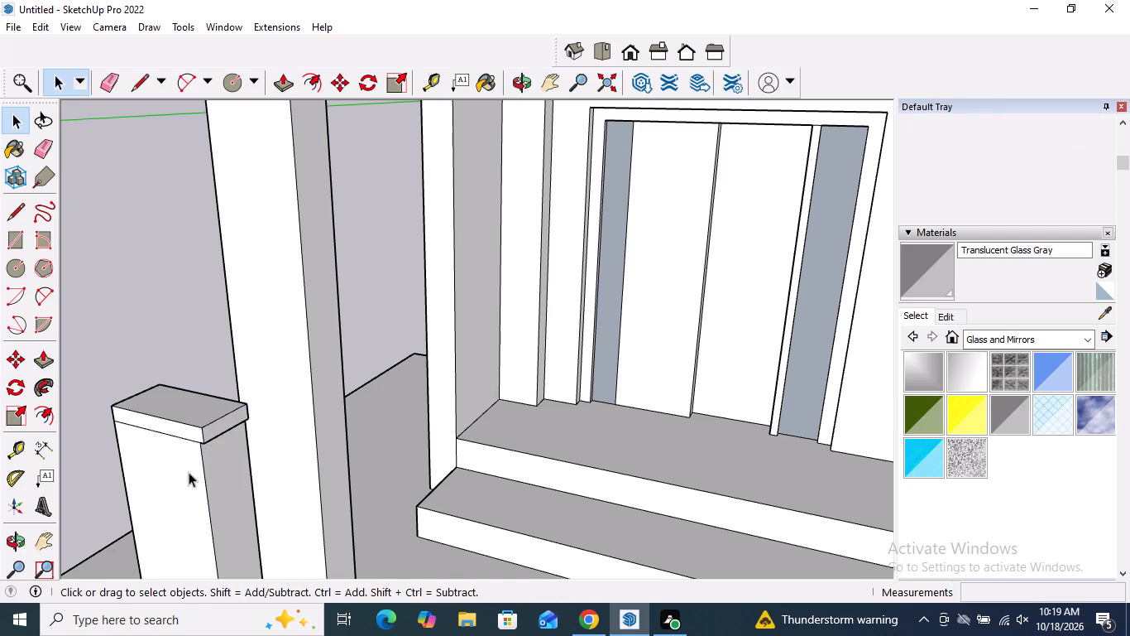
# Pull the same cap's front face slightly forward and its outer side out about 2 7/16" past the post.
pyautogui.click(44, 358)
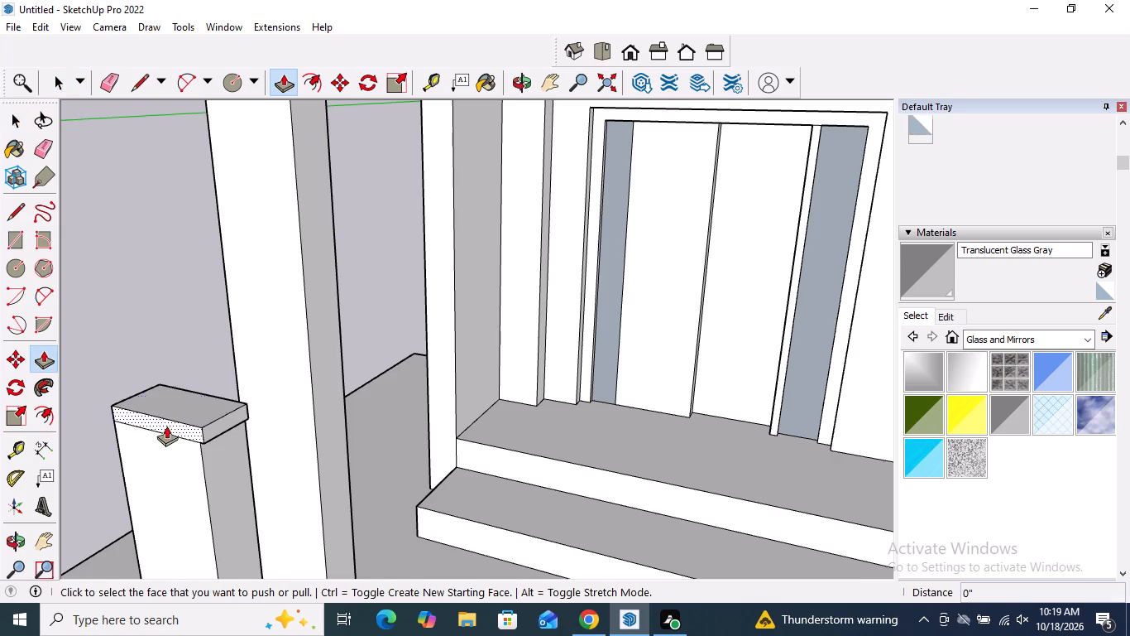
pyautogui.click(166, 426)
pyautogui.click(161, 429)
pyautogui.moveTo(137, 446); pyautogui.dragTo(243, 436, button='middle')
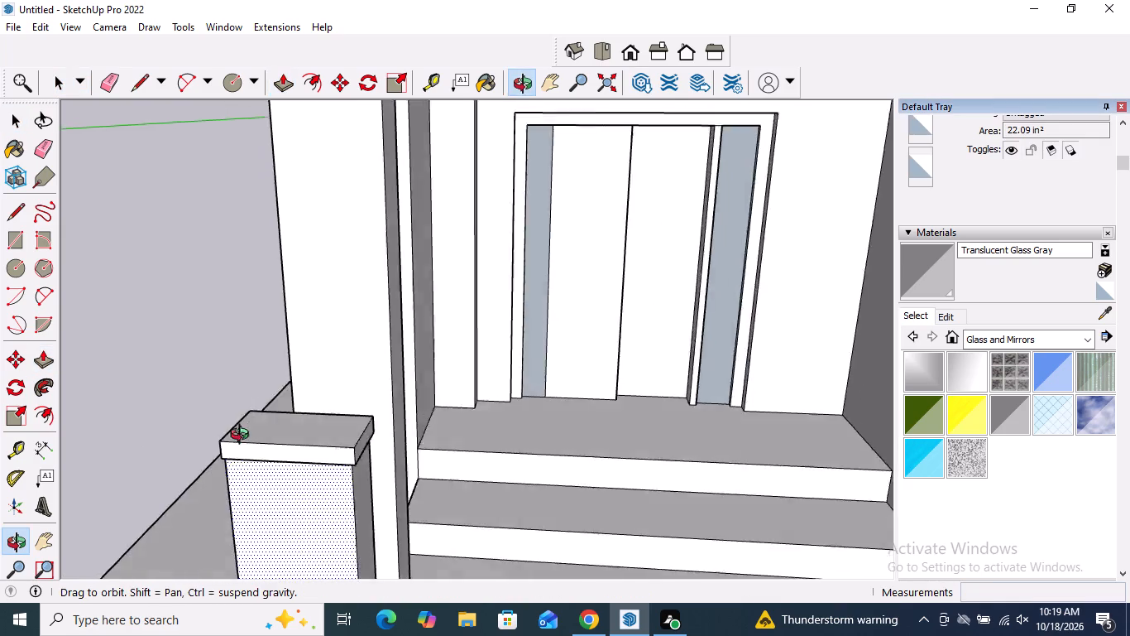
pyautogui.moveTo(243, 436); pyautogui.dragTo(606, 401, button='middle')
pyautogui.click(811, 349)
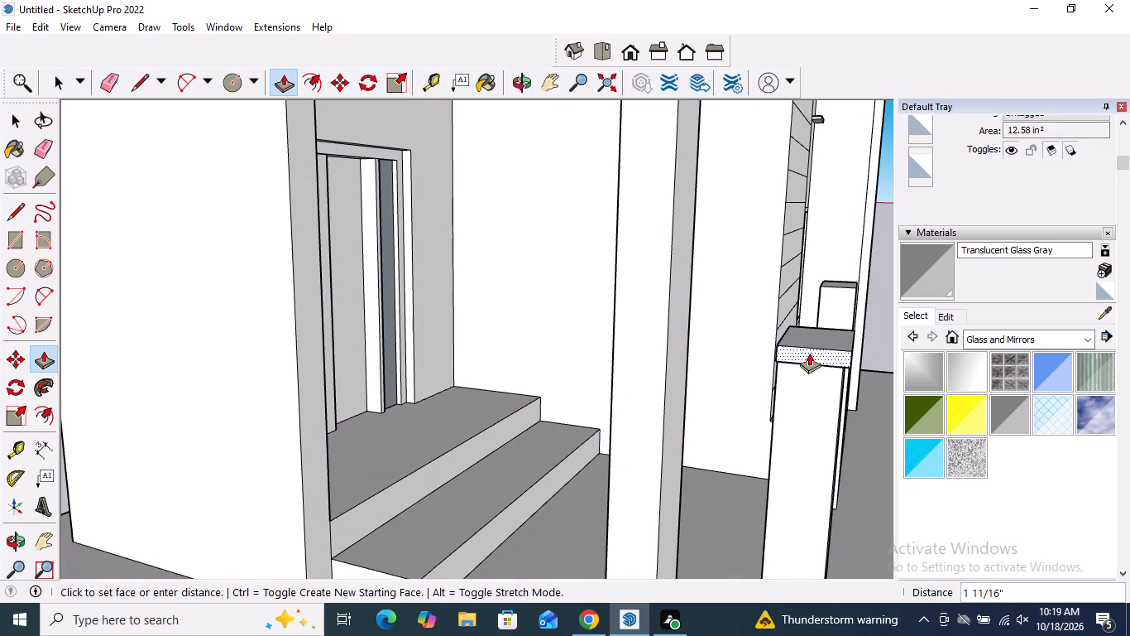
pyautogui.click(807, 353)
# Push the outer side of the porch-column post's cap back about 1 3/8" to shorten its overhang.
pyautogui.scroll(-4, 462, 384)
pyautogui.moveTo(716, 385); pyautogui.dragTo(484, 338, button='middle')
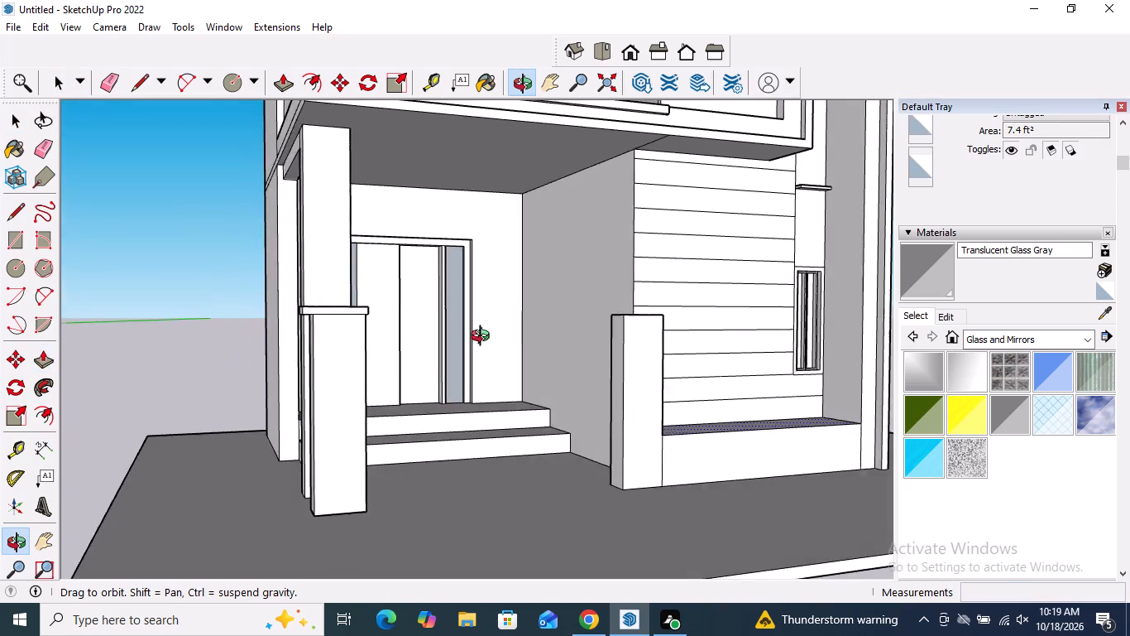
pyautogui.moveTo(484, 338); pyautogui.dragTo(416, 344, button='middle')
pyautogui.scroll(2, 239, 299)
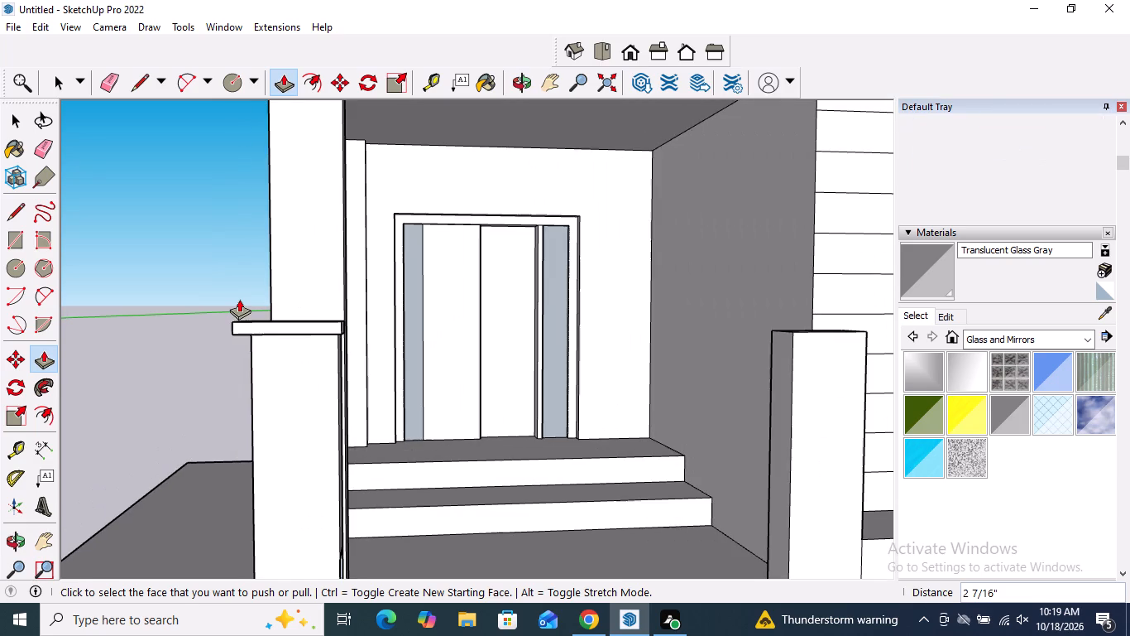
pyautogui.scroll(2, 239, 299)
pyautogui.moveTo(237, 373); pyautogui.dragTo(246, 371, button='middle')
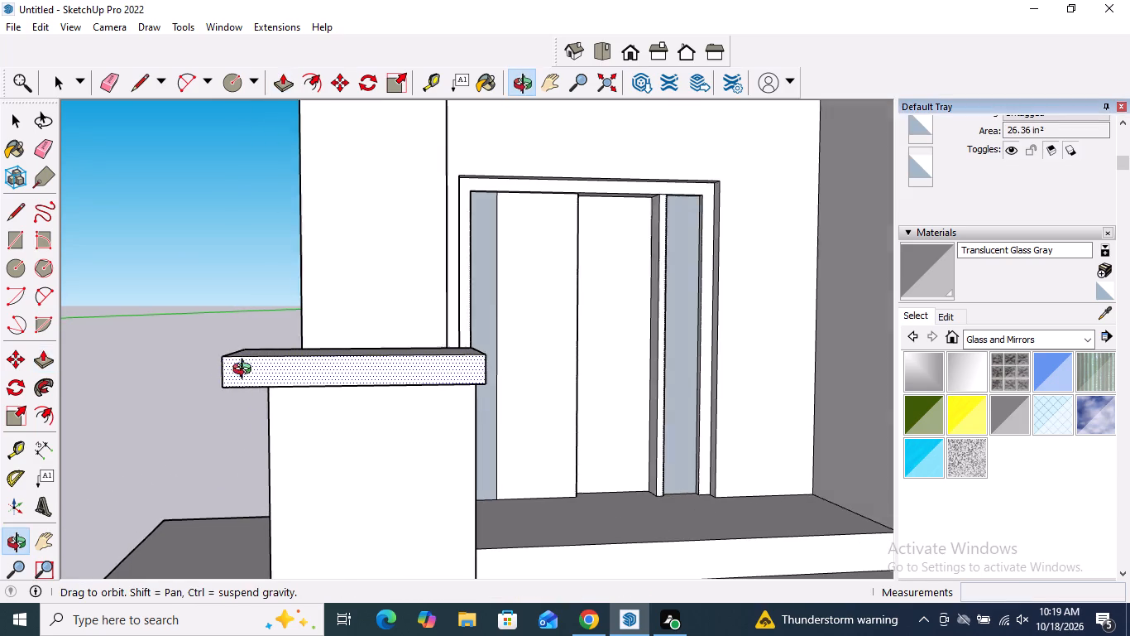
pyautogui.moveTo(246, 371); pyautogui.dragTo(308, 362, button='middle')
pyautogui.moveTo(274, 370); pyautogui.dragTo(313, 361, button='middle')
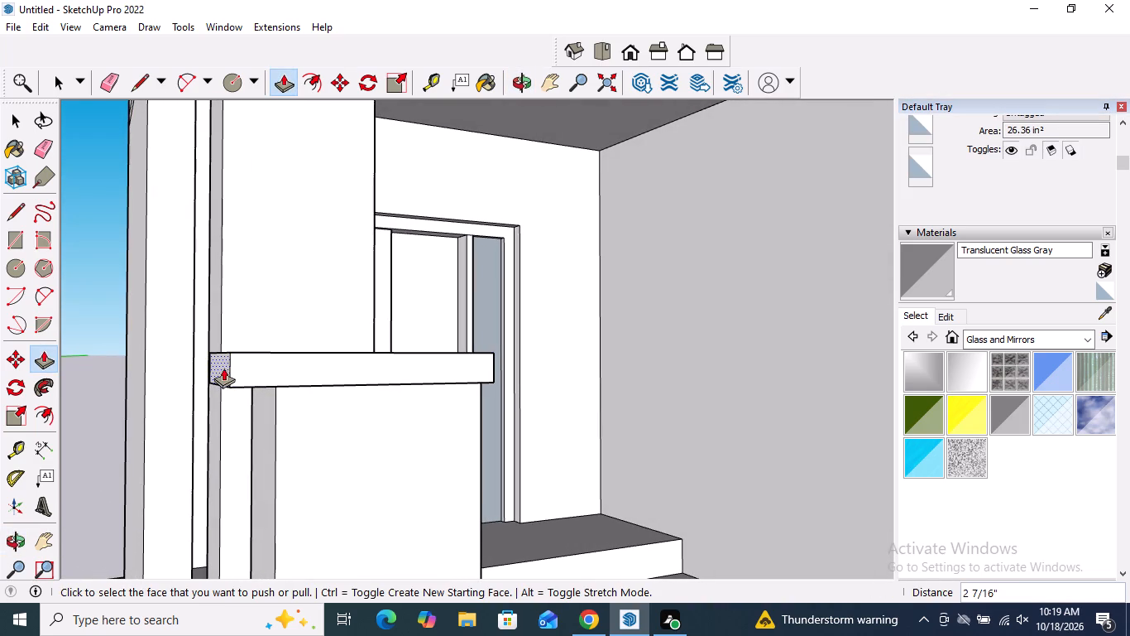
pyautogui.click(223, 368)
pyautogui.click(250, 361)
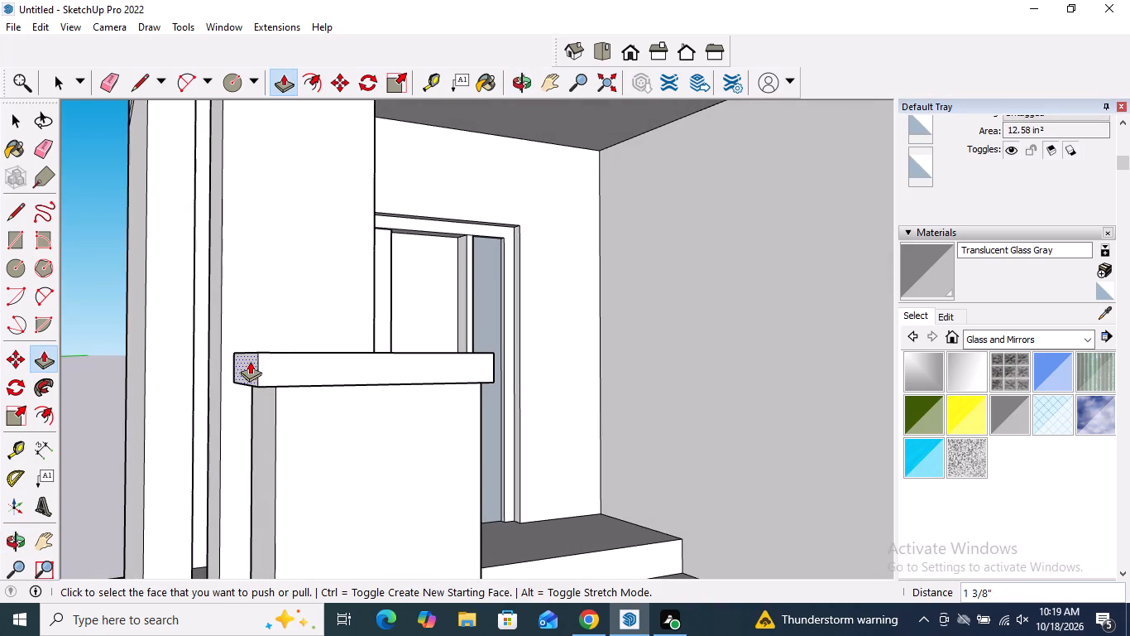
# Extend the same cap's overhang on the side facing the steps by about 3/16".
pyautogui.moveTo(360, 380); pyautogui.dragTo(278, 384, button='middle')
pyautogui.scroll(-1, 278, 384)
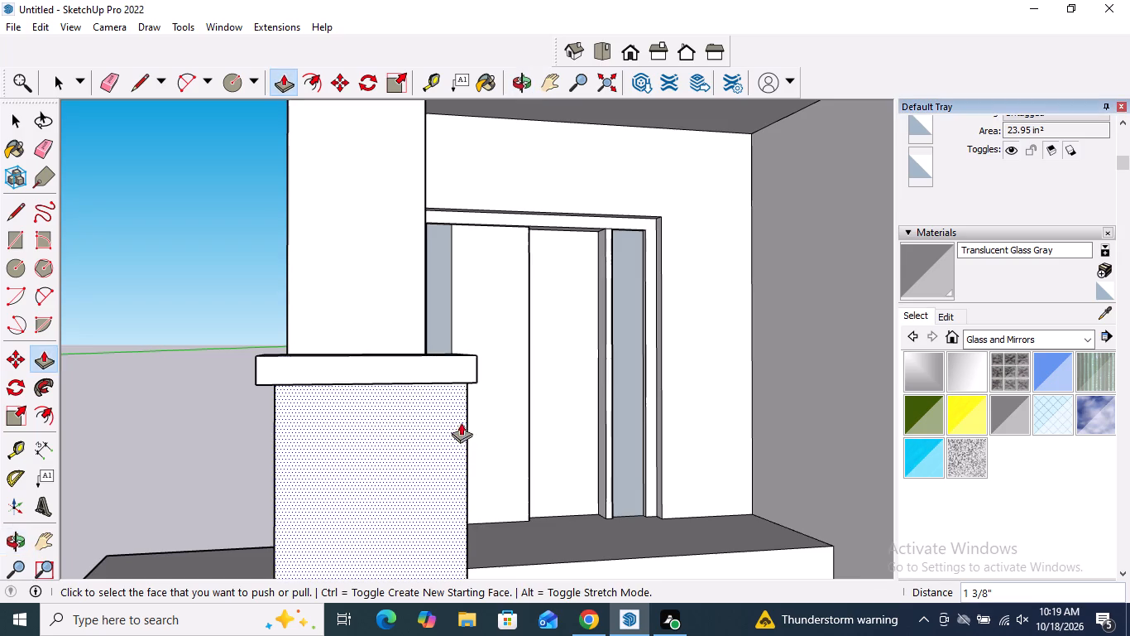
pyautogui.moveTo(461, 422); pyautogui.dragTo(343, 422, button='middle')
pyautogui.scroll(4, 515, 345)
pyautogui.click(436, 384)
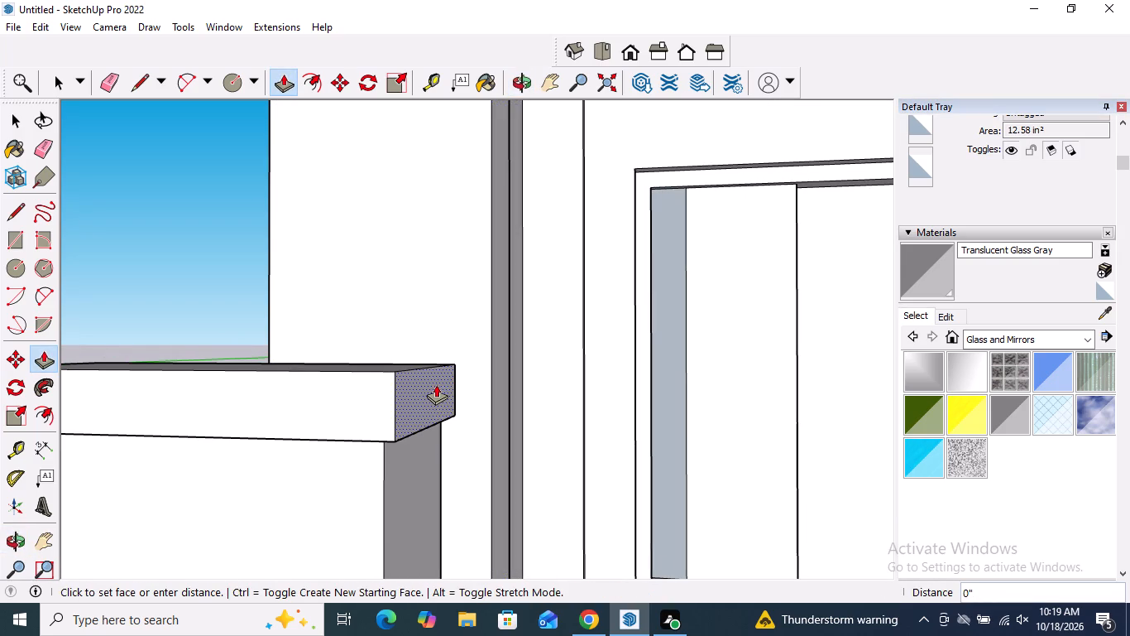
pyautogui.click(443, 384)
# Push/Pull a new starting face about 1 3/4" up from the top of the post beside the planter ledge, forming a matching cap.
pyautogui.scroll(-12, 501, 354)
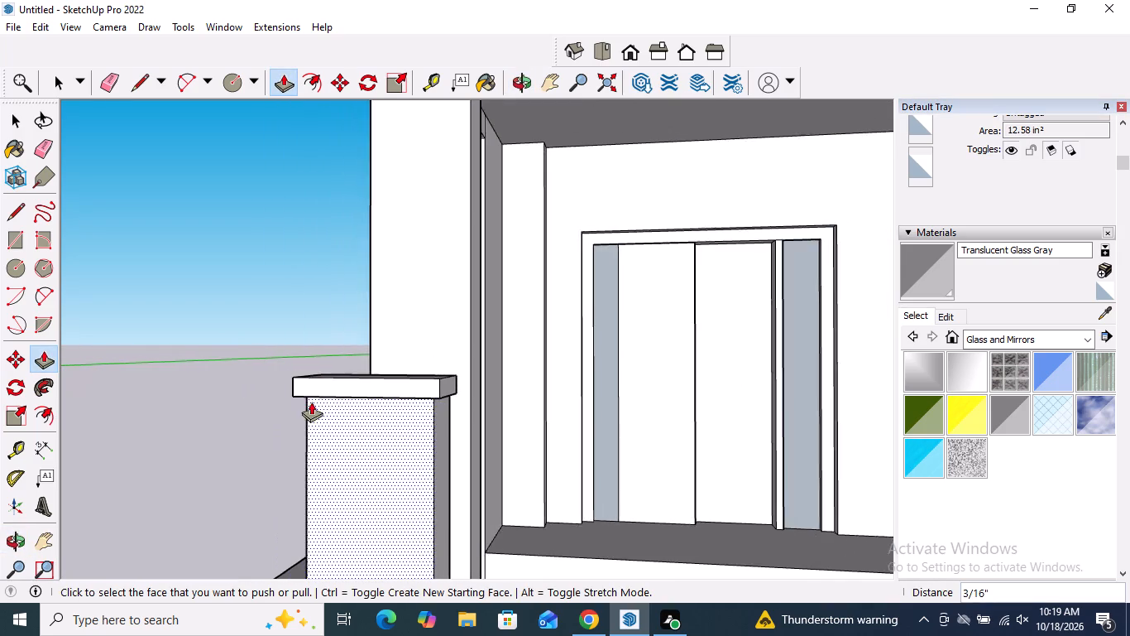
pyautogui.scroll(-13, 311, 402)
pyautogui.scroll(6, 579, 398)
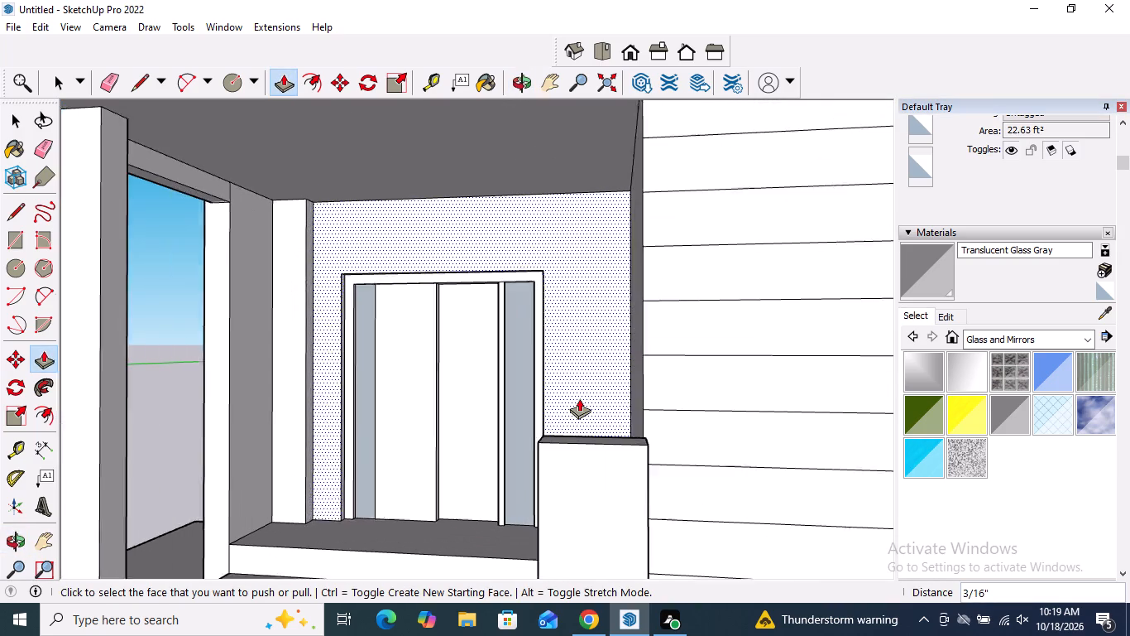
pyautogui.scroll(1, 579, 398)
pyautogui.scroll(-4, 589, 401)
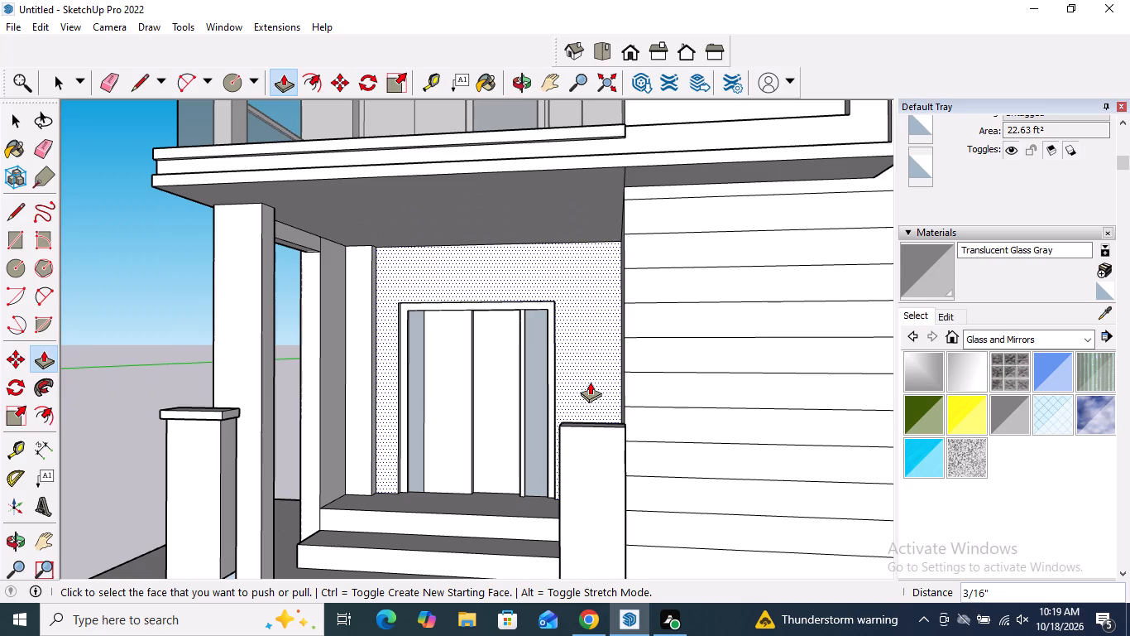
pyautogui.moveTo(590, 382); pyautogui.dragTo(607, 453, button='middle')
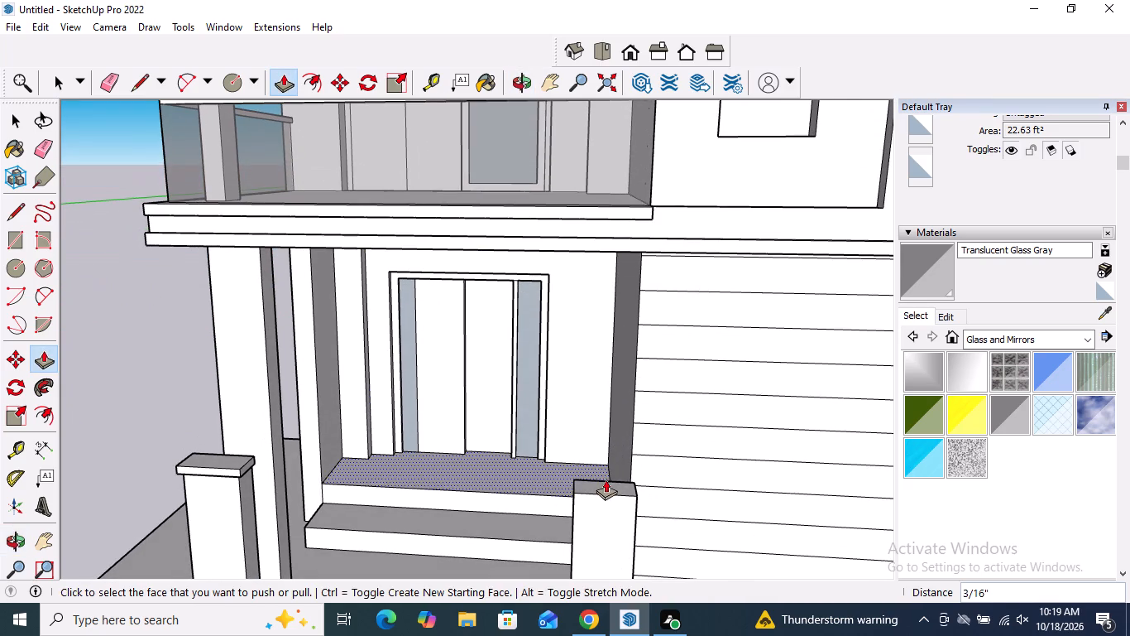
pyautogui.click(606, 484)
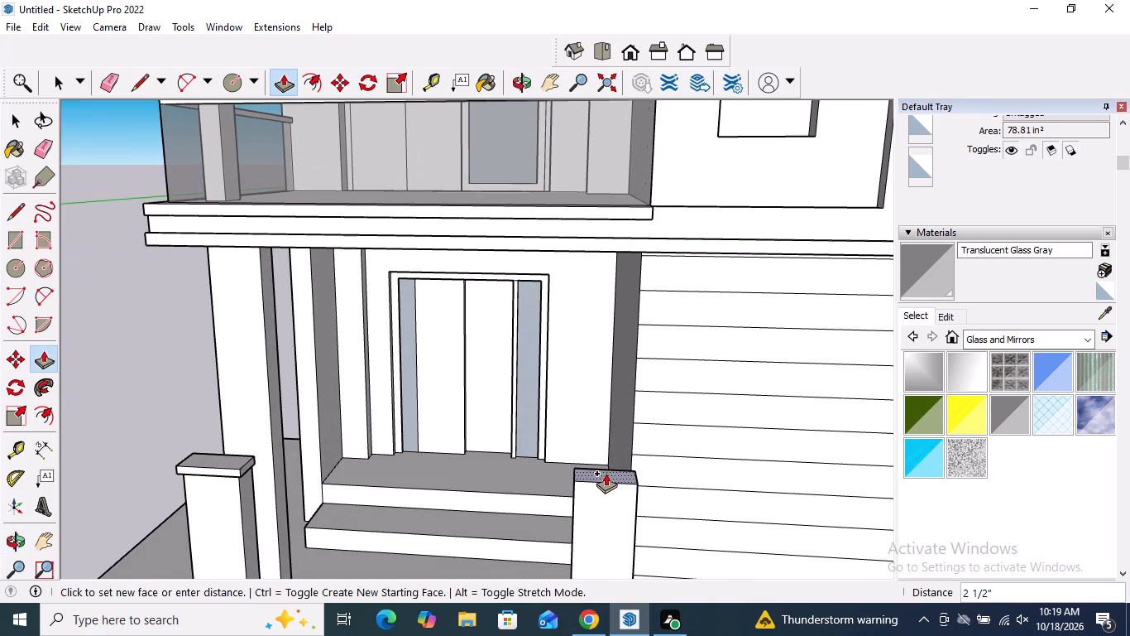
pyautogui.click(606, 476)
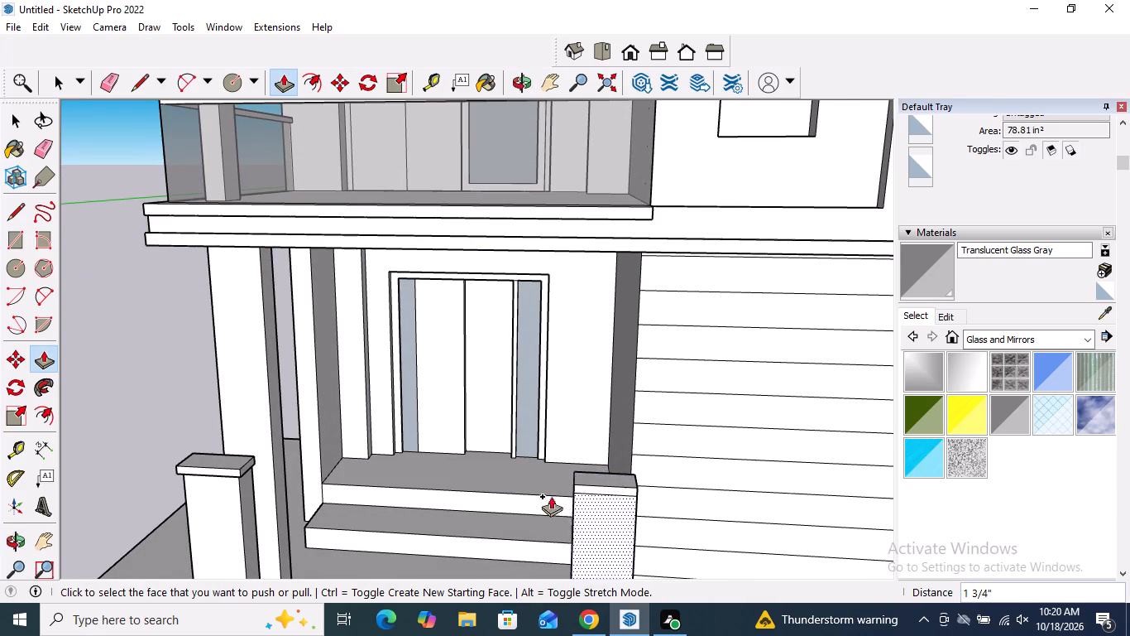
# Pull the planter-side post cap's two sides outward, about 1 1/16" toward the steps and about 1 3/16" on the opposite side.
pyautogui.scroll(6, 601, 469)
pyautogui.moveTo(559, 495); pyautogui.dragTo(662, 497, button='middle')
pyautogui.scroll(-4, 641, 489)
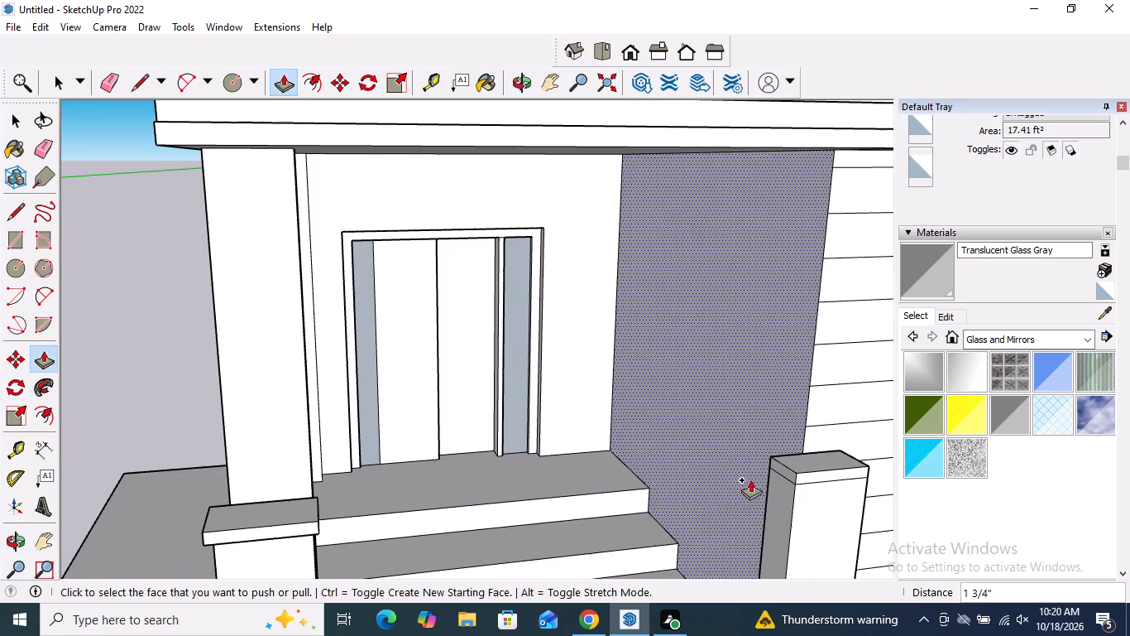
pyautogui.click(787, 470)
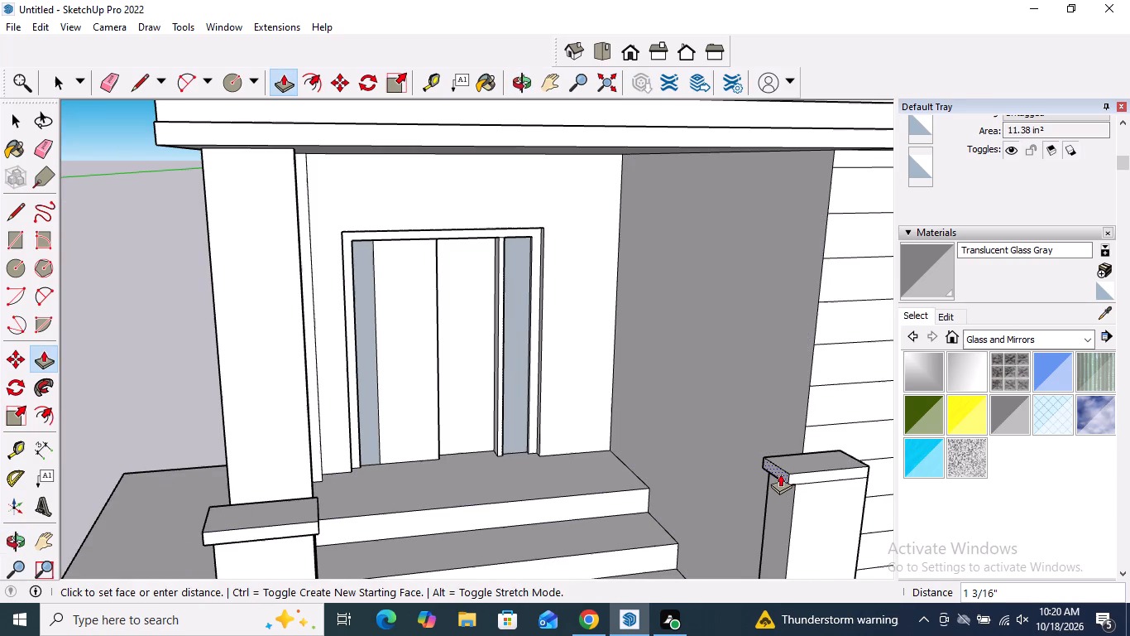
pyautogui.click(781, 475)
pyautogui.moveTo(844, 496); pyautogui.dragTo(749, 475, button='middle')
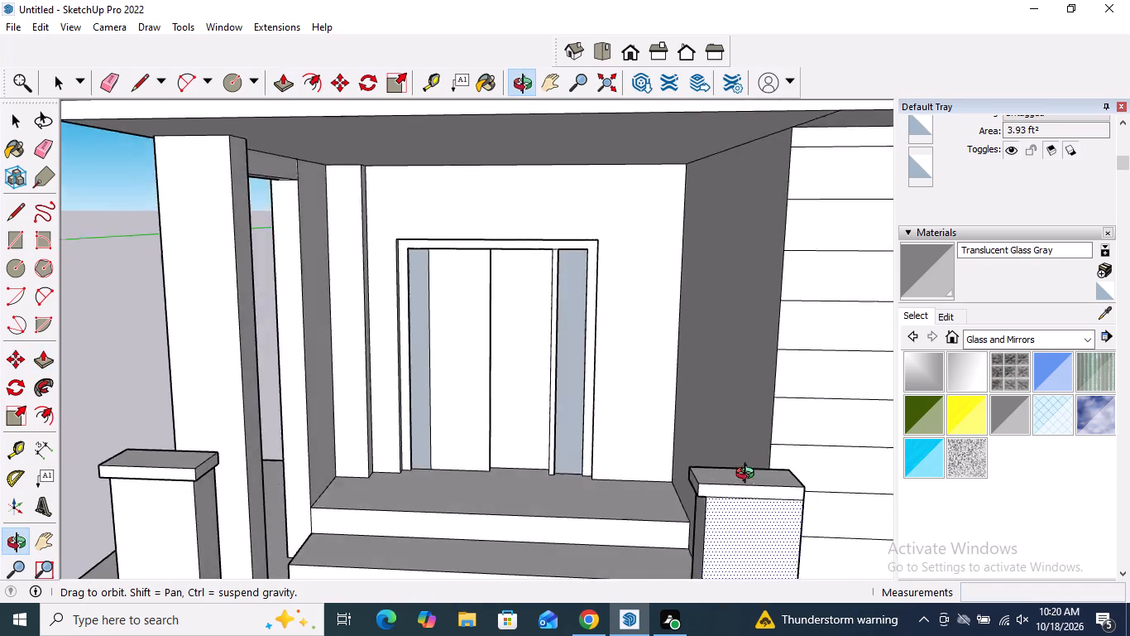
pyautogui.moveTo(749, 475); pyautogui.dragTo(645, 416, button='middle')
pyautogui.scroll(3, 644, 416)
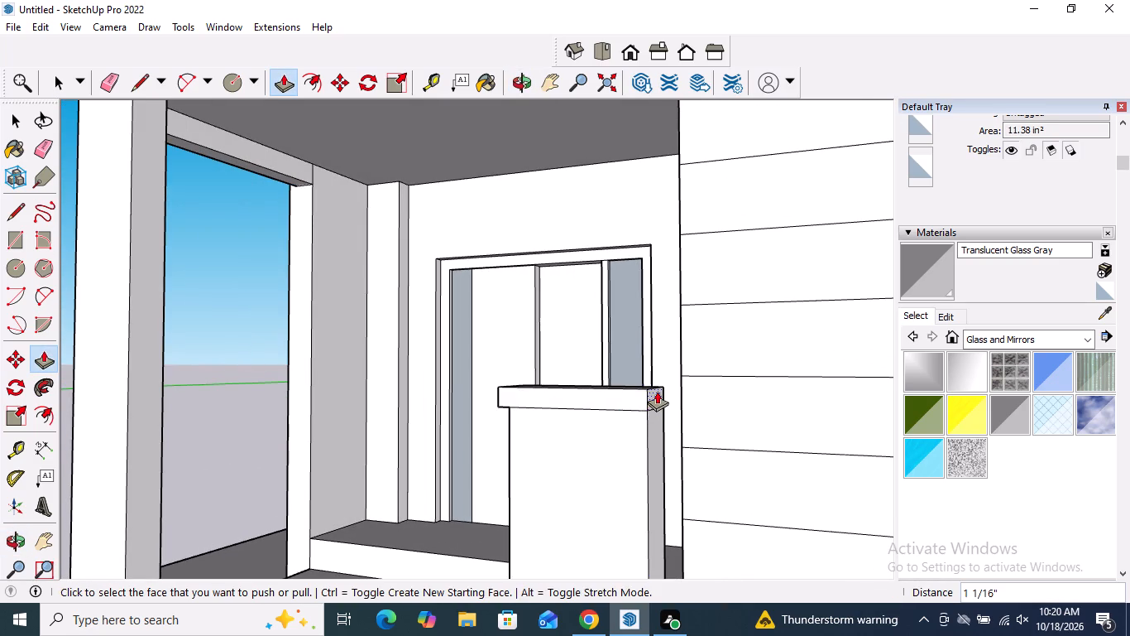
pyautogui.click(657, 391)
pyautogui.click(671, 391)
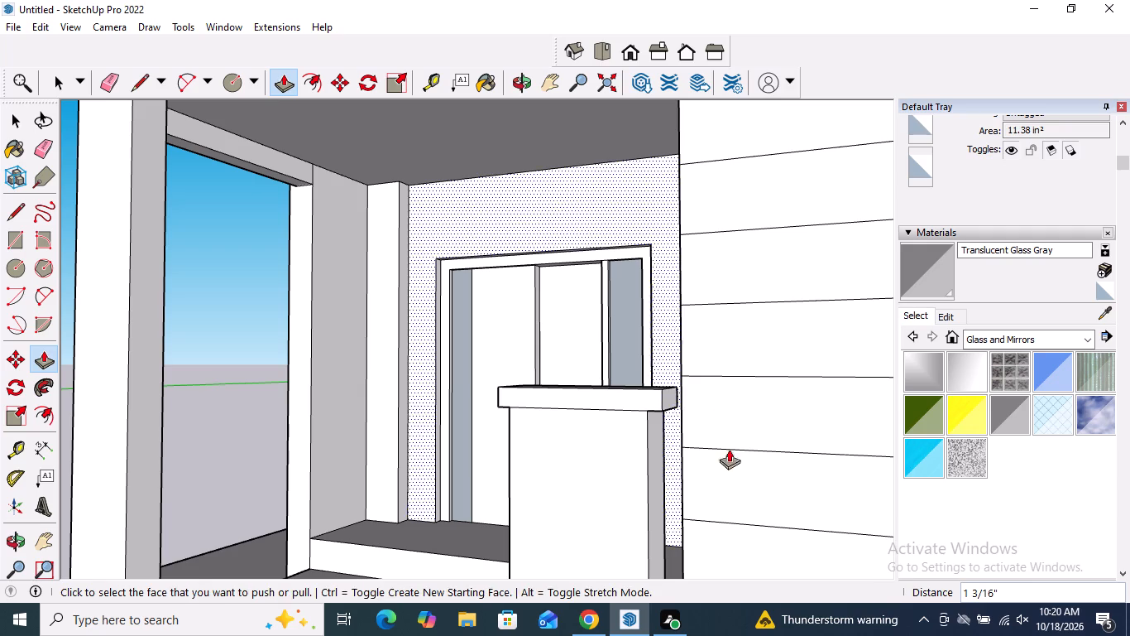
pyautogui.press('space')
# Pull the front face of the planter-side post's cap forward about 11/16" beyond the post.
pyautogui.scroll(-4, 684, 392)
pyautogui.moveTo(607, 403); pyautogui.dragTo(772, 402, button='middle')
pyautogui.scroll(-4, 776, 392)
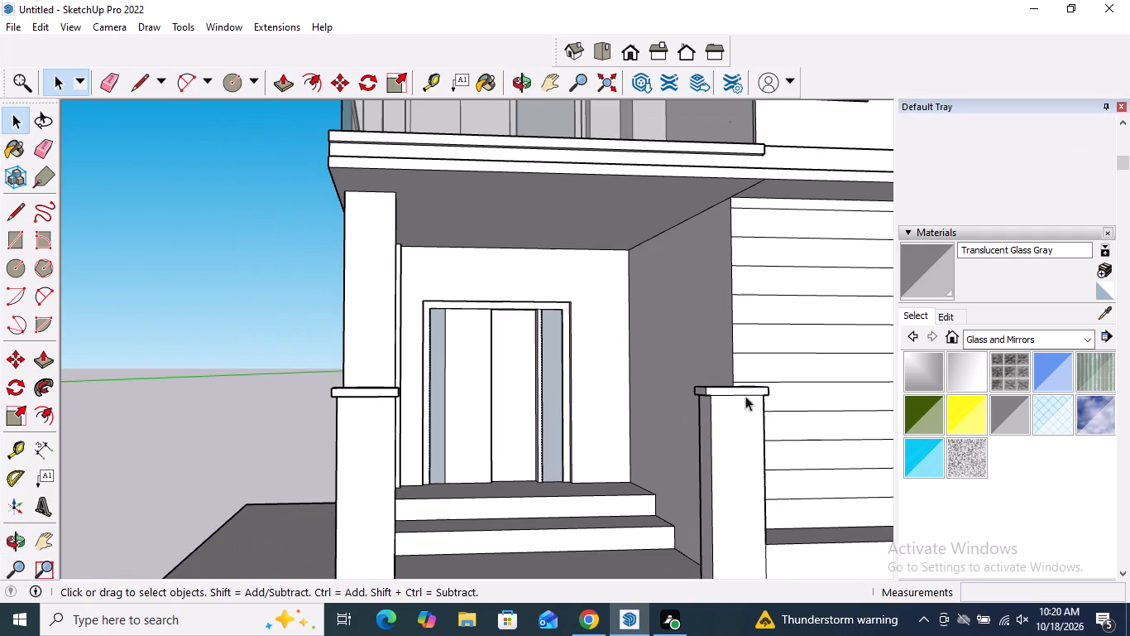
pyautogui.click(41, 360)
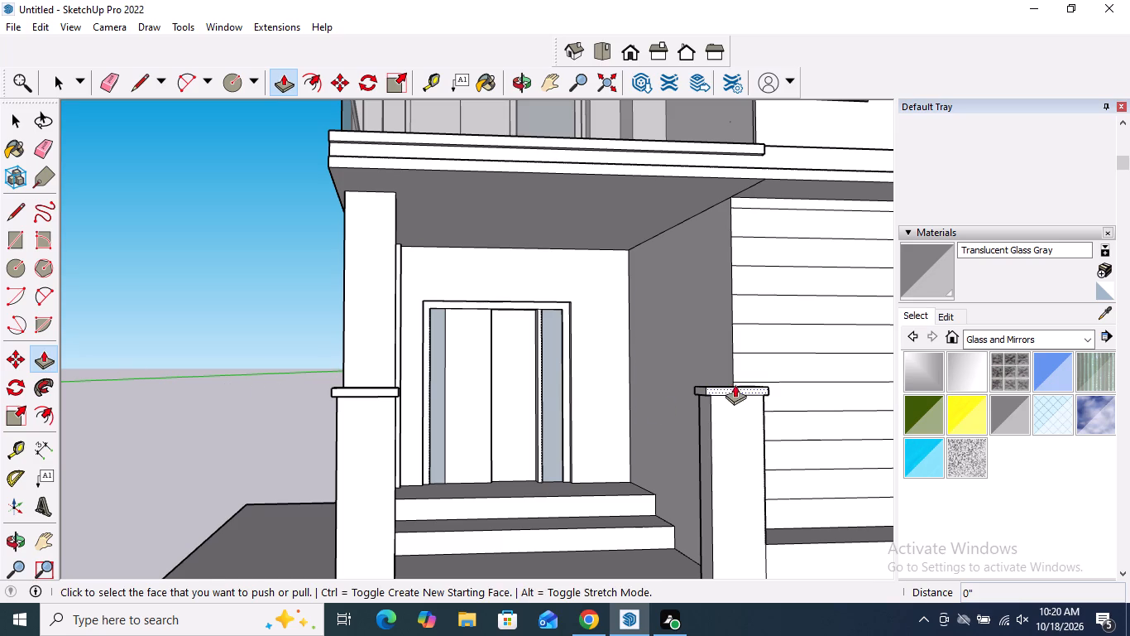
pyautogui.moveTo(700, 399); pyautogui.dragTo(919, 446, button='middle')
pyautogui.scroll(8, 777, 384)
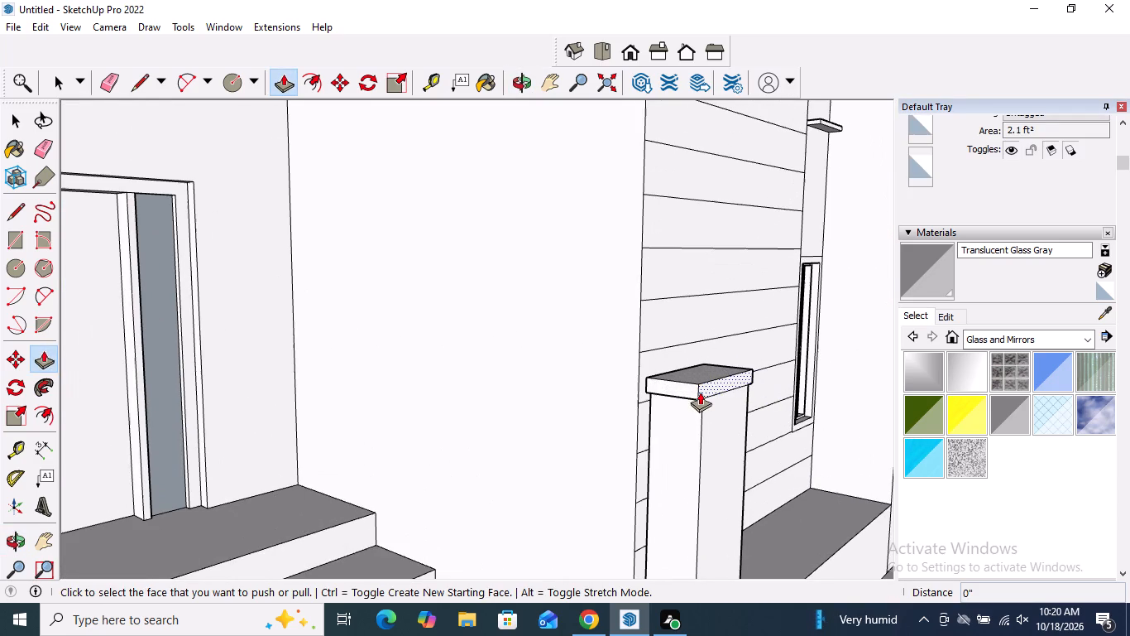
pyautogui.click(709, 387)
pyautogui.click(715, 387)
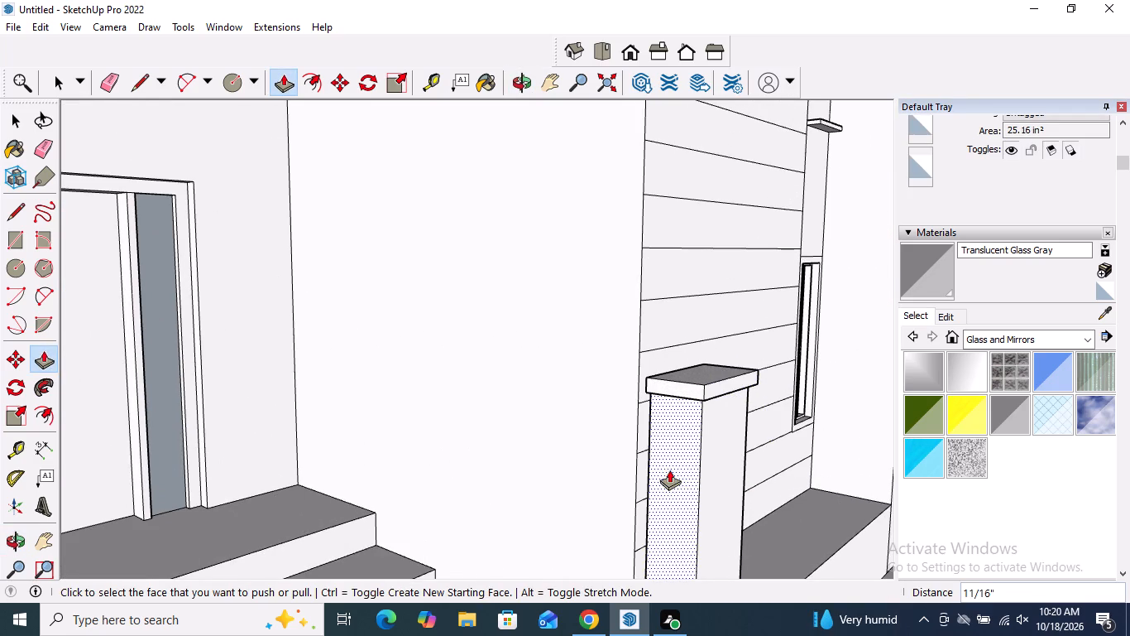
pyautogui.press('space')
pyautogui.scroll(-7, 530, 387)
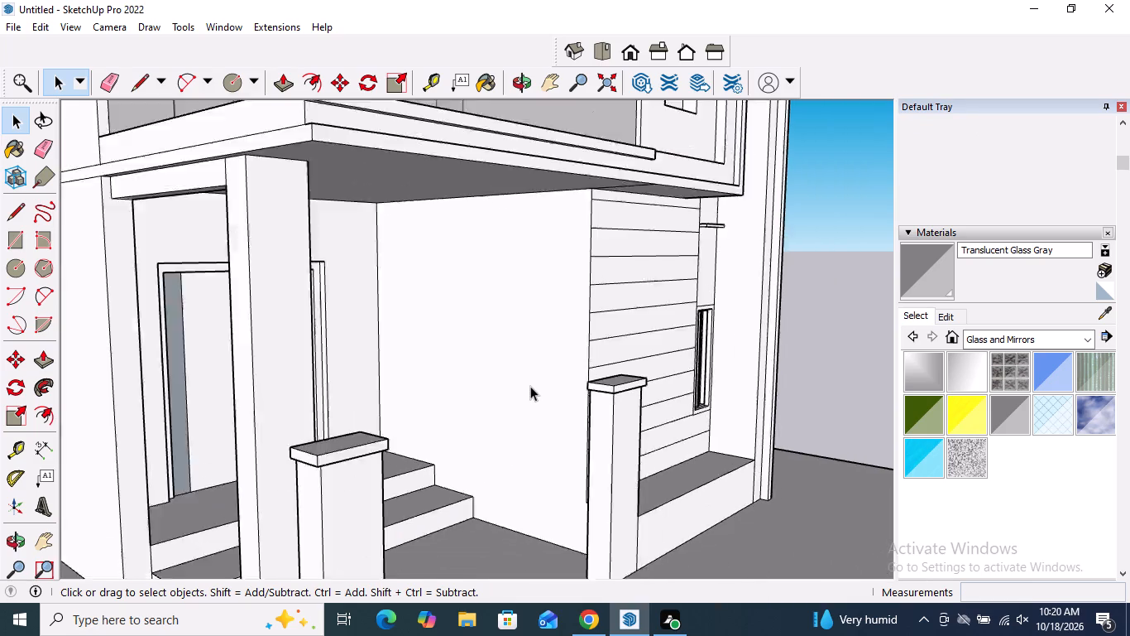
# Close the open lower side of the post beside the porch column with a rectangle about 1' 1 15/16" by 6 1/2".
pyautogui.scroll(-10, 530, 386)
pyautogui.moveTo(688, 419); pyautogui.dragTo(525, 424, button='middle')
pyautogui.scroll(3, 482, 424)
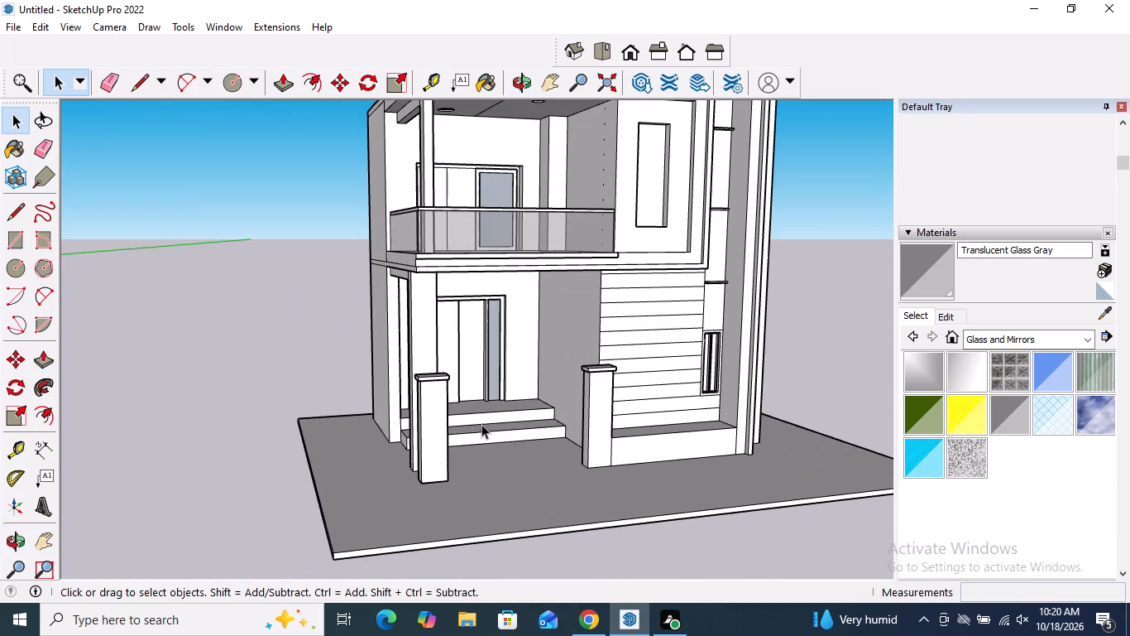
pyautogui.scroll(4, 496, 421)
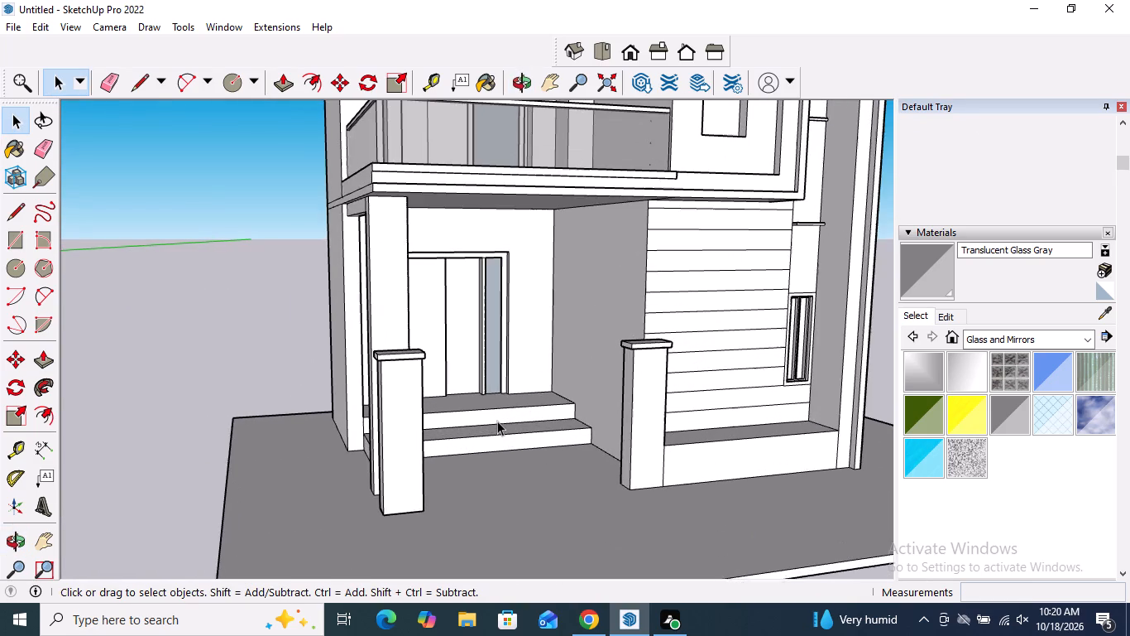
pyautogui.moveTo(482, 432); pyautogui.dragTo(228, 511, button='middle')
pyautogui.scroll(4, 382, 500)
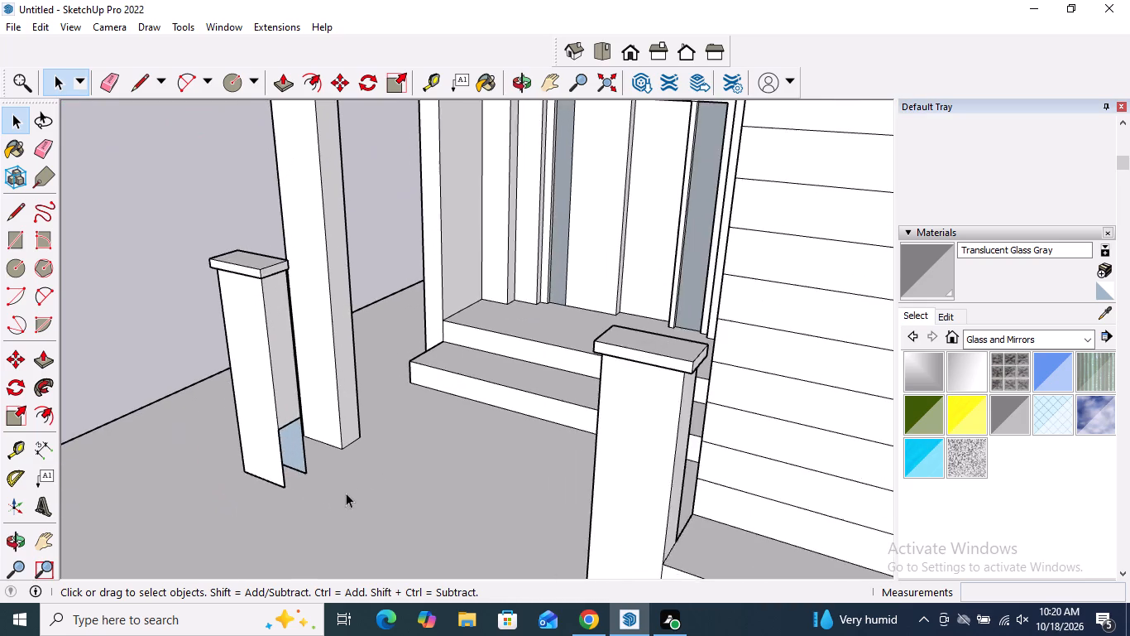
pyautogui.scroll(4, 256, 468)
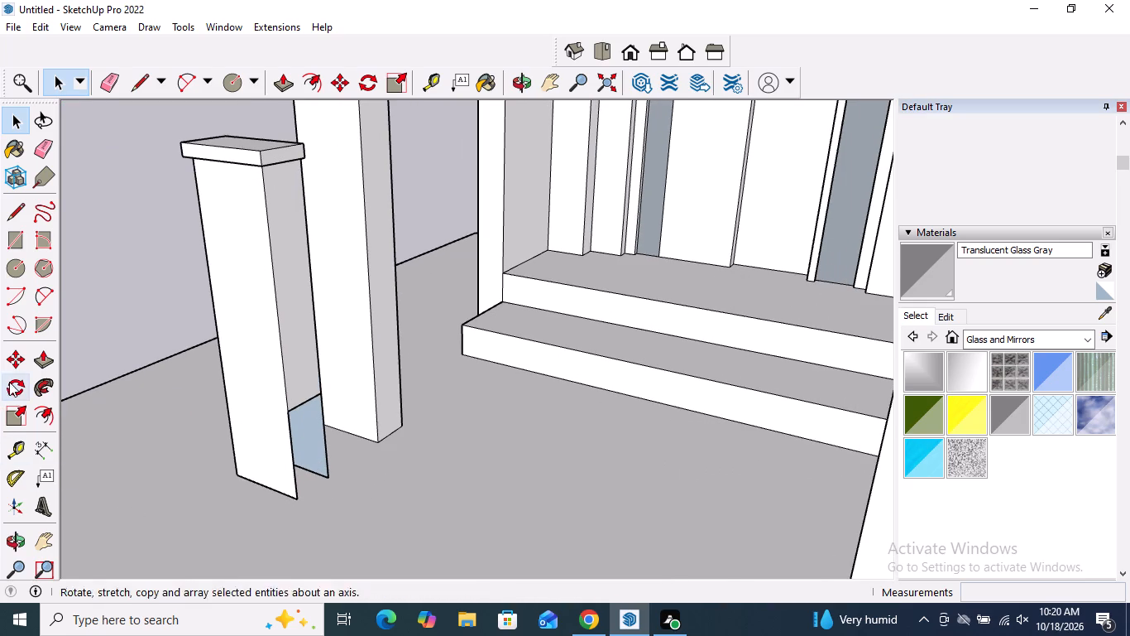
pyautogui.click(27, 245)
pyautogui.scroll(4, 378, 489)
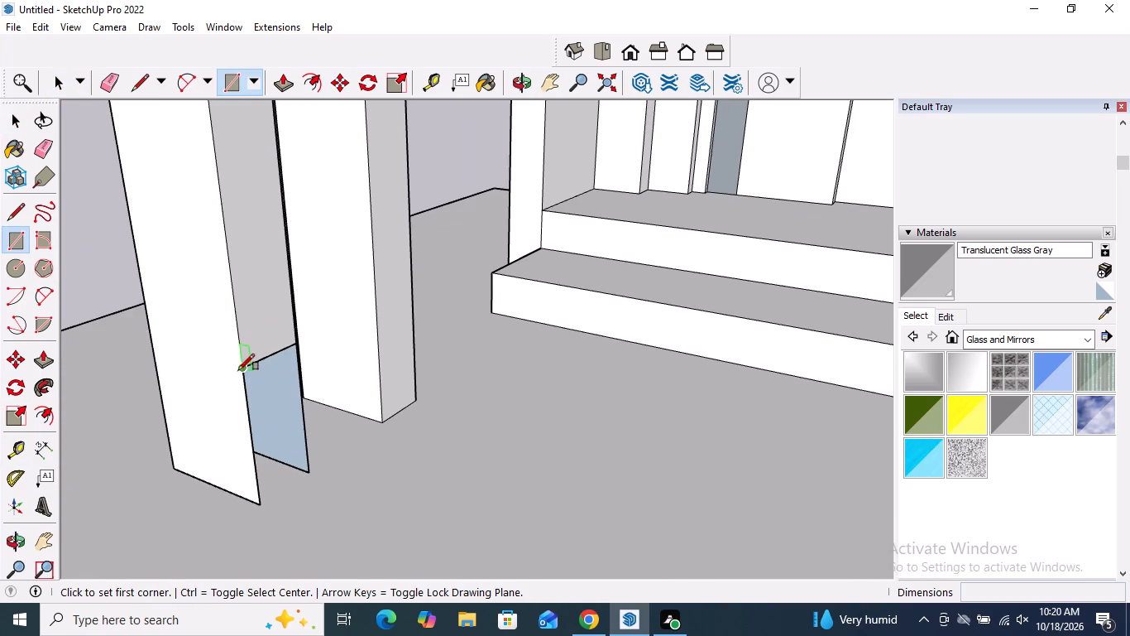
pyautogui.click(242, 369)
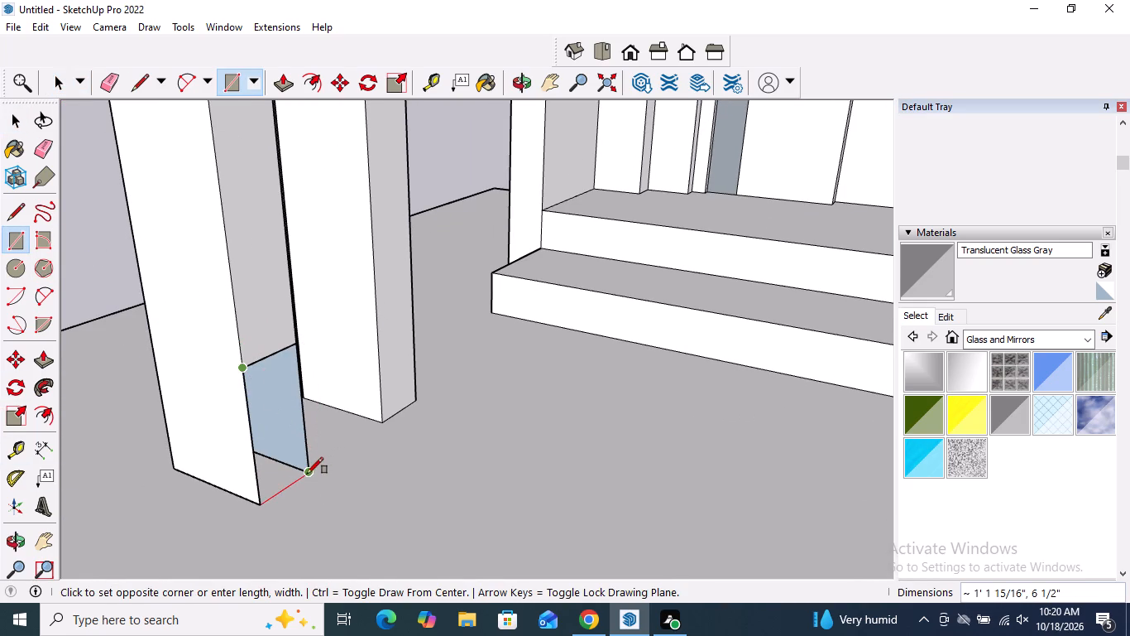
pyautogui.click(307, 474)
pyautogui.press('space')
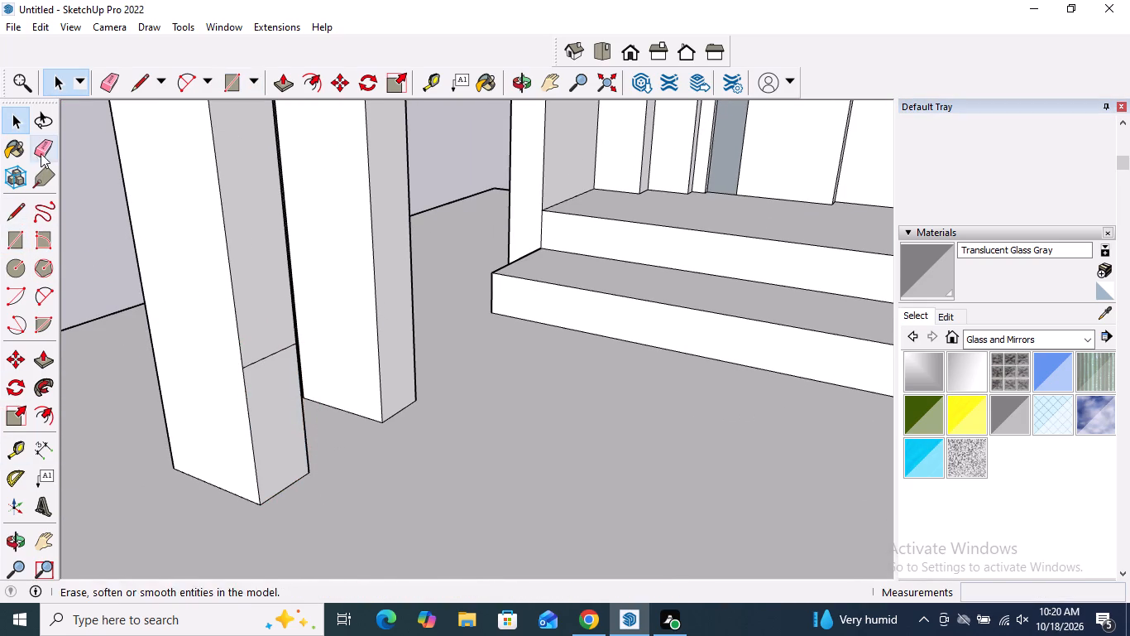
# Erase the horizontal seam line across the side face of the column-side post.
pyautogui.click(41, 153)
pyautogui.click(267, 357)
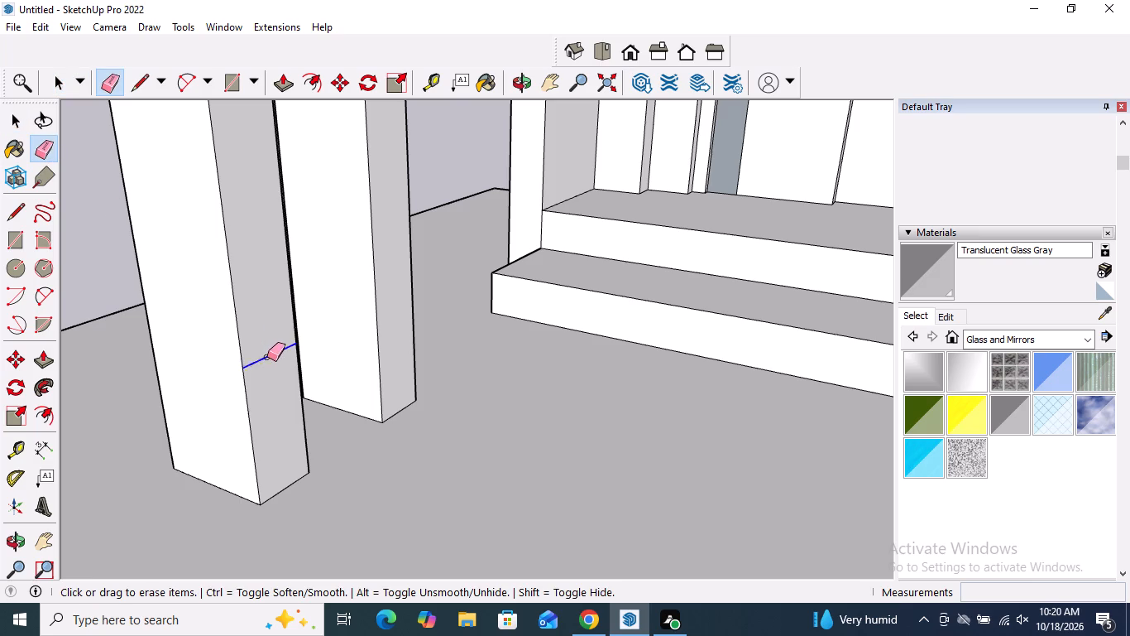
pyautogui.press('space')
pyautogui.scroll(-9, 347, 419)
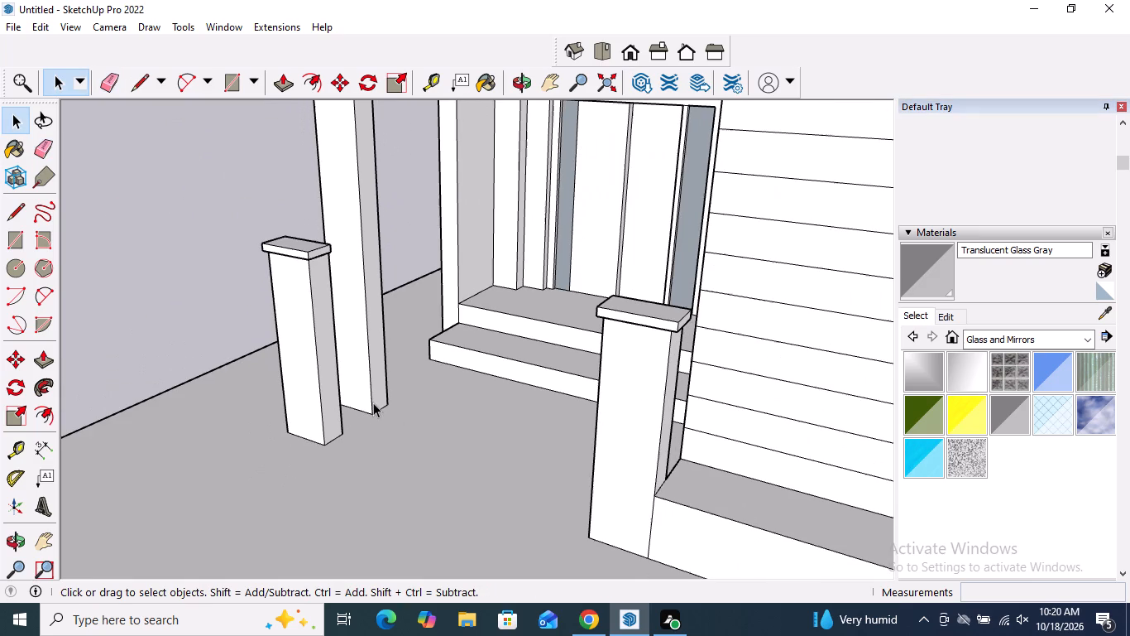
# Draw a line about 5' 9" long on the ground connecting the bases of the two capped posts.
pyautogui.scroll(7, 343, 431)
pyautogui.click(11, 215)
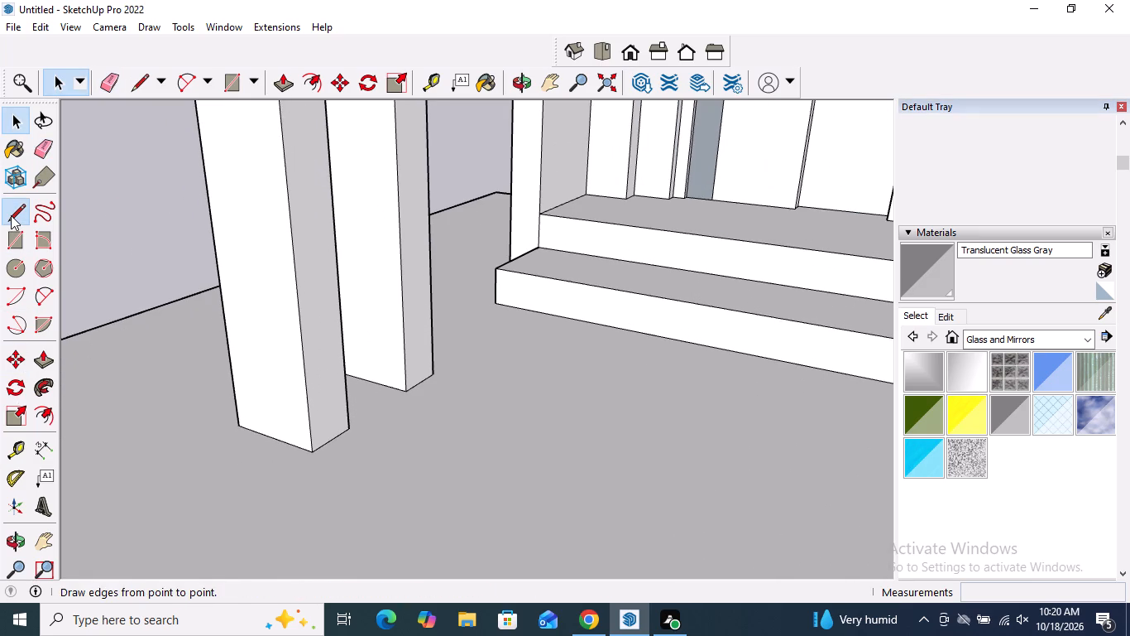
pyautogui.click(342, 439)
pyautogui.scroll(-3, 413, 459)
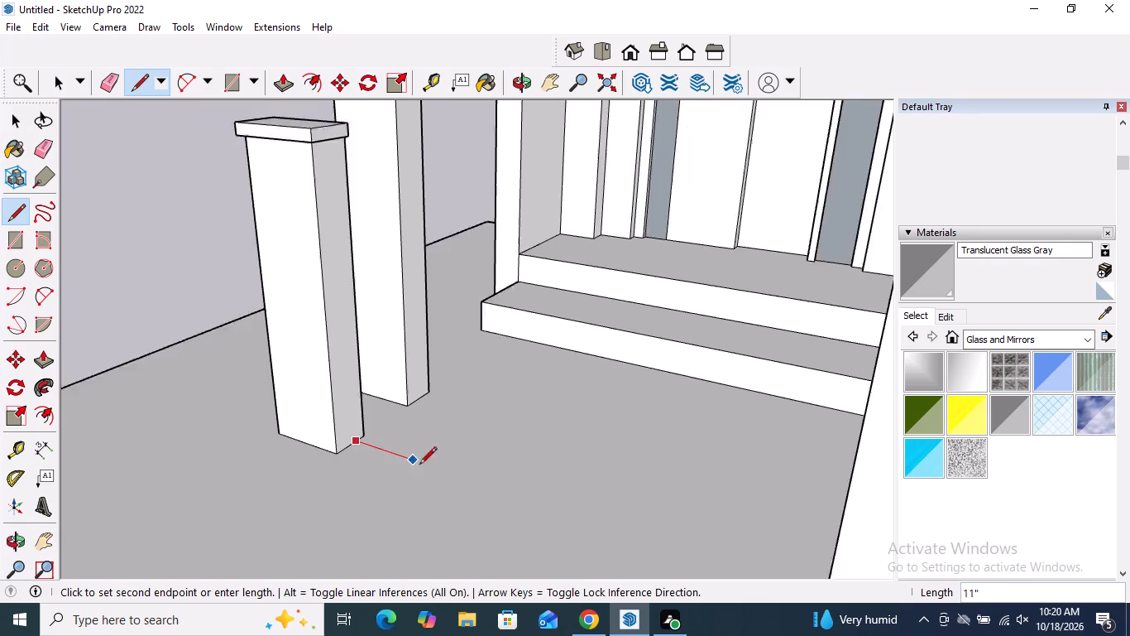
pyautogui.scroll(-1, 419, 465)
pyautogui.moveTo(456, 481); pyautogui.dragTo(752, 516, button='middle')
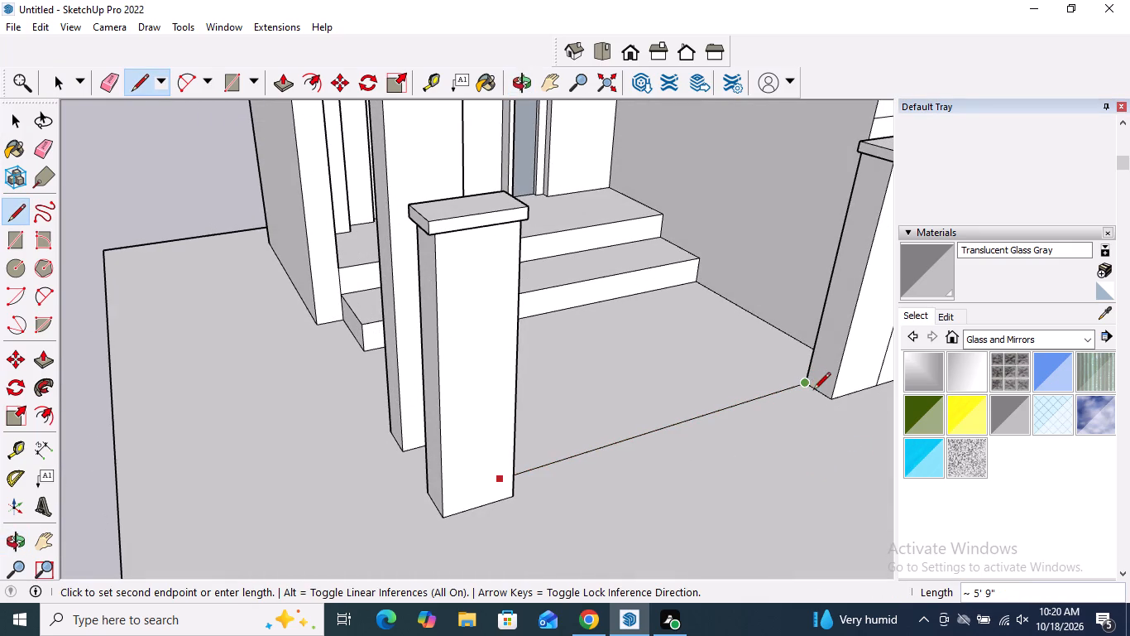
pyautogui.click(815, 394)
pyautogui.press('space')
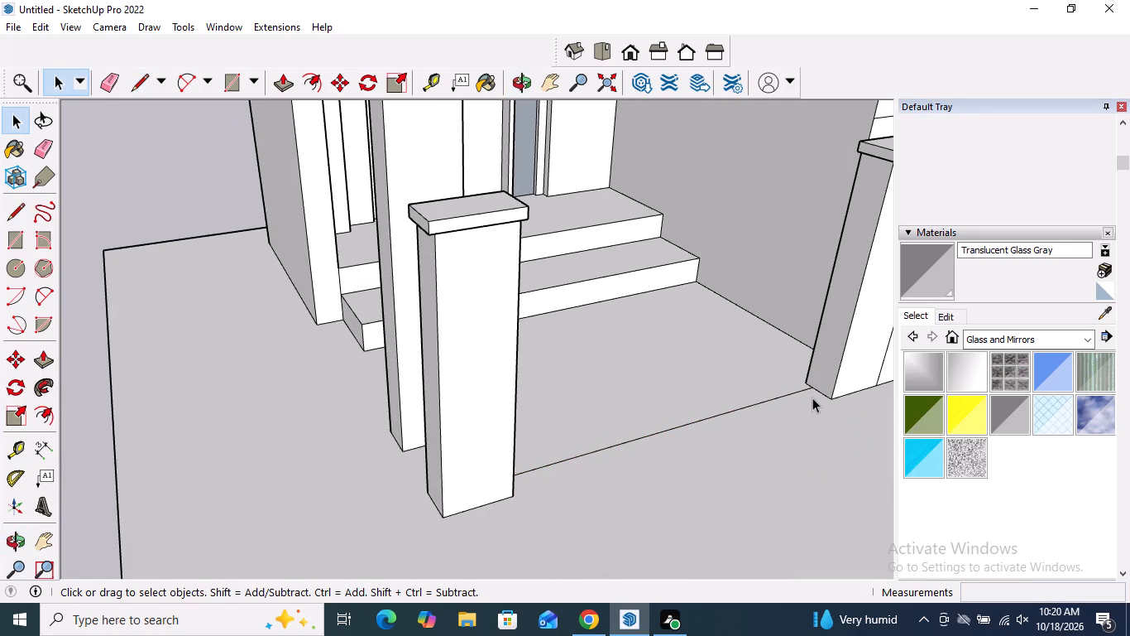
# Copy the ground line 1 15/16" forward, away from the steps, to outline a thin strip between the posts.
pyautogui.scroll(7, 809, 390)
pyautogui.click(807, 386)
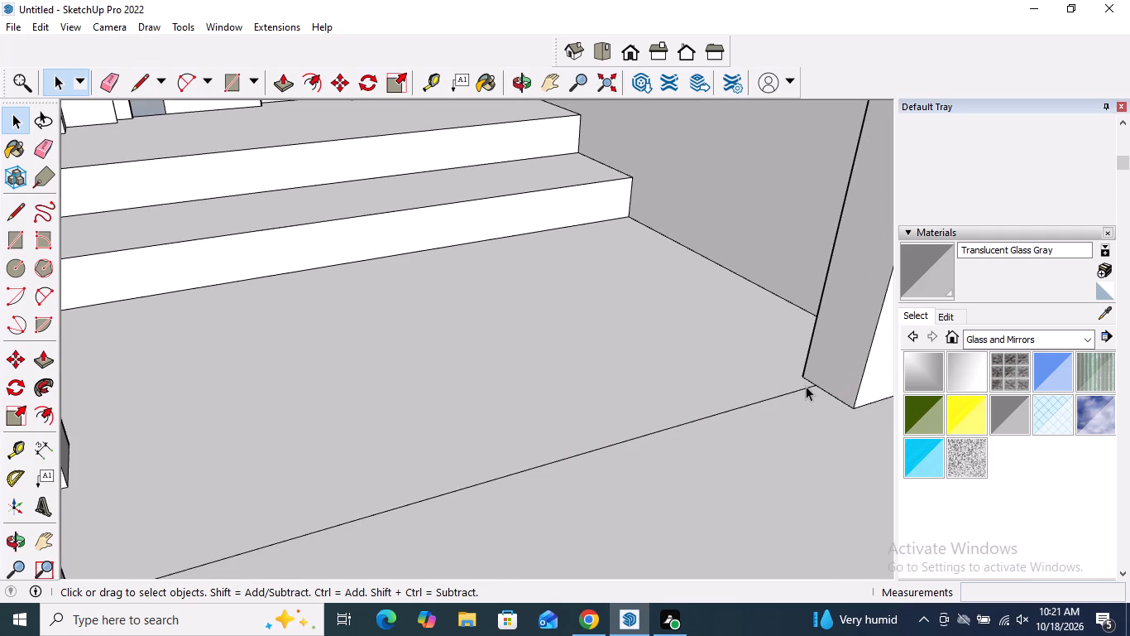
pyautogui.click(15, 364)
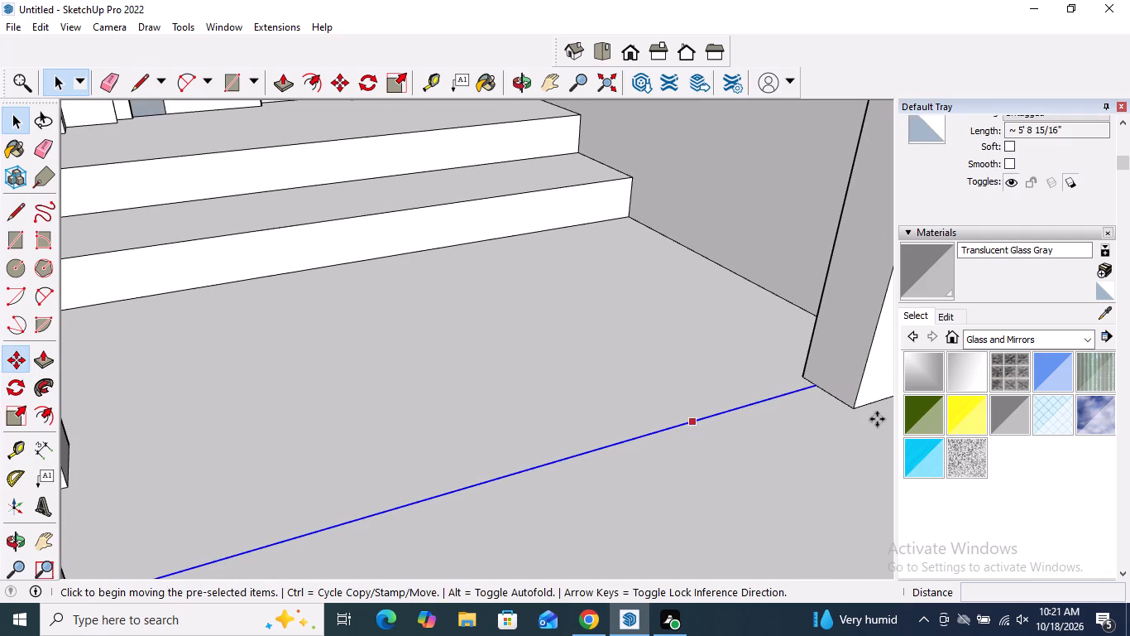
pyautogui.click(815, 384)
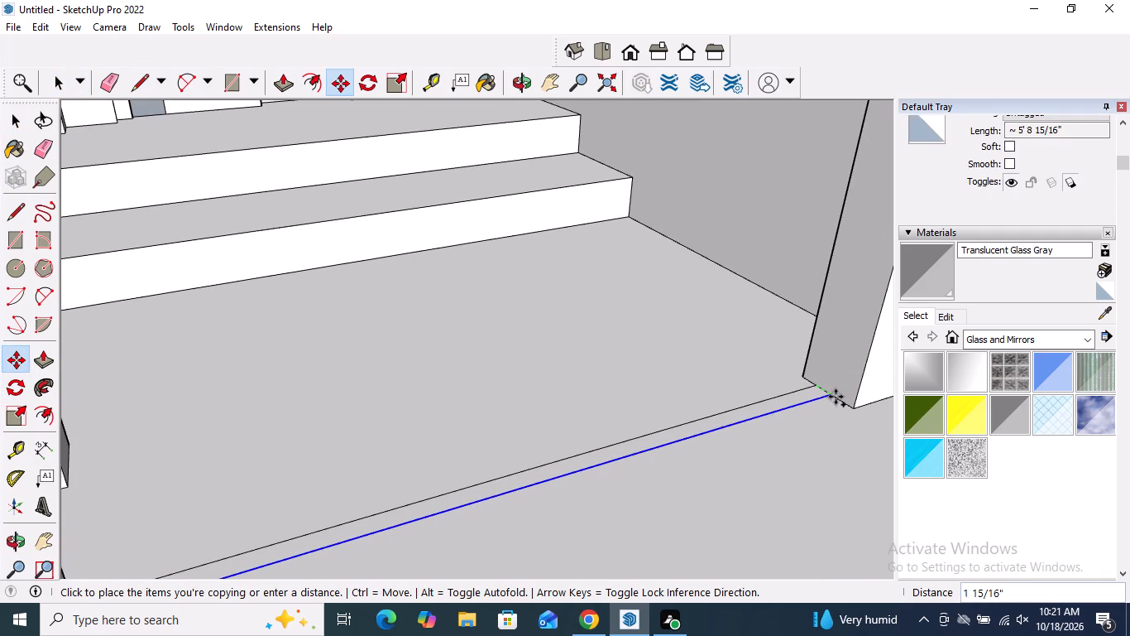
pyautogui.click(836, 397)
pyautogui.press('space')
# Push/Pull the thin ground strip between the posts up about 3' 4 1/8" to form a gate panel.
pyautogui.scroll(-4, 697, 413)
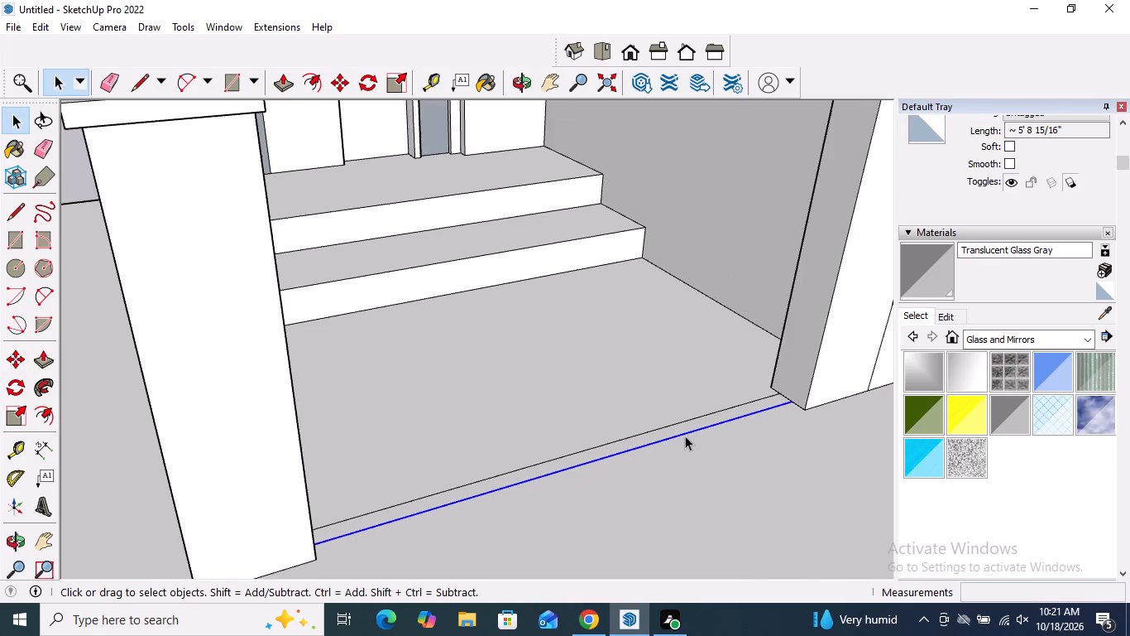
pyautogui.scroll(-10, 688, 434)
pyautogui.moveTo(273, 480); pyautogui.dragTo(293, 481)
pyautogui.moveTo(709, 455); pyautogui.dragTo(639, 457, button='middle')
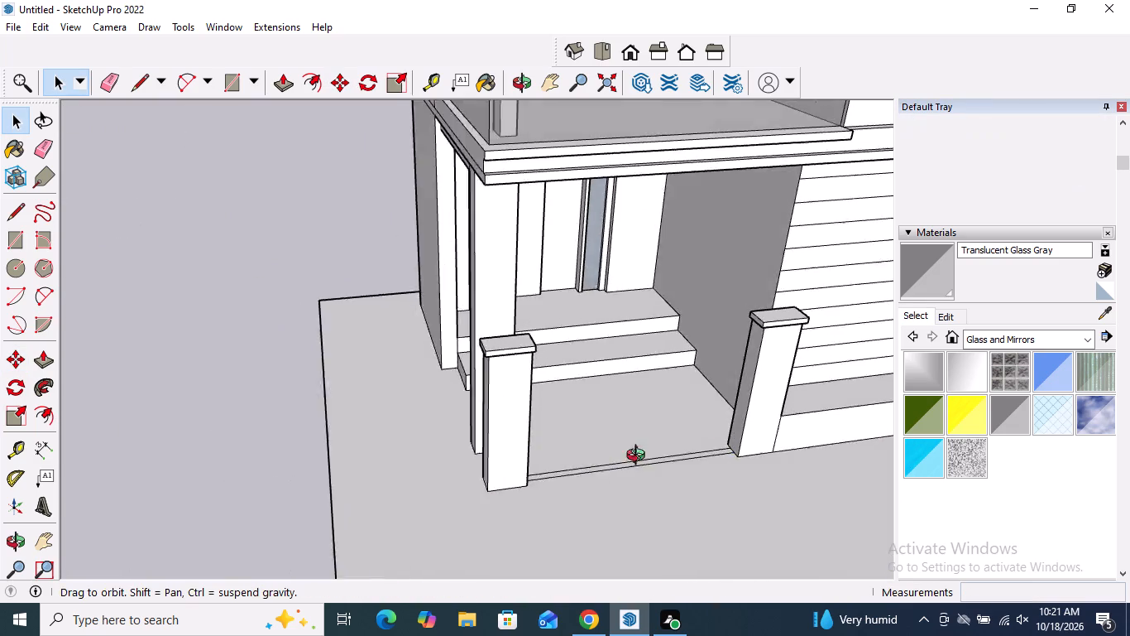
pyautogui.moveTo(639, 457); pyautogui.dragTo(446, 403, button='middle')
pyautogui.scroll(2, 463, 445)
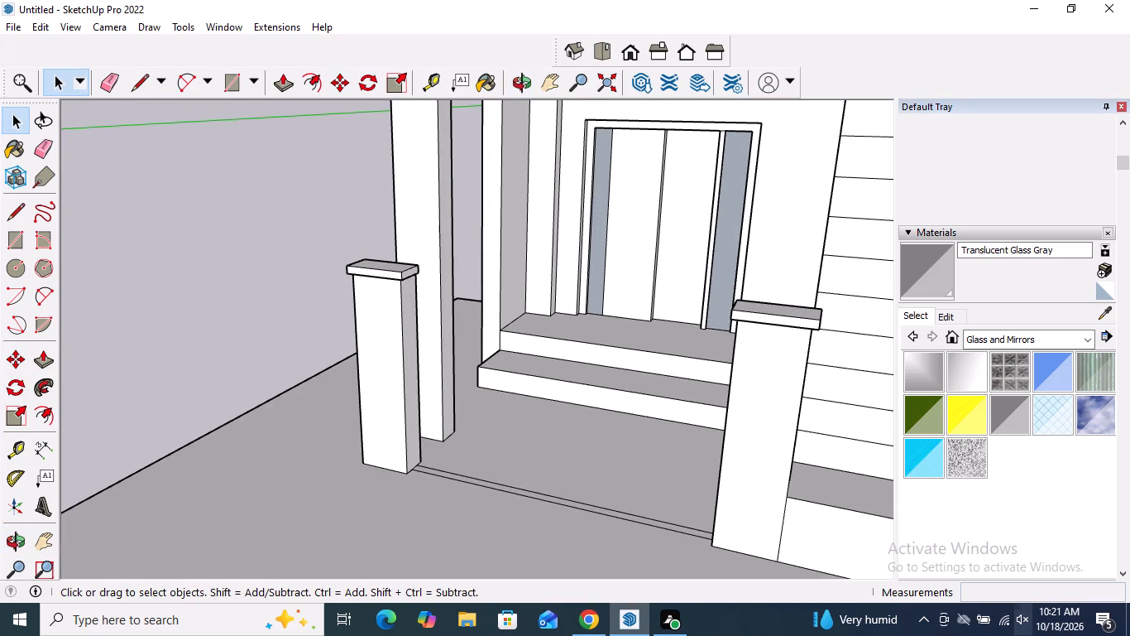
pyautogui.click(36, 364)
pyautogui.scroll(4, 373, 455)
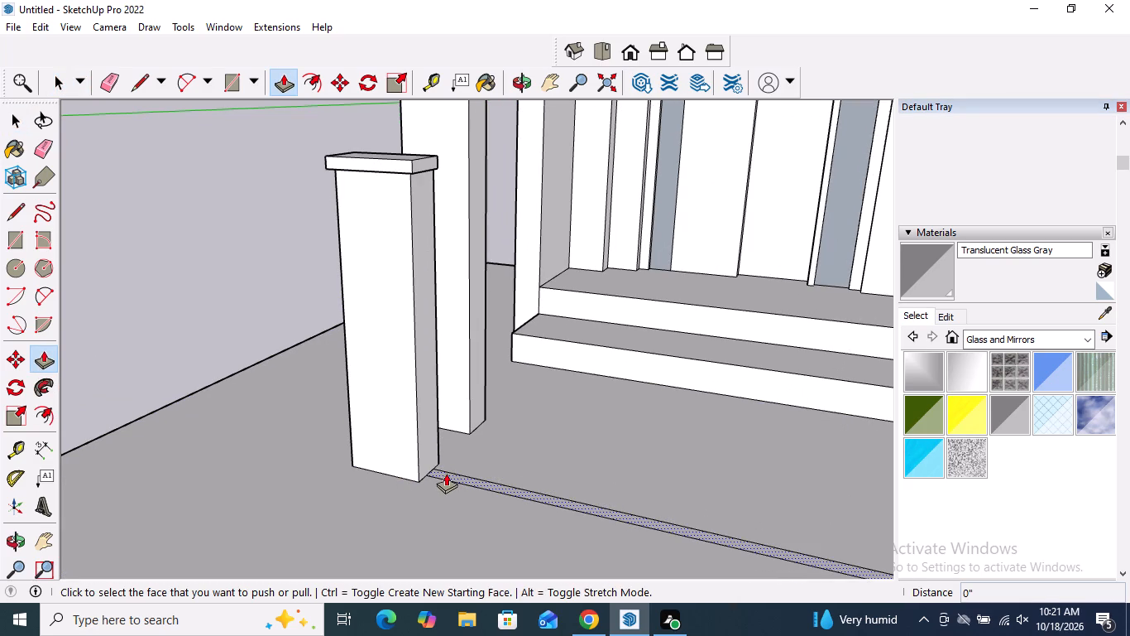
pyautogui.click(446, 473)
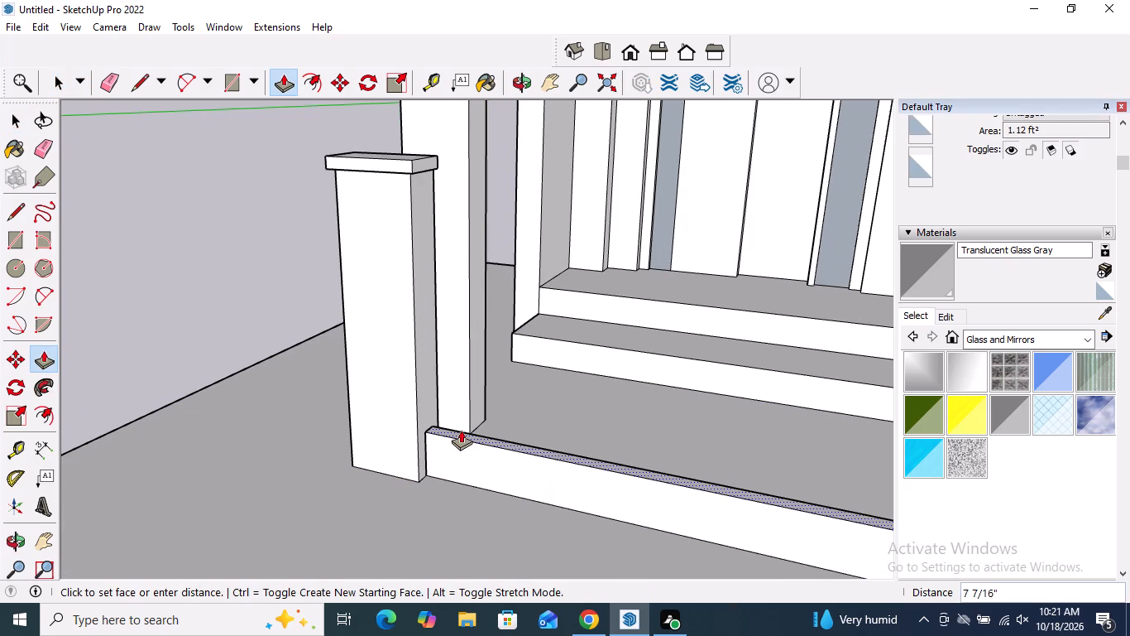
pyautogui.scroll(-3, 461, 430)
pyautogui.moveTo(461, 425); pyautogui.dragTo(471, 320, button='middle')
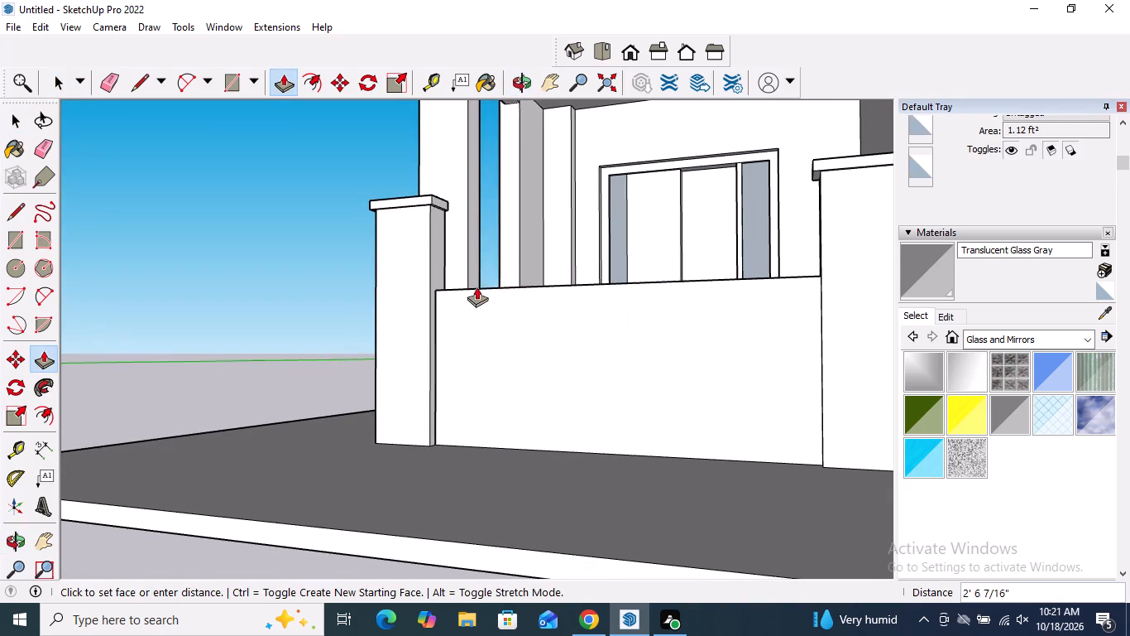
pyautogui.click(467, 241)
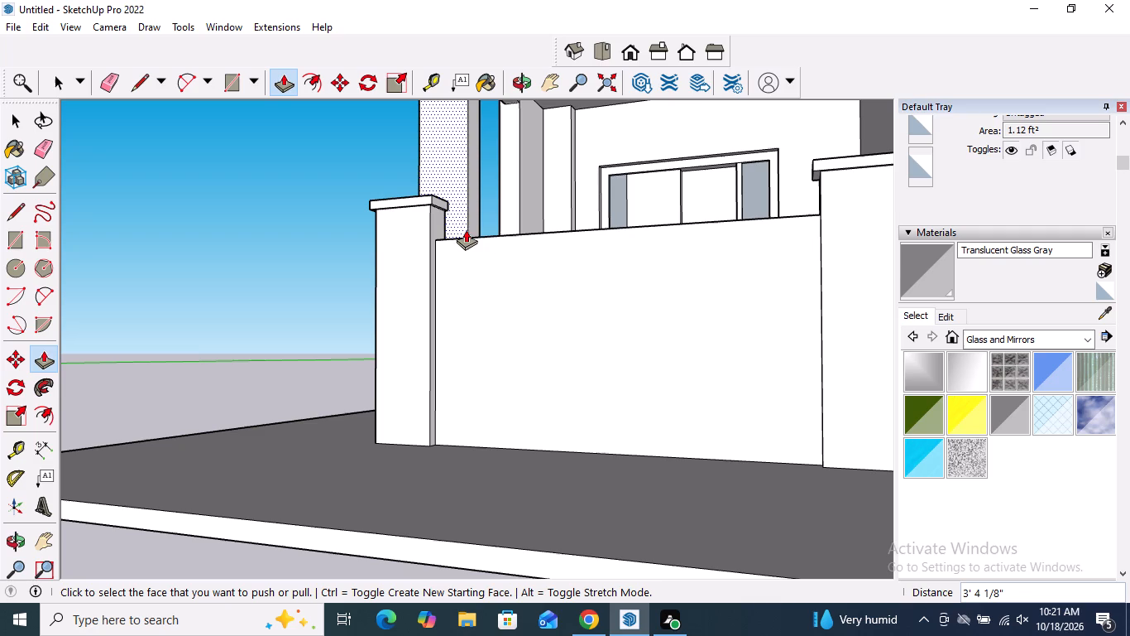
# Raise the top face of the gate panel by a further 1 3/8" or so.
pyautogui.moveTo(563, 285); pyautogui.dragTo(620, 533, button='middle')
pyautogui.scroll(3, 500, 412)
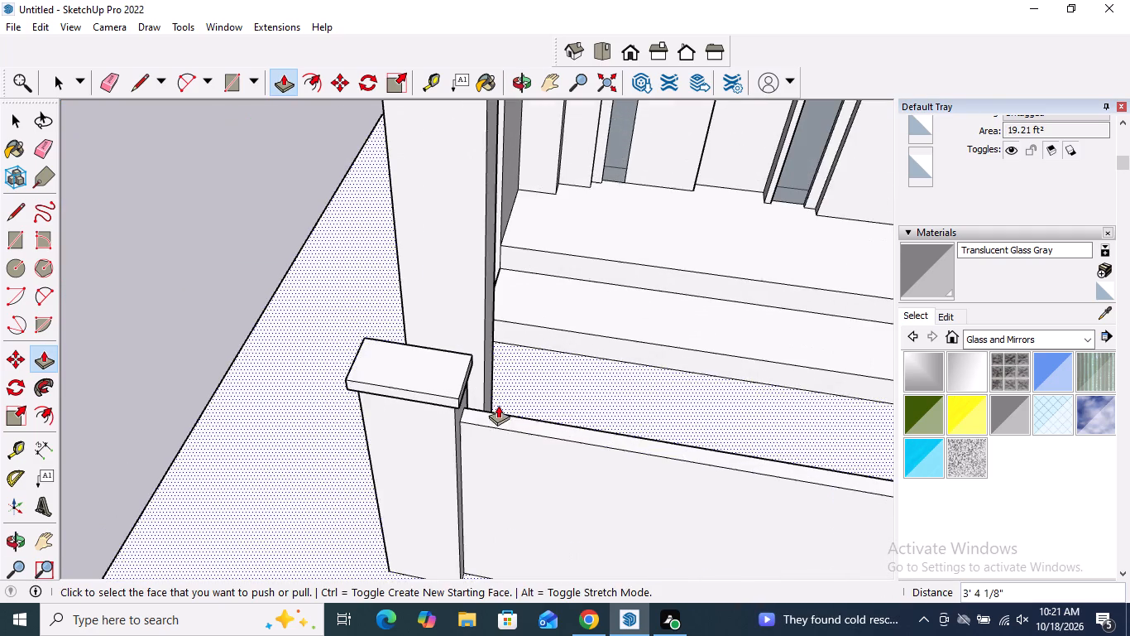
pyautogui.scroll(1, 498, 405)
pyautogui.click(500, 420)
pyautogui.click(497, 412)
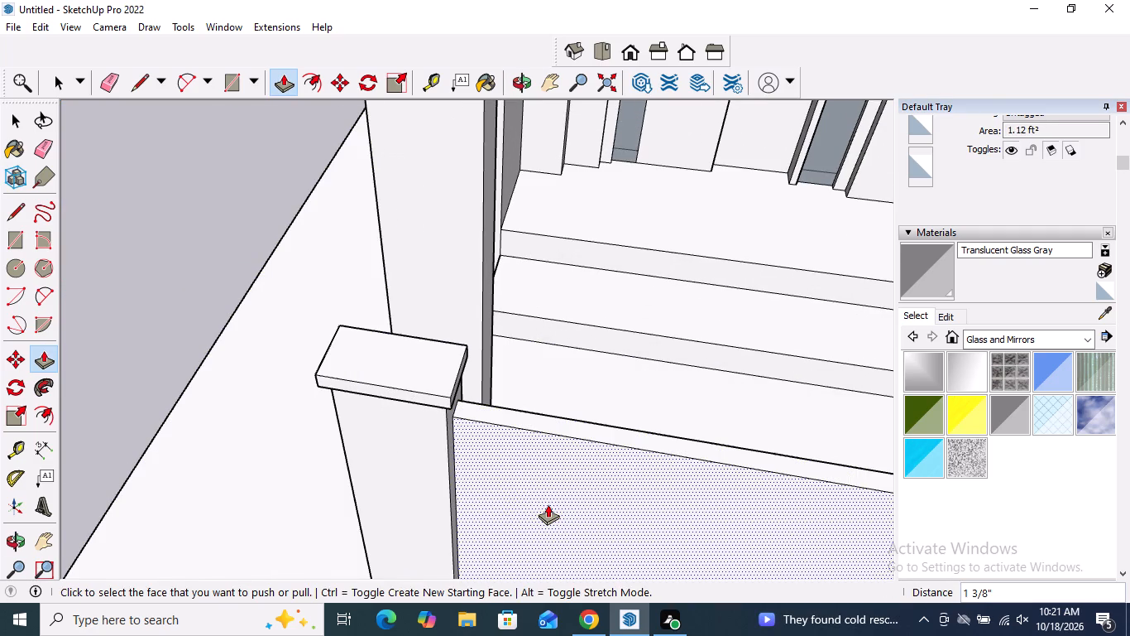
pyautogui.press('space')
# Offset the outline of the gate panel's front face inward about 1 3/4" to form a border frame.
pyautogui.scroll(-5, 548, 394)
pyautogui.moveTo(529, 466); pyautogui.dragTo(584, 273, button='middle')
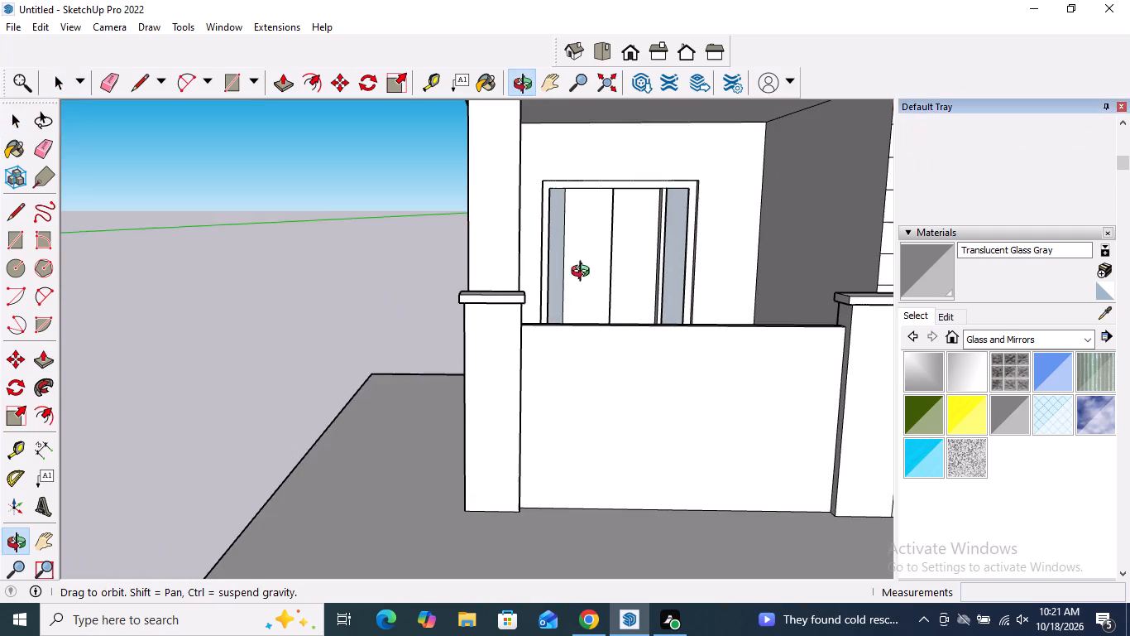
pyautogui.moveTo(584, 273); pyautogui.dragTo(584, 272, button='middle')
pyautogui.moveTo(620, 393); pyautogui.dragTo(565, 335, button='middle')
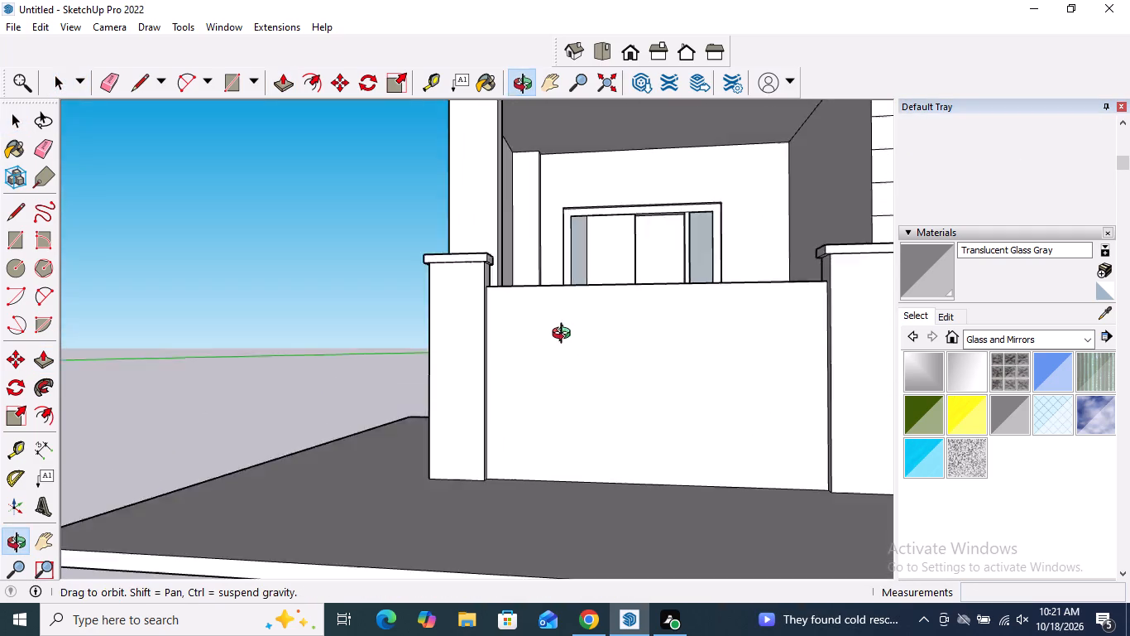
pyautogui.moveTo(565, 335); pyautogui.dragTo(564, 335, button='middle')
pyautogui.click(45, 412)
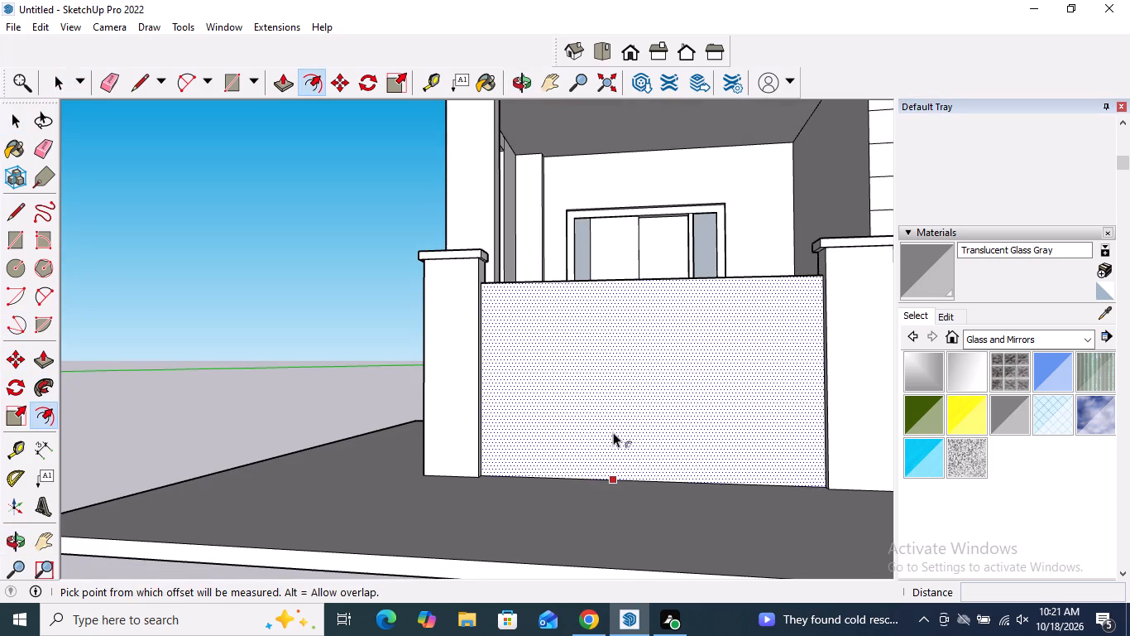
pyautogui.click(613, 432)
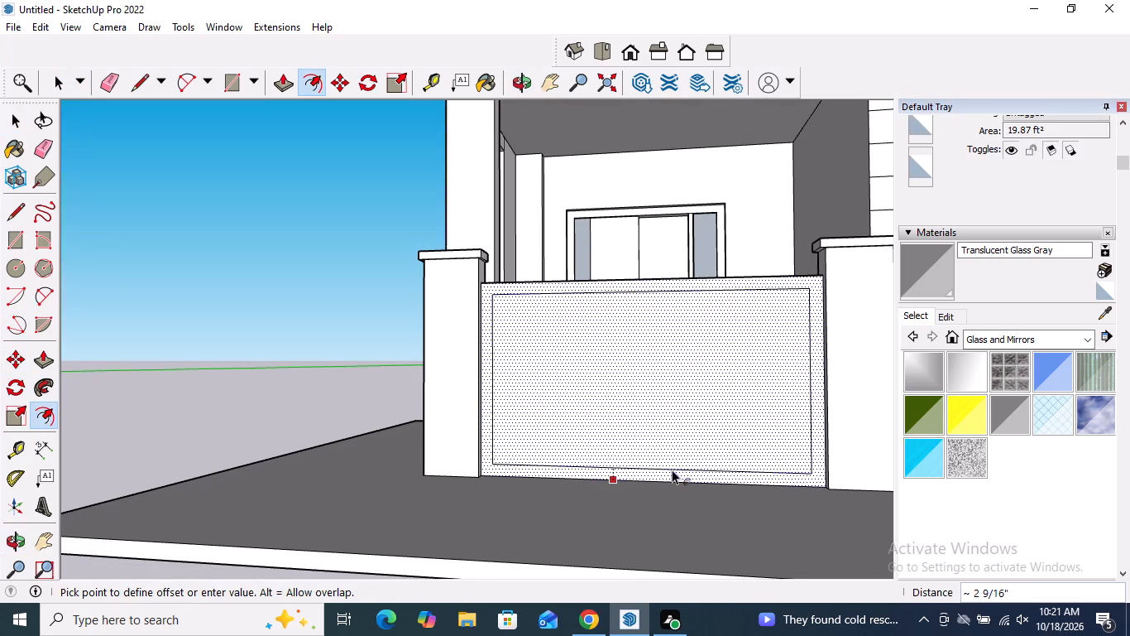
pyautogui.click(678, 474)
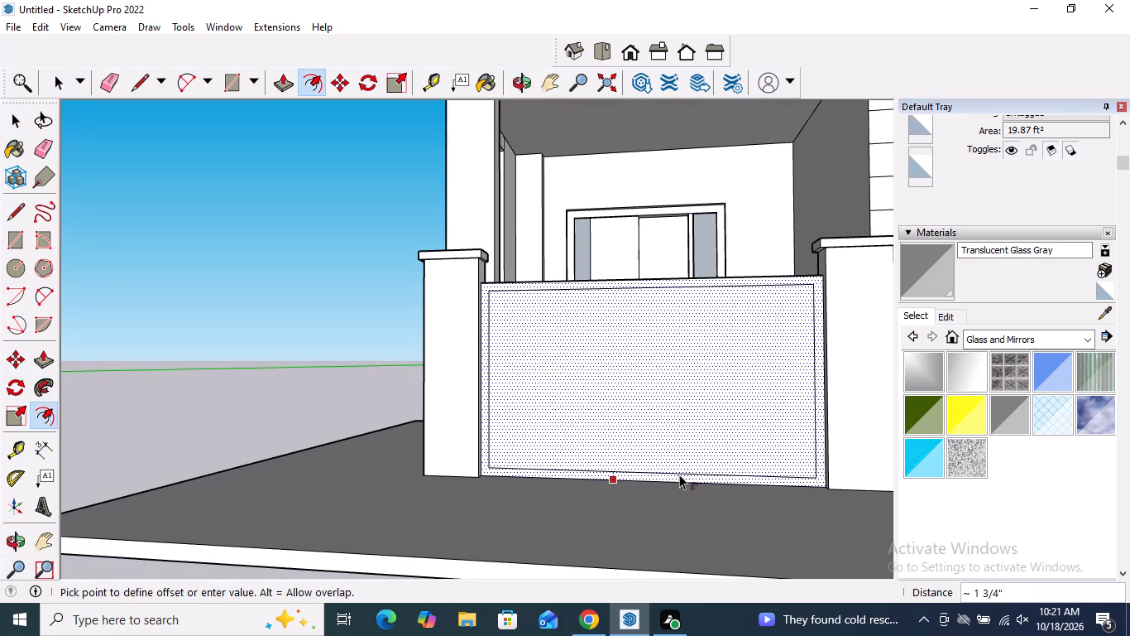
pyautogui.press('space')
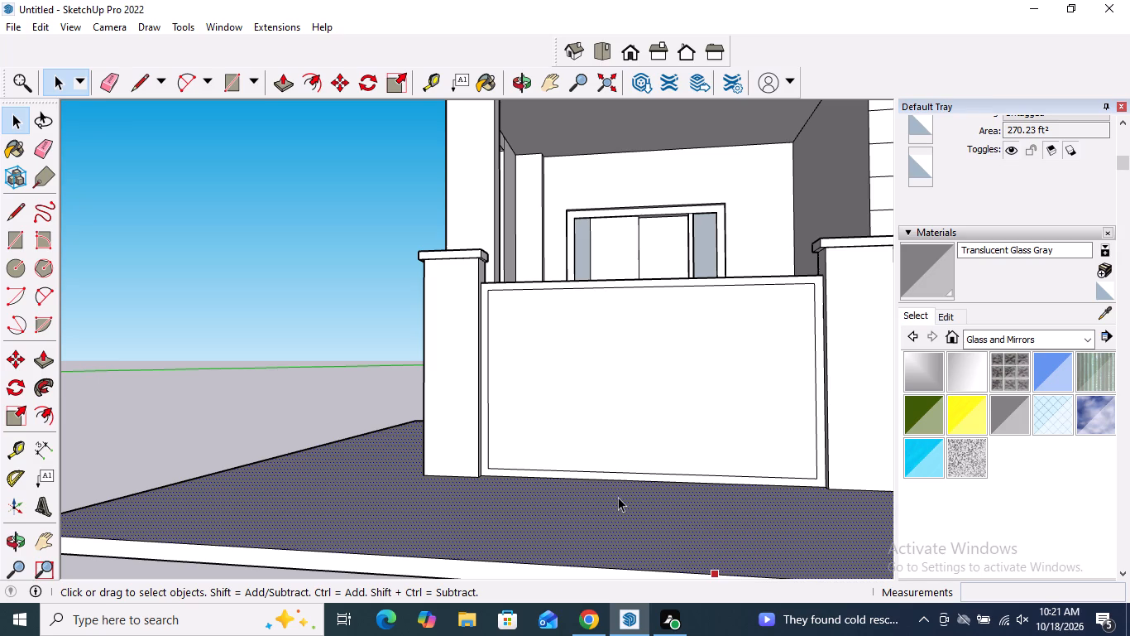
# Draw a vertical line from the bottom to the top of the inner gate panel, about a third from the column-side post.
pyautogui.moveTo(628, 493); pyautogui.dragTo(677, 491, button='middle')
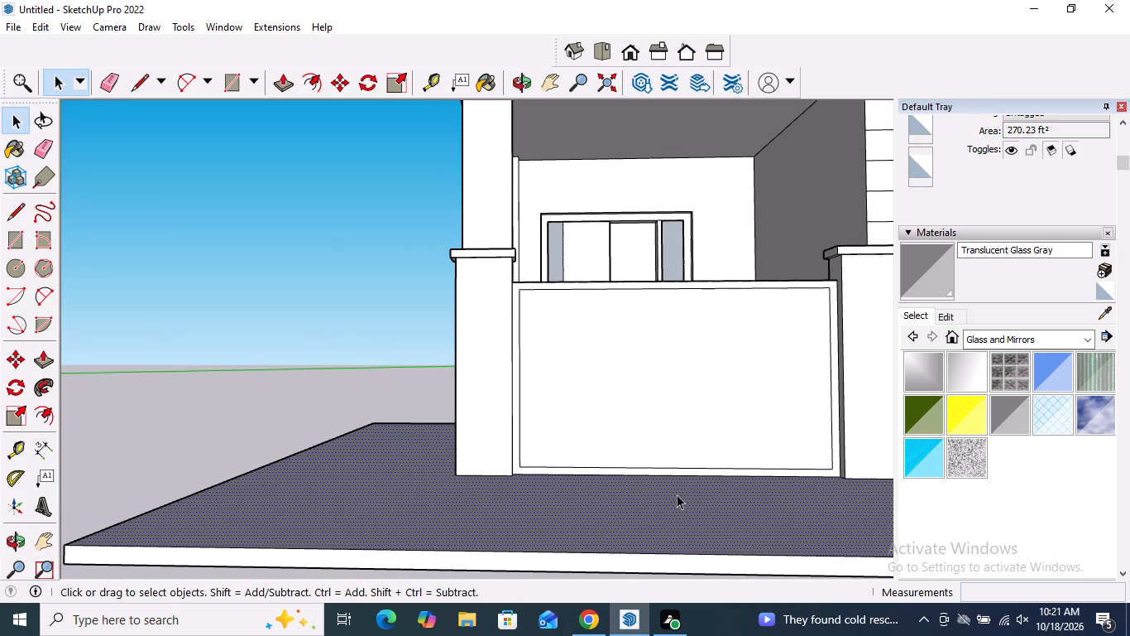
pyautogui.click(7, 214)
pyautogui.click(630, 465)
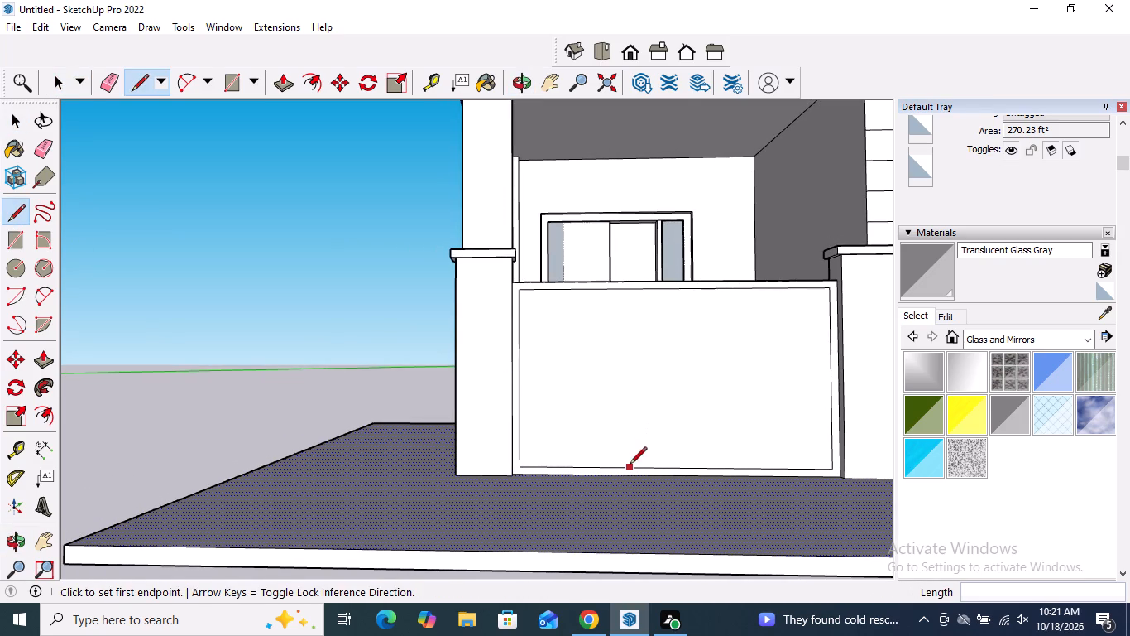
pyautogui.click(626, 291)
pyautogui.press('space')
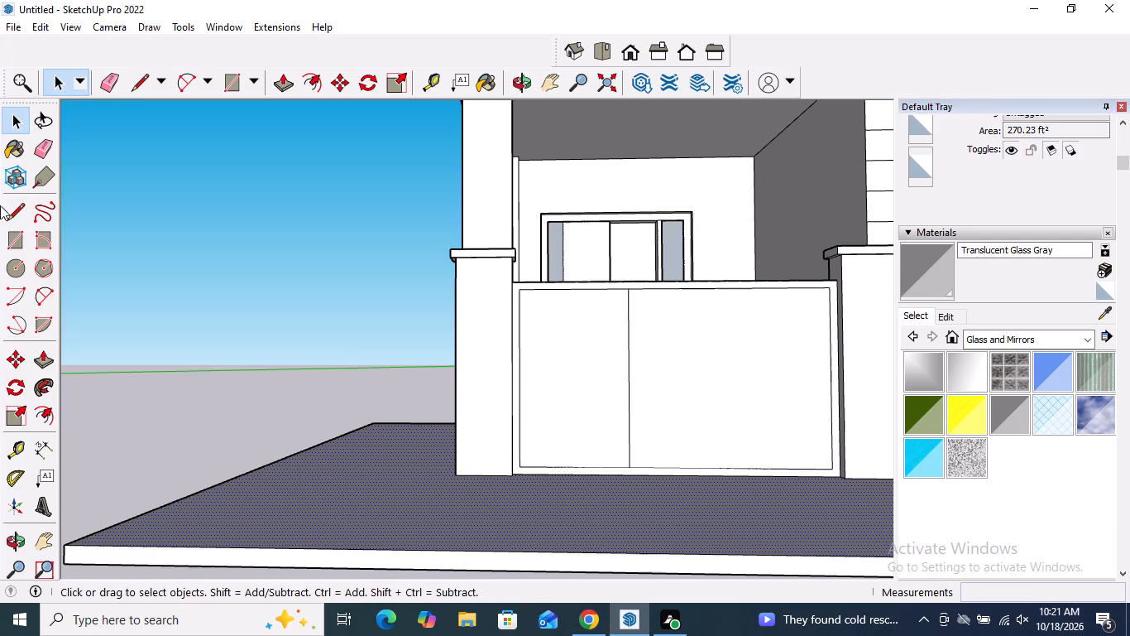
# Draw a second vertical line from the bottom to the top of the inner gate panel, about two-thirds across from the column-side post.
pyautogui.click(16, 219)
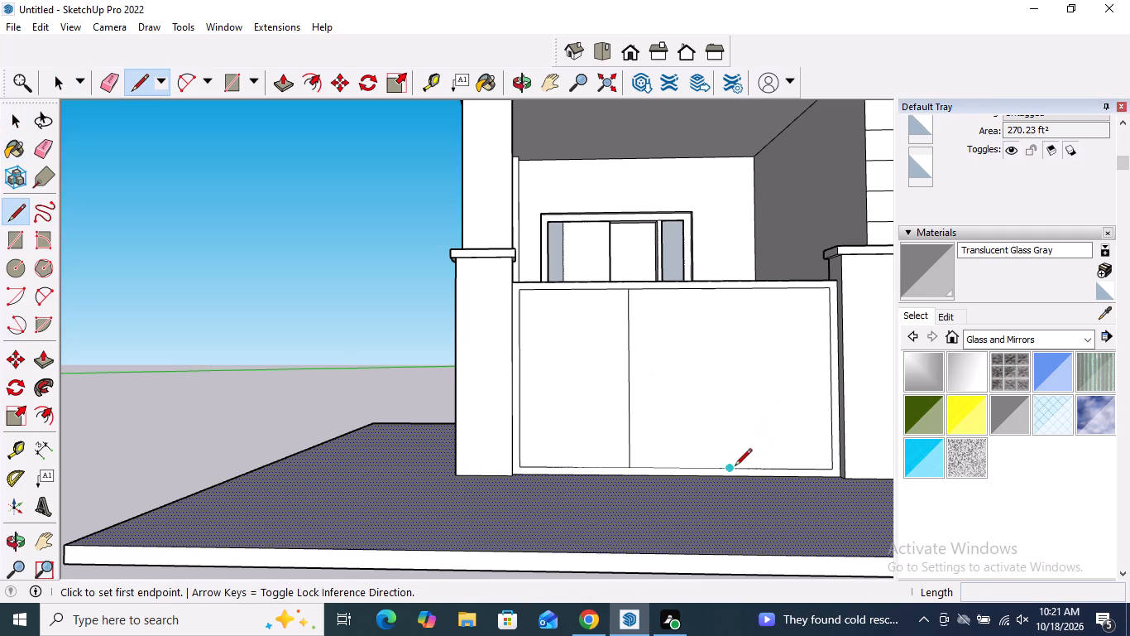
pyautogui.click(735, 467)
pyautogui.click(734, 292)
pyautogui.press('space')
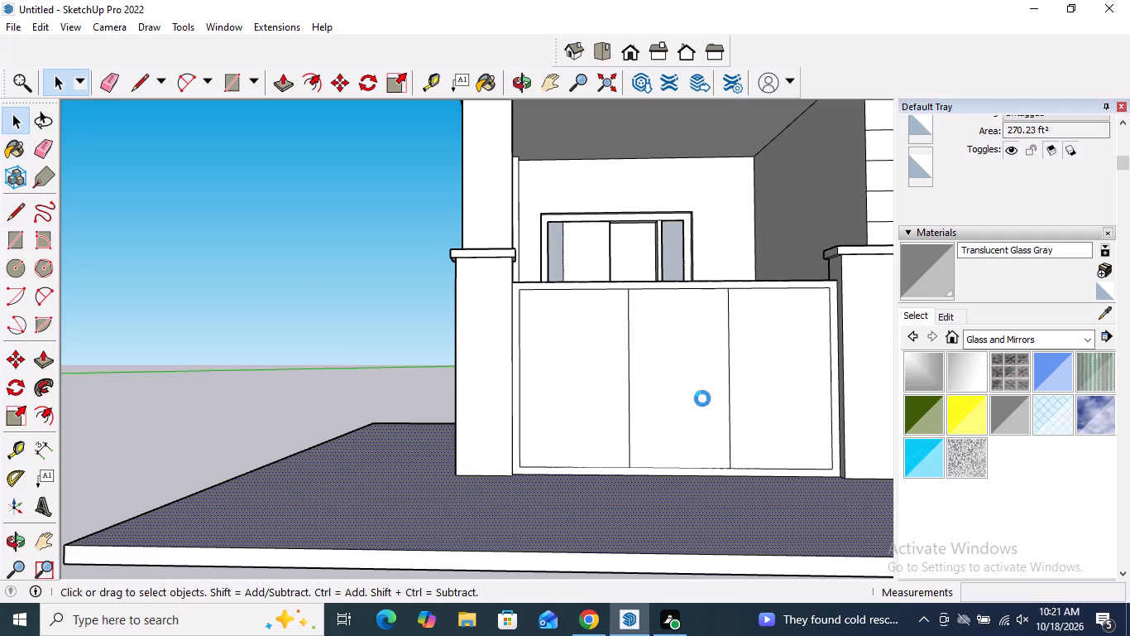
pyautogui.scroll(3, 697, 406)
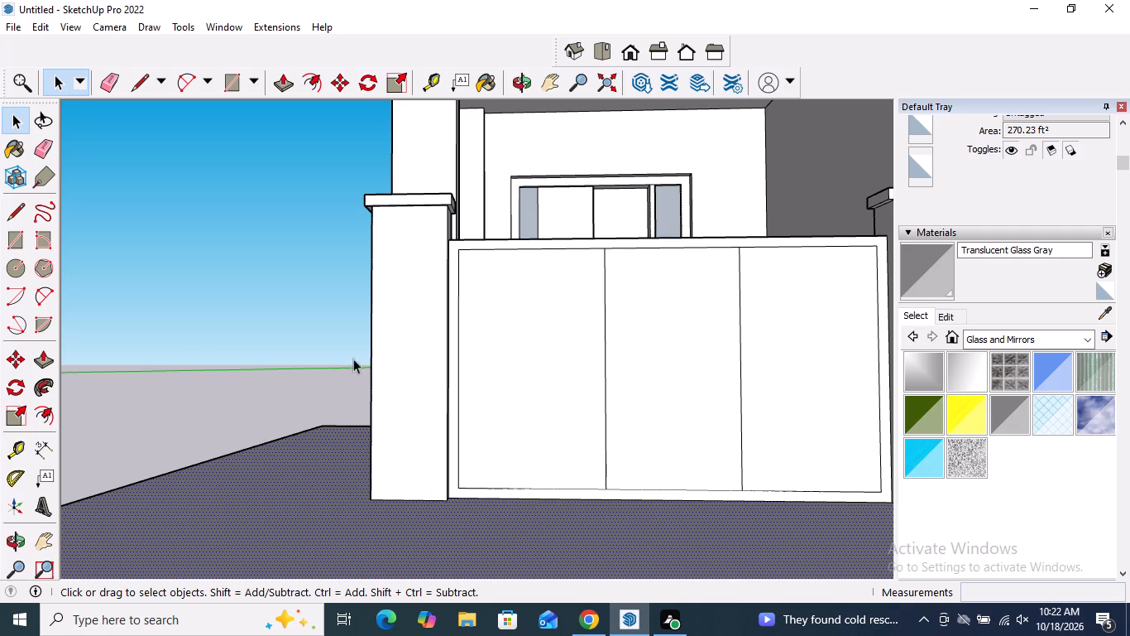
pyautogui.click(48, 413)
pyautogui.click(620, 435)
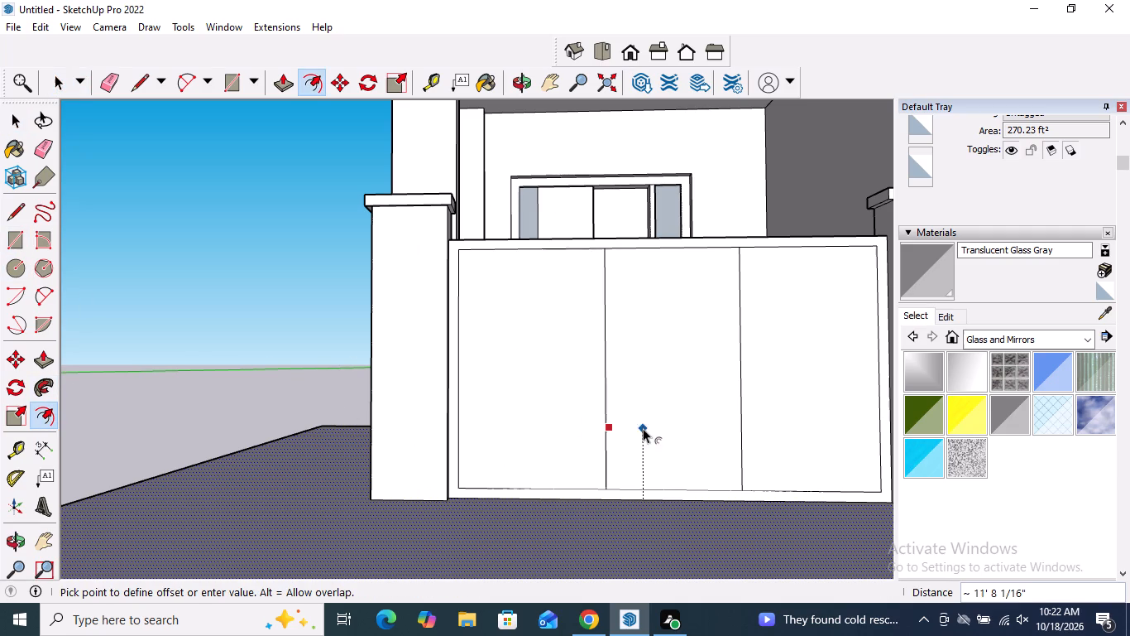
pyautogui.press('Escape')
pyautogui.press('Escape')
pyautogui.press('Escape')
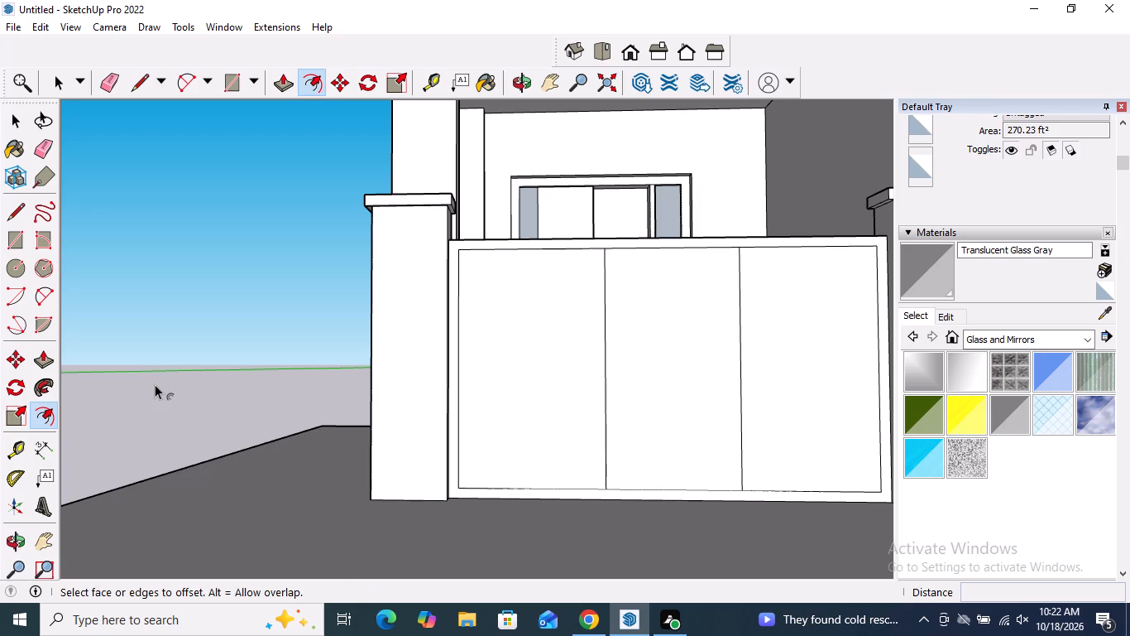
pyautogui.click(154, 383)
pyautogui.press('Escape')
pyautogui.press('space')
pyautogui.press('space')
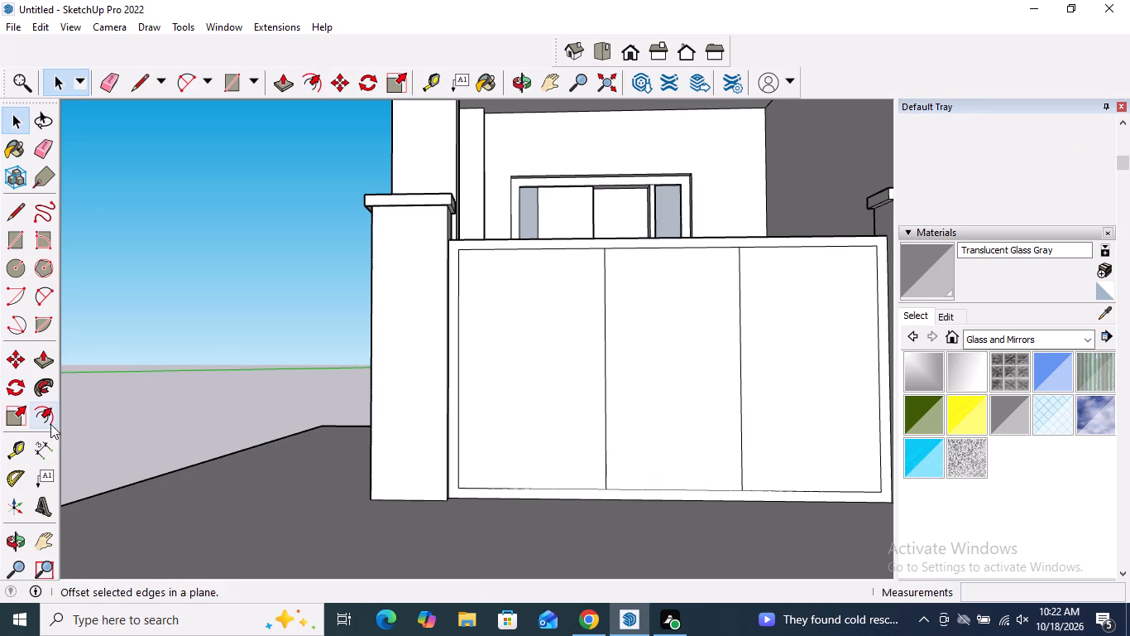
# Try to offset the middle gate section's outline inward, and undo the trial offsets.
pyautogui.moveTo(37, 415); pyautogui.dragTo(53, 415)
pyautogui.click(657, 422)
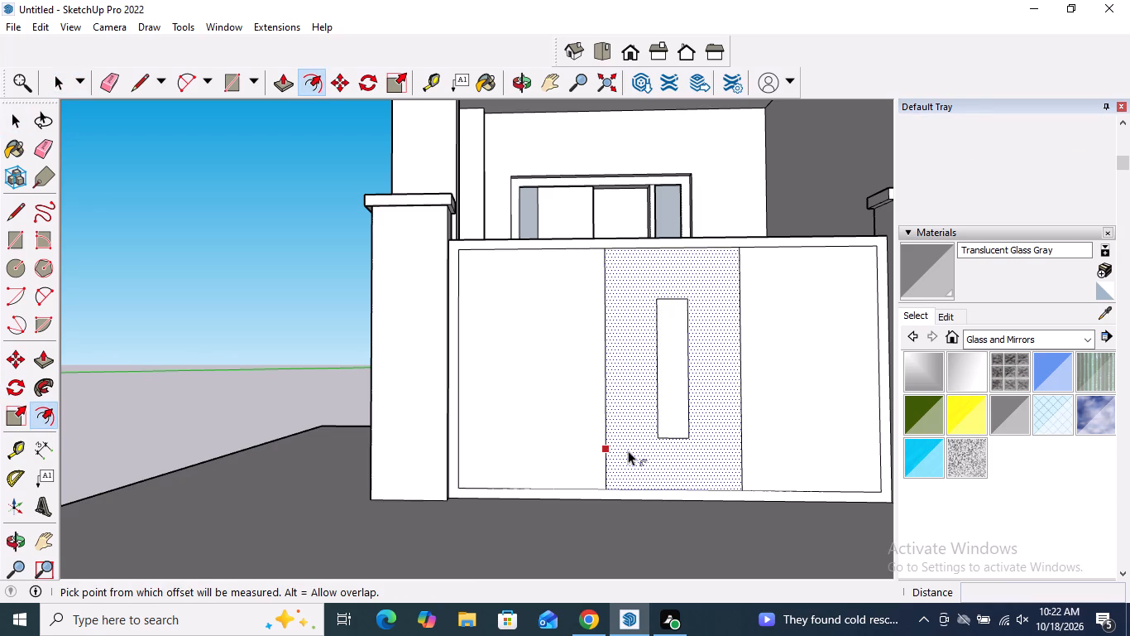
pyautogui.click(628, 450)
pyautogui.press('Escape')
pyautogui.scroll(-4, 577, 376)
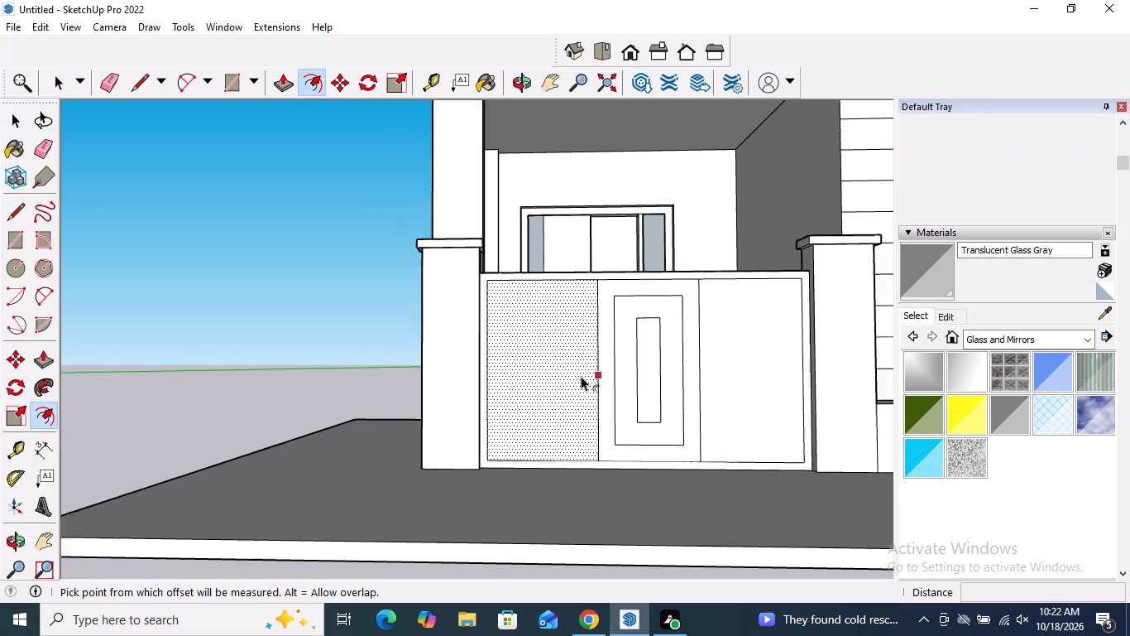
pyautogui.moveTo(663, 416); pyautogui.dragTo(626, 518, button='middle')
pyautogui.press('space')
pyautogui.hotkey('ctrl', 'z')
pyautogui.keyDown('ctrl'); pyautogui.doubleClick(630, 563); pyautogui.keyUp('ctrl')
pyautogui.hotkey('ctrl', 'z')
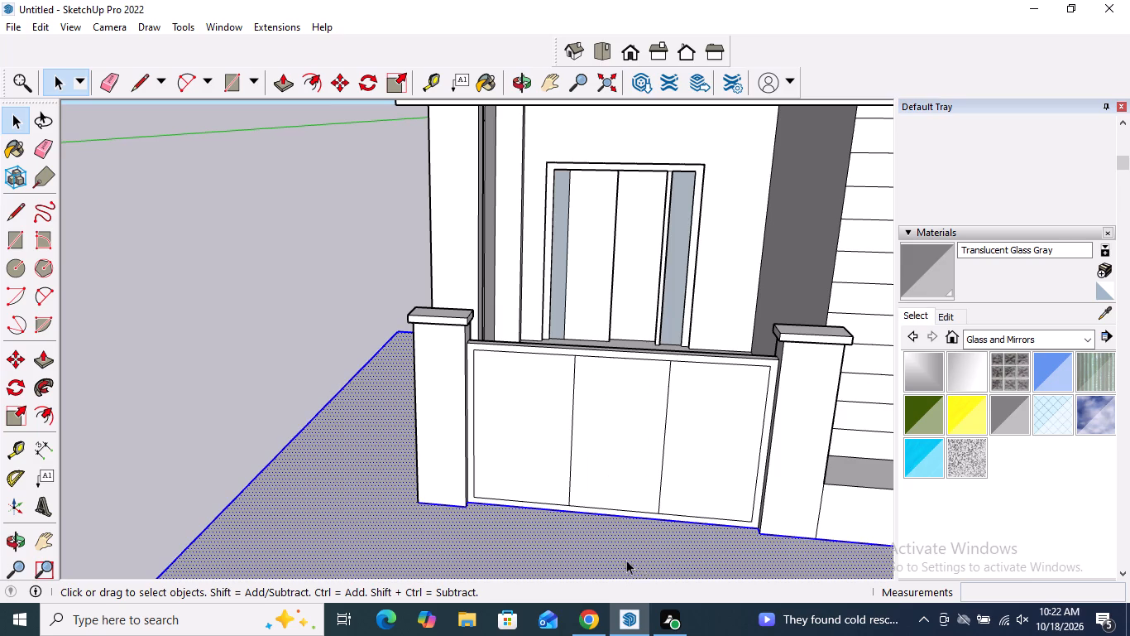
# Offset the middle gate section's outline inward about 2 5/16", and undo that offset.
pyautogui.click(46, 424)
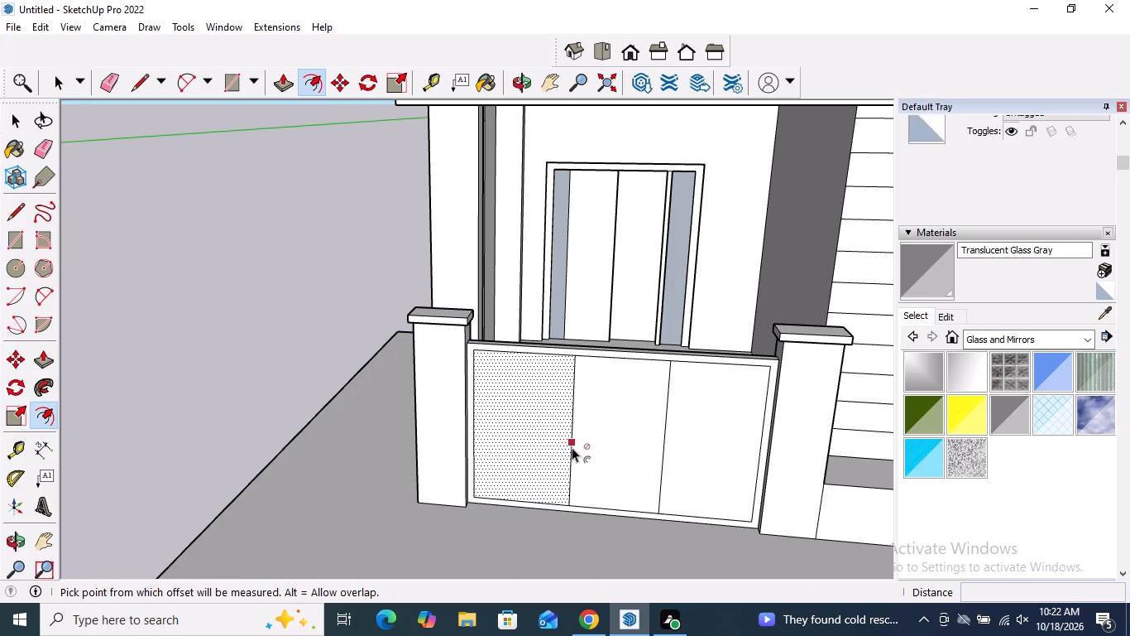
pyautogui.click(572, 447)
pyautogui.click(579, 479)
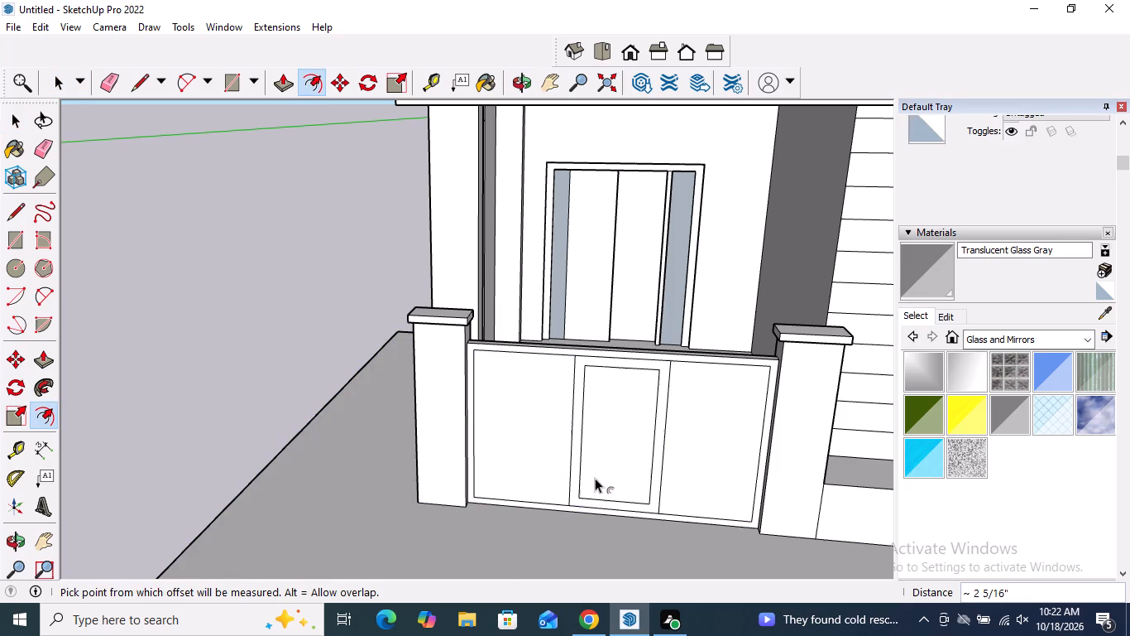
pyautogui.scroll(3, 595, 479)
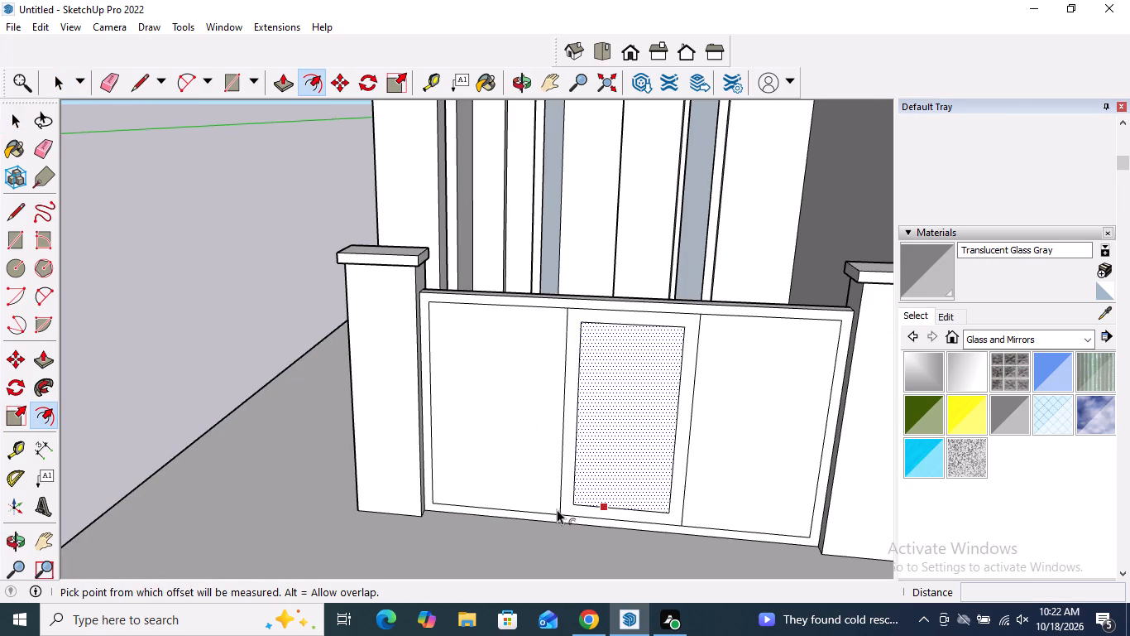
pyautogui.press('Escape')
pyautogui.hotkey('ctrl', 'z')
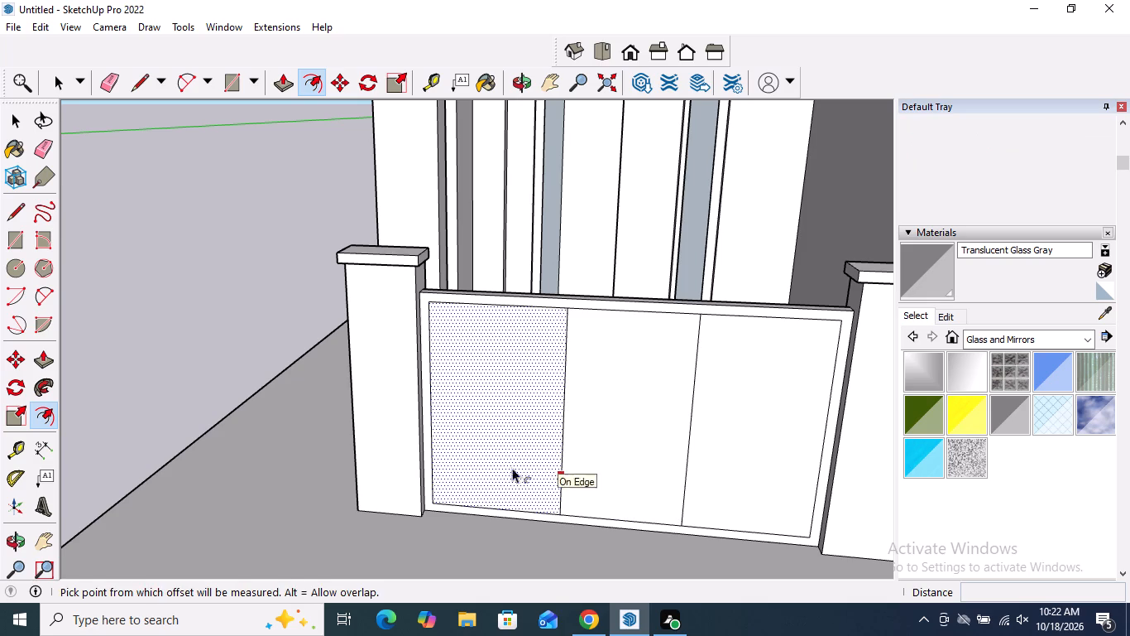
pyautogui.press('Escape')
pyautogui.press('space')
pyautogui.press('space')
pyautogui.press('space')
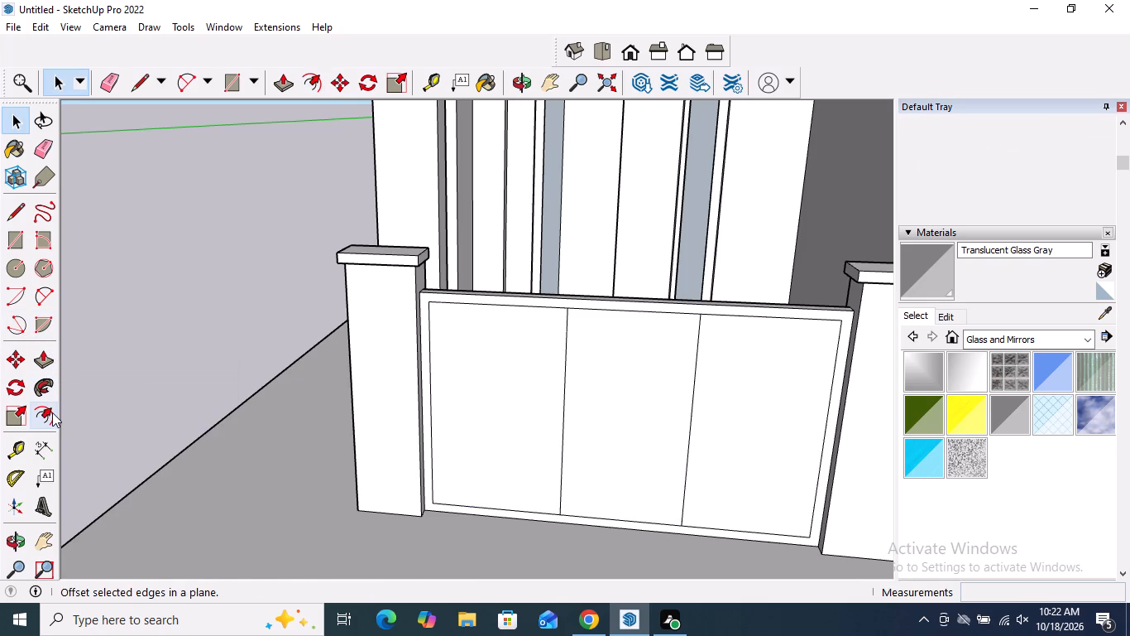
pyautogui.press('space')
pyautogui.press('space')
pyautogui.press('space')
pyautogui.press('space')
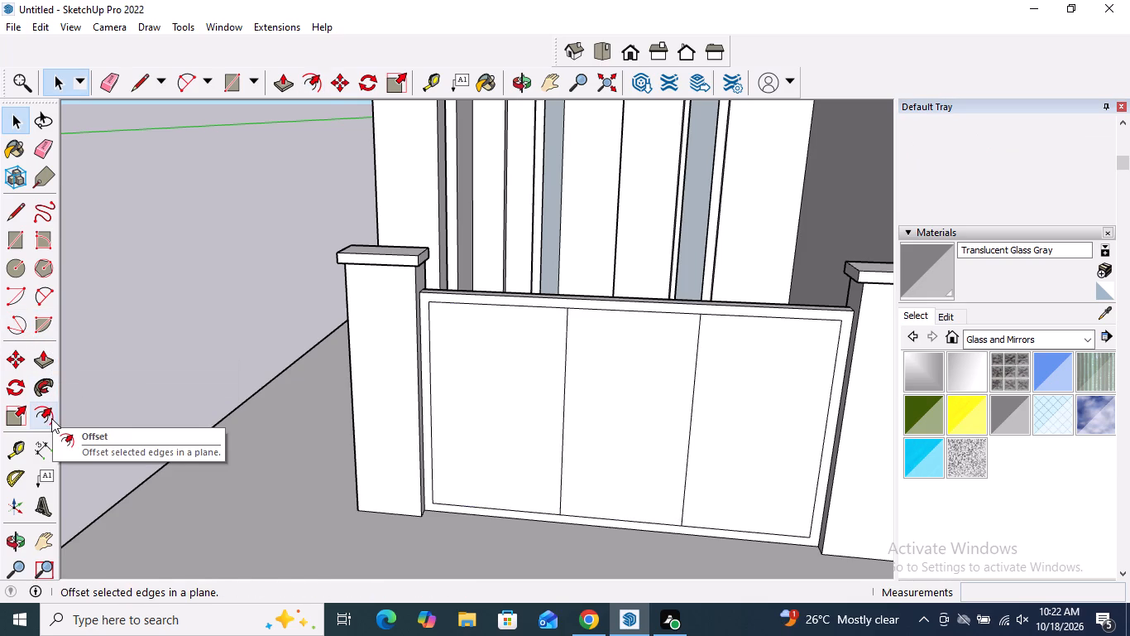
# Offset the middle gate section's outline inward about 1 5/16".
pyautogui.click(50, 418)
pyautogui.click(578, 439)
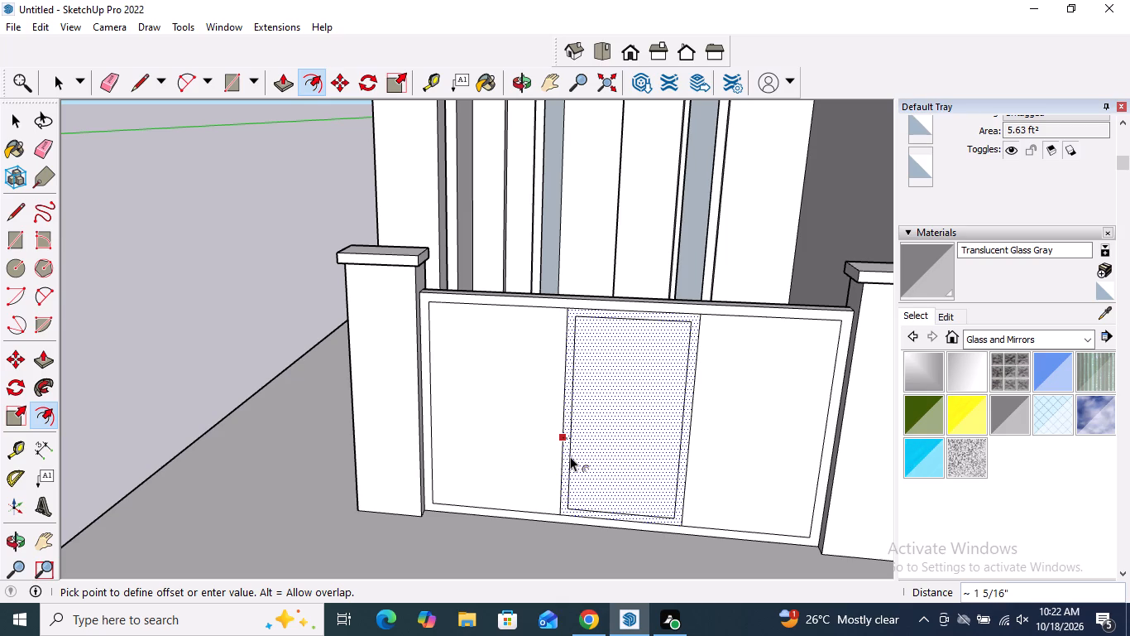
pyautogui.click(570, 455)
pyautogui.press('space')
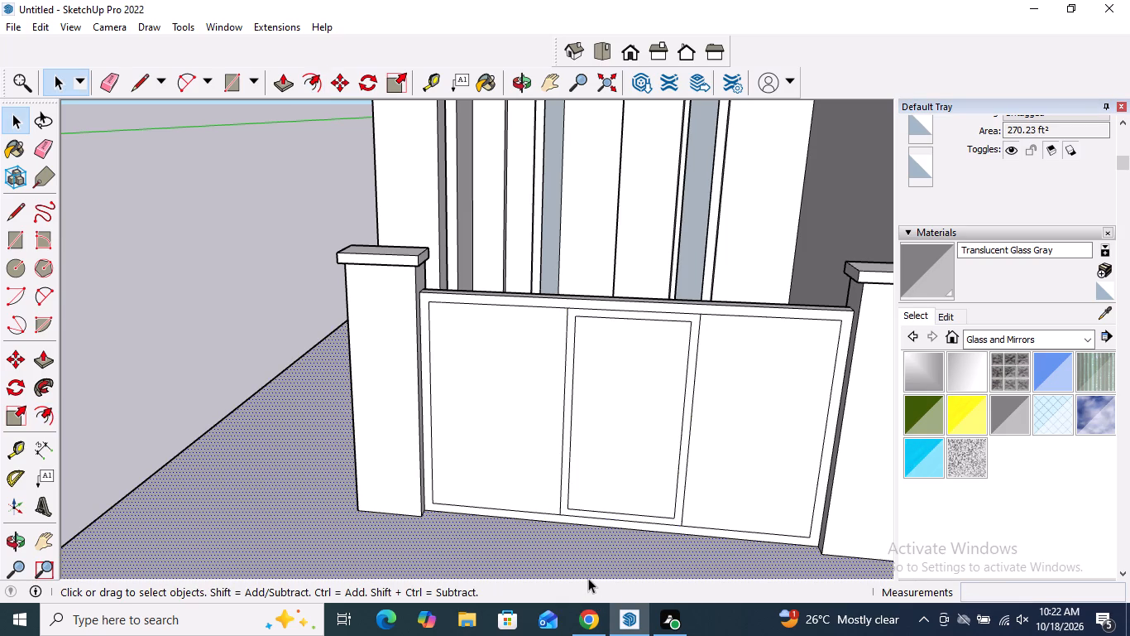
# Erase the bottom and top edges of the offset rectangle in the middle gate section, keeping its two vertical edges.
pyautogui.scroll(5, 632, 524)
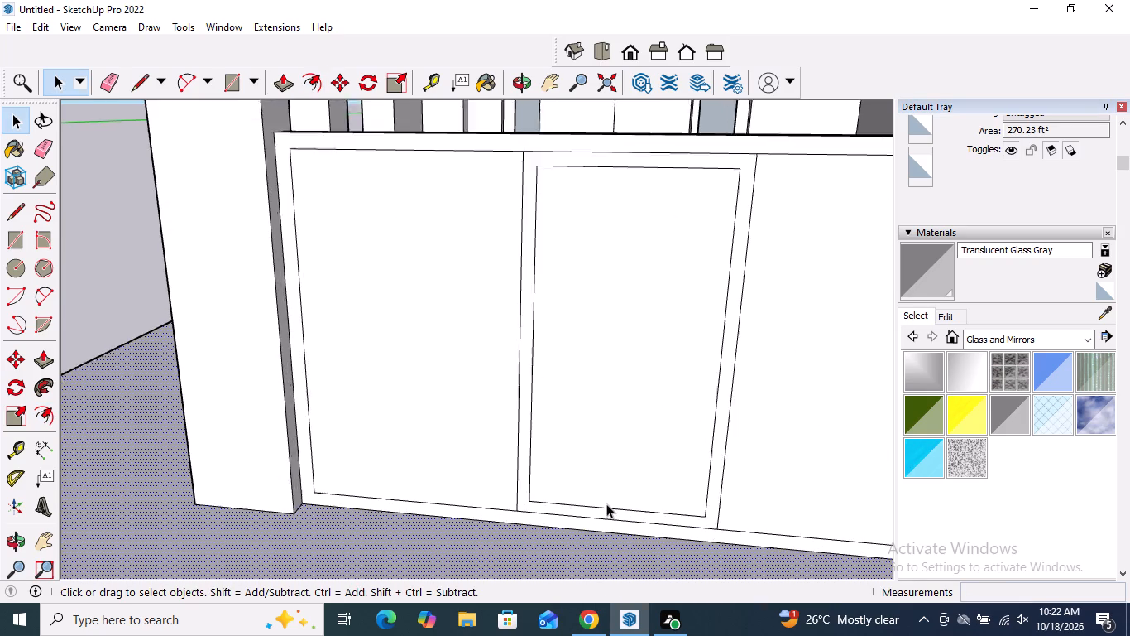
pyautogui.scroll(2, 606, 503)
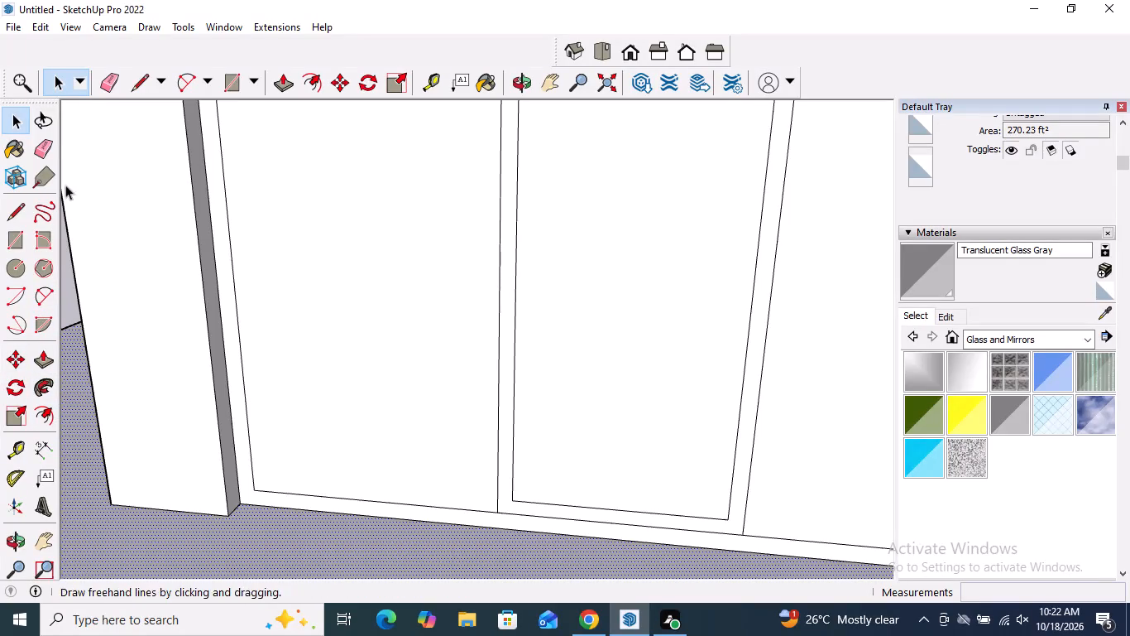
pyautogui.click(55, 141)
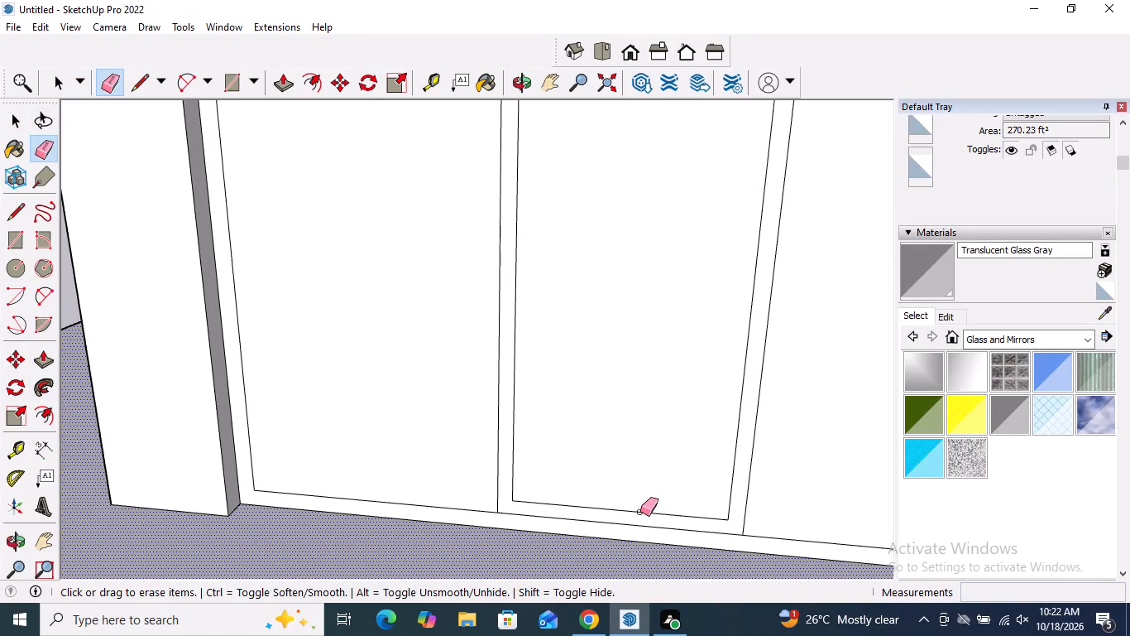
pyautogui.click(640, 513)
pyautogui.scroll(-5, 620, 535)
pyautogui.scroll(3, 613, 233)
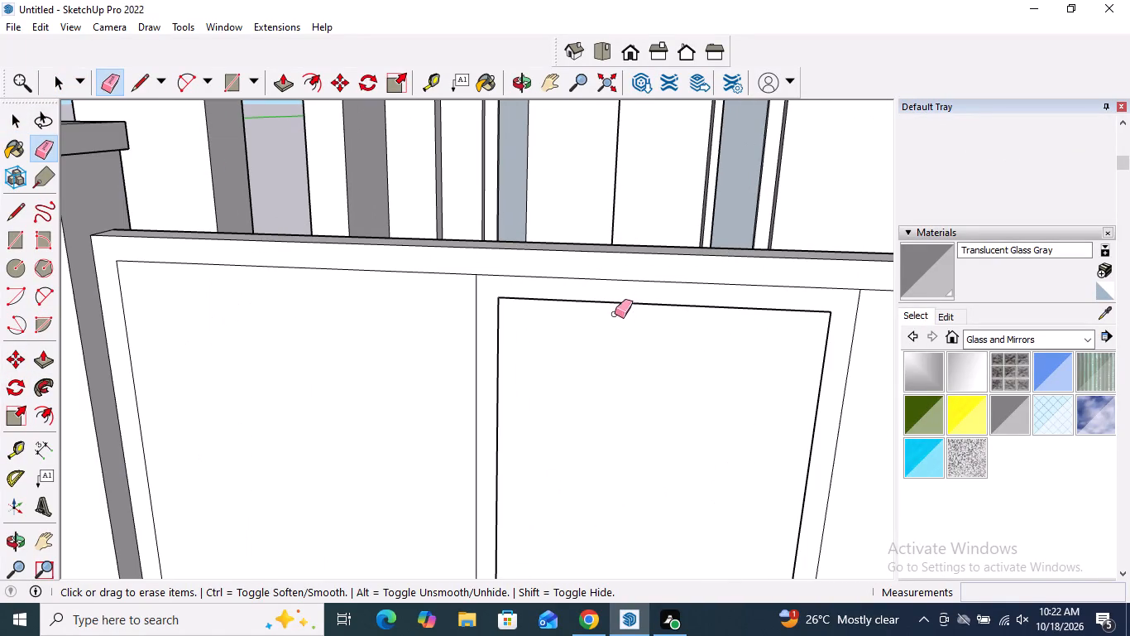
pyautogui.click(613, 303)
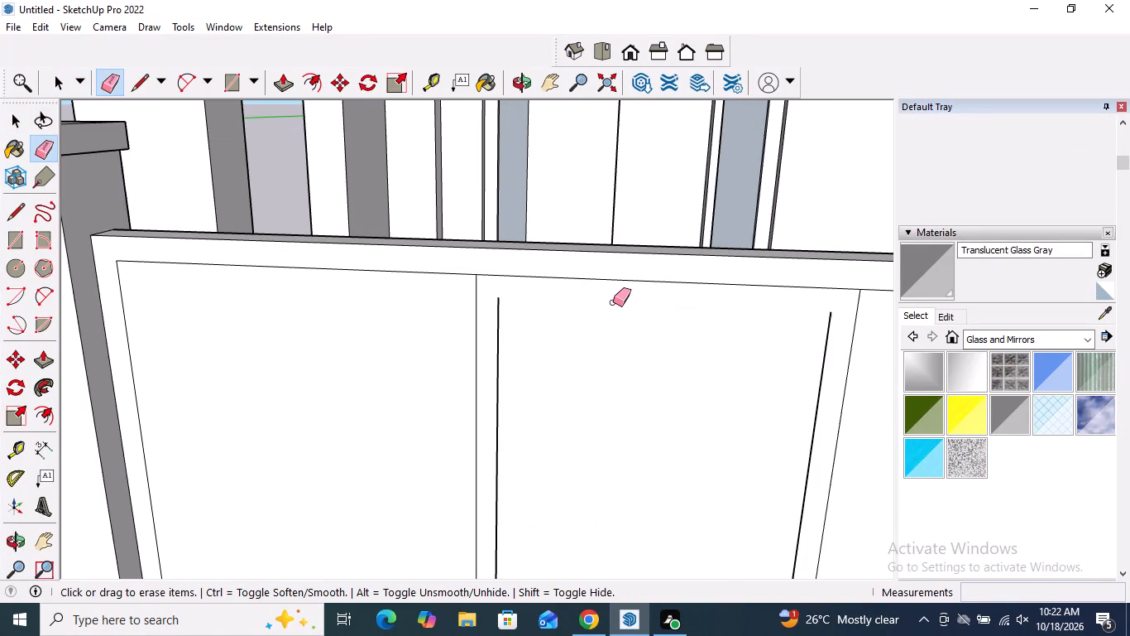
# Extend both remaining vertical offset edges up to the top border line of the gate with short lines of about 1 5/16".
pyautogui.click(26, 212)
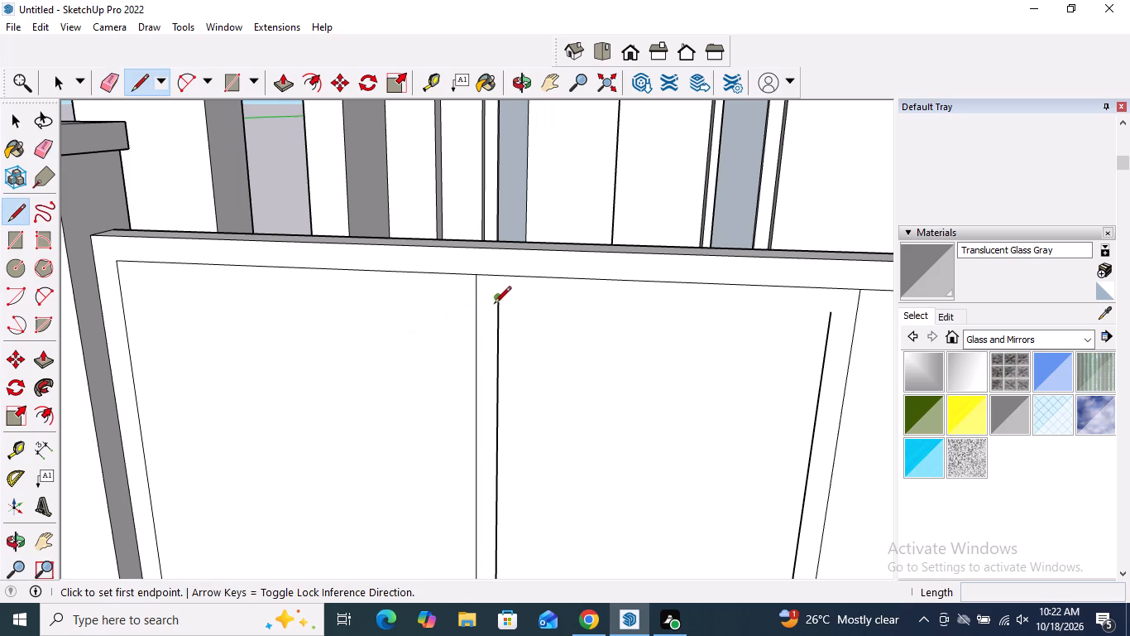
pyautogui.click(495, 303)
pyautogui.click(497, 277)
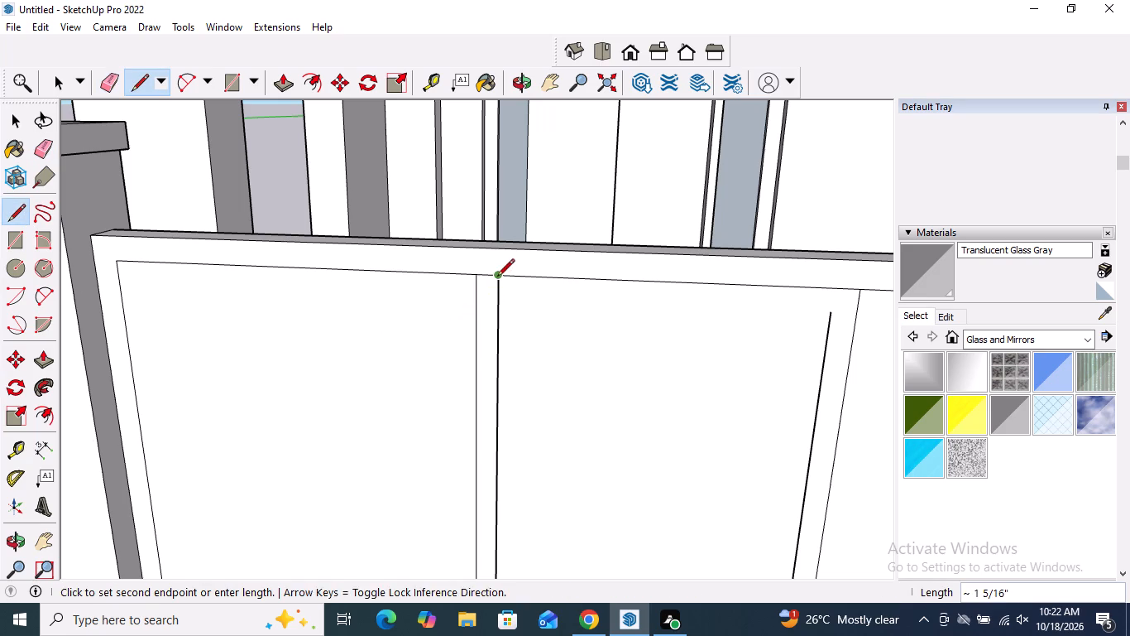
pyautogui.press('space')
pyautogui.click(26, 220)
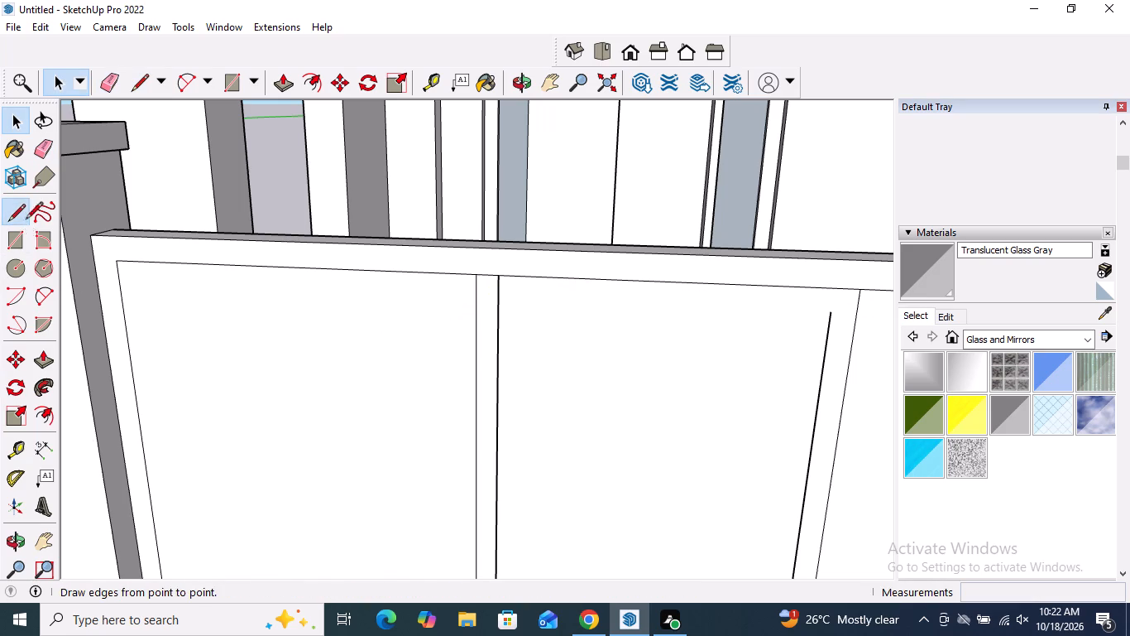
pyautogui.click(830, 316)
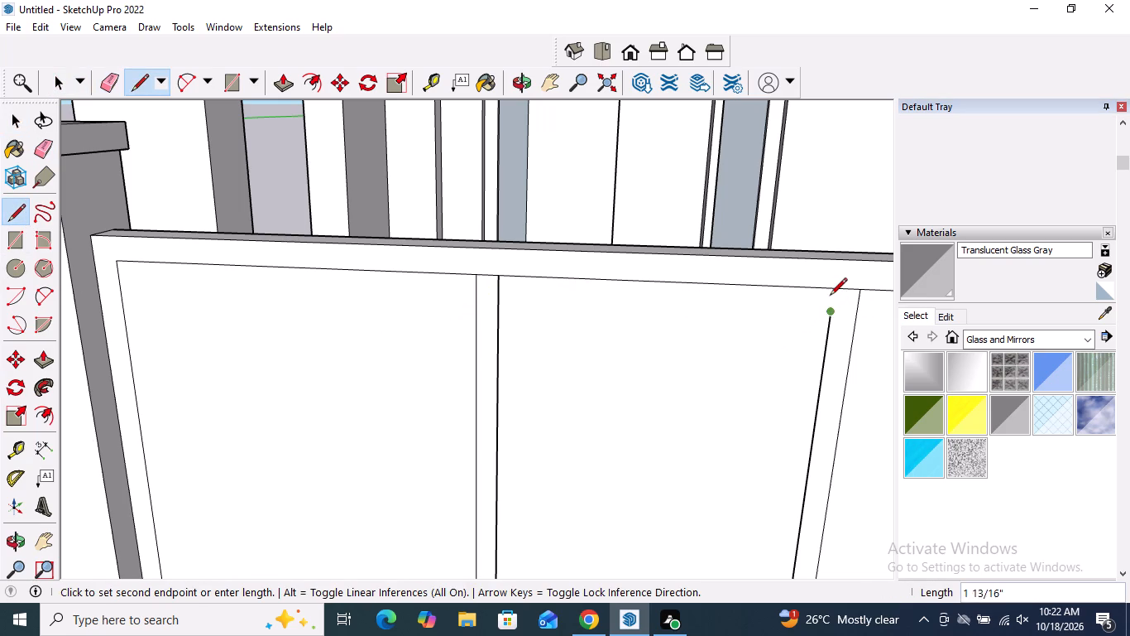
pyautogui.click(831, 293)
pyautogui.press('space')
# Extend both vertical offset edges down to the bottom border line of the gate with short lines of about 1 5/16".
pyautogui.scroll(-4, 450, 179)
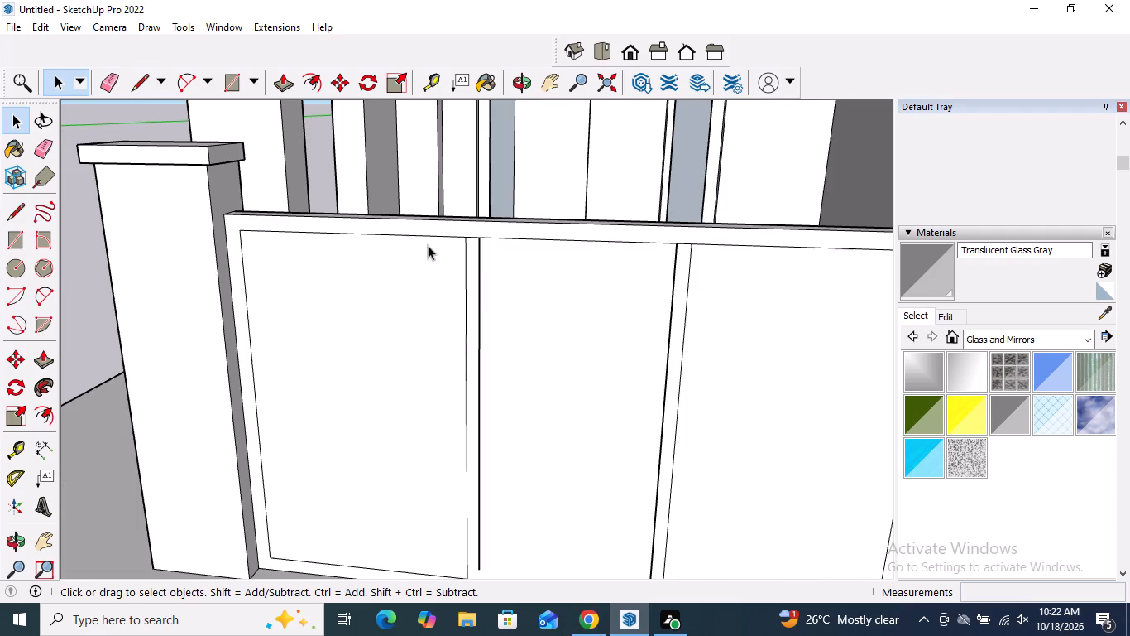
pyautogui.click(11, 221)
pyautogui.scroll(4, 564, 503)
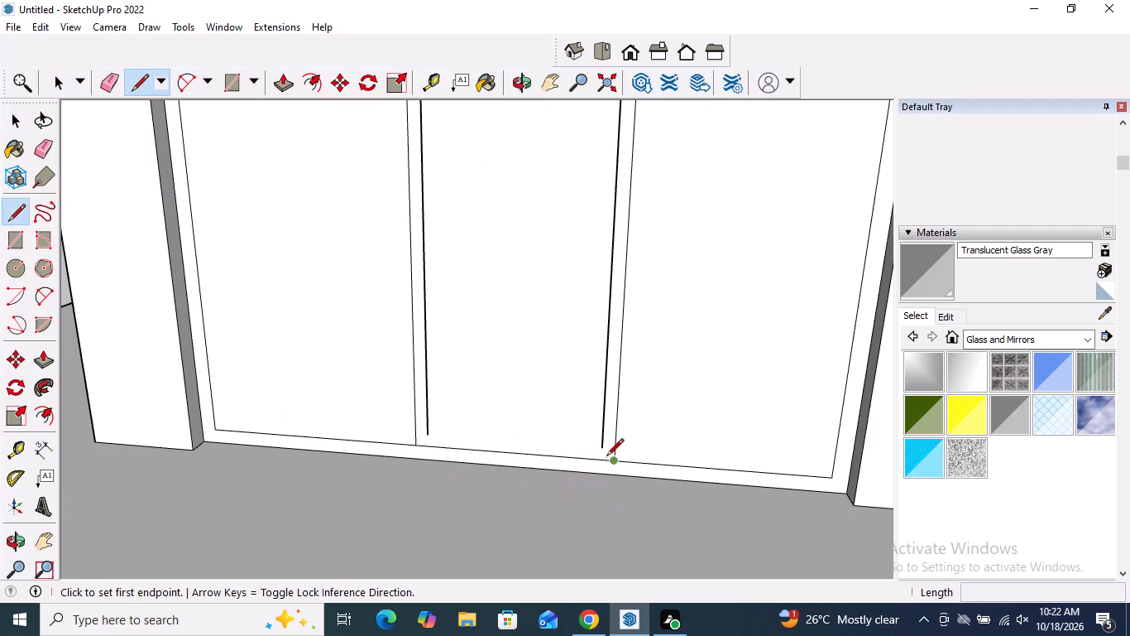
pyautogui.click(604, 445)
pyautogui.click(602, 461)
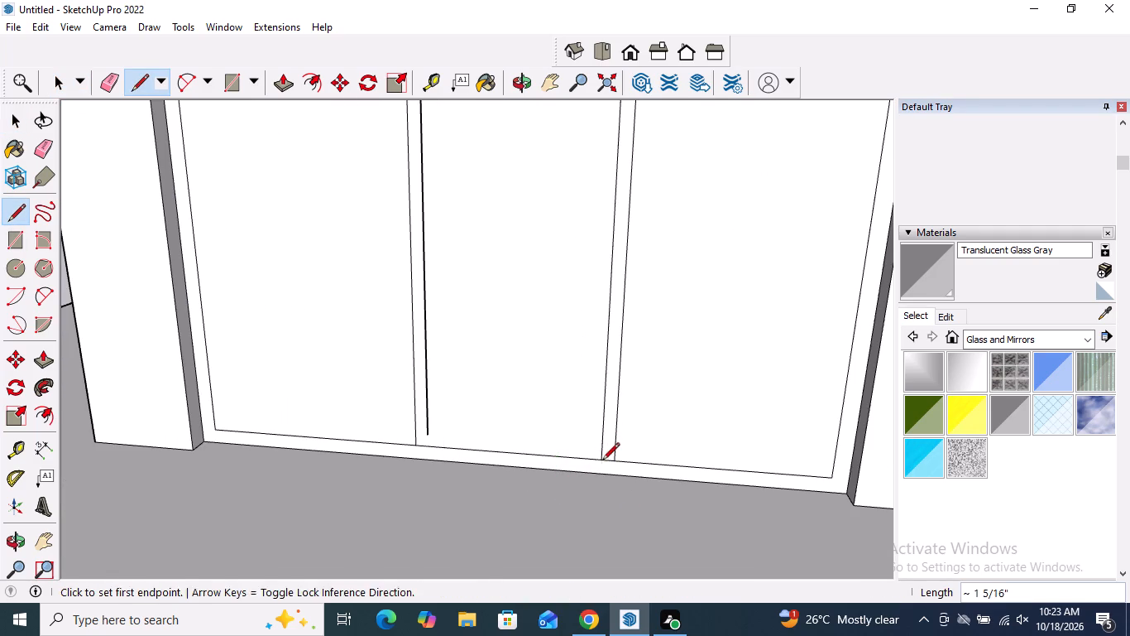
pyautogui.press('space')
pyautogui.click(0, 221)
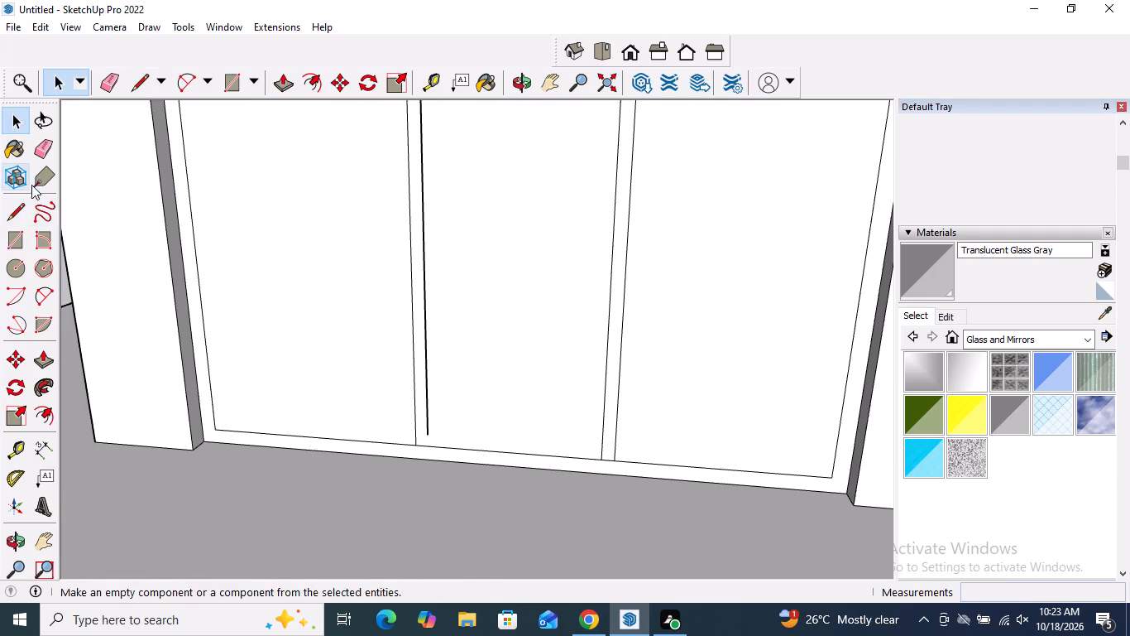
pyautogui.click(20, 207)
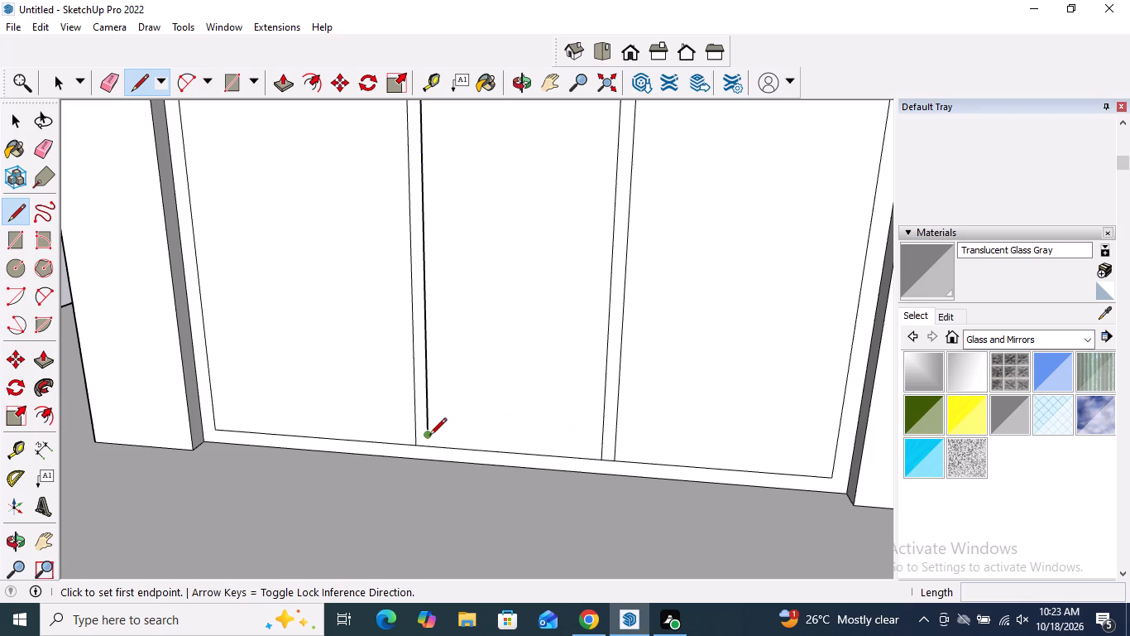
pyautogui.click(429, 436)
pyautogui.click(427, 446)
pyautogui.press('space')
# Draw a vertical line about 3' 2 5/16" long down the middle of the central gate section, splitting it into two panels.
pyautogui.scroll(-10, 491, 496)
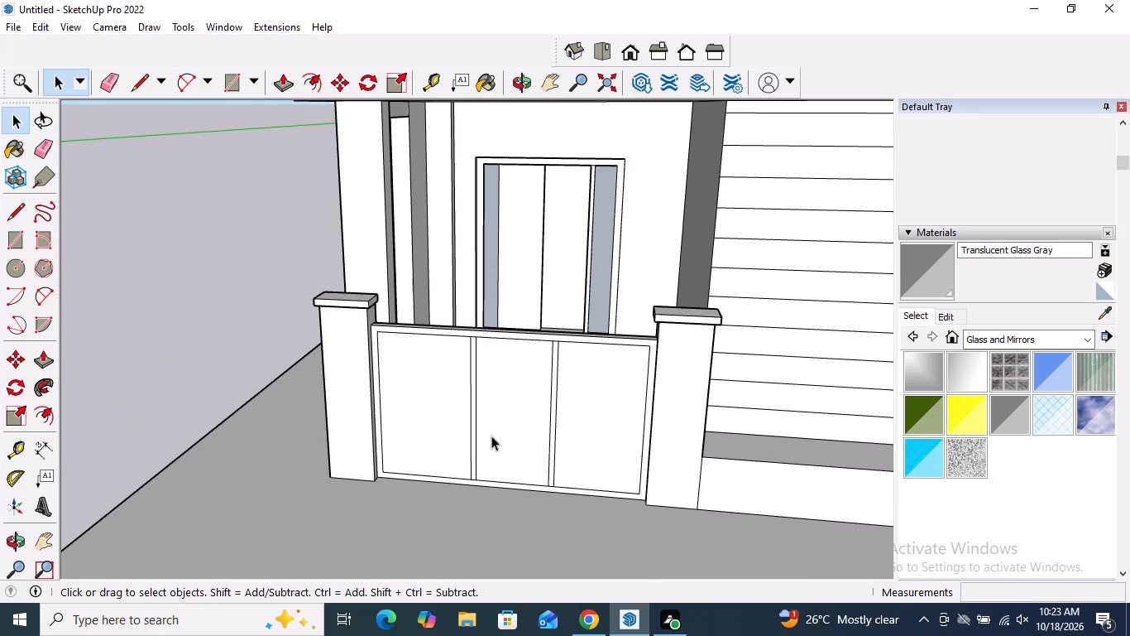
pyautogui.moveTo(497, 447); pyautogui.dragTo(525, 412, button='middle')
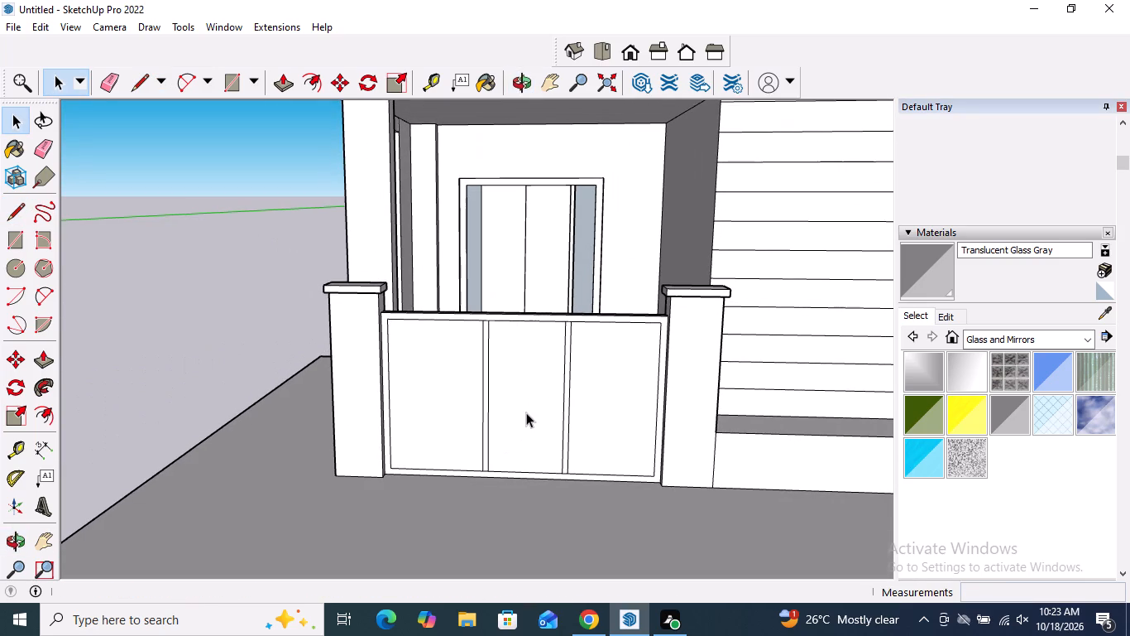
pyautogui.scroll(3, 526, 412)
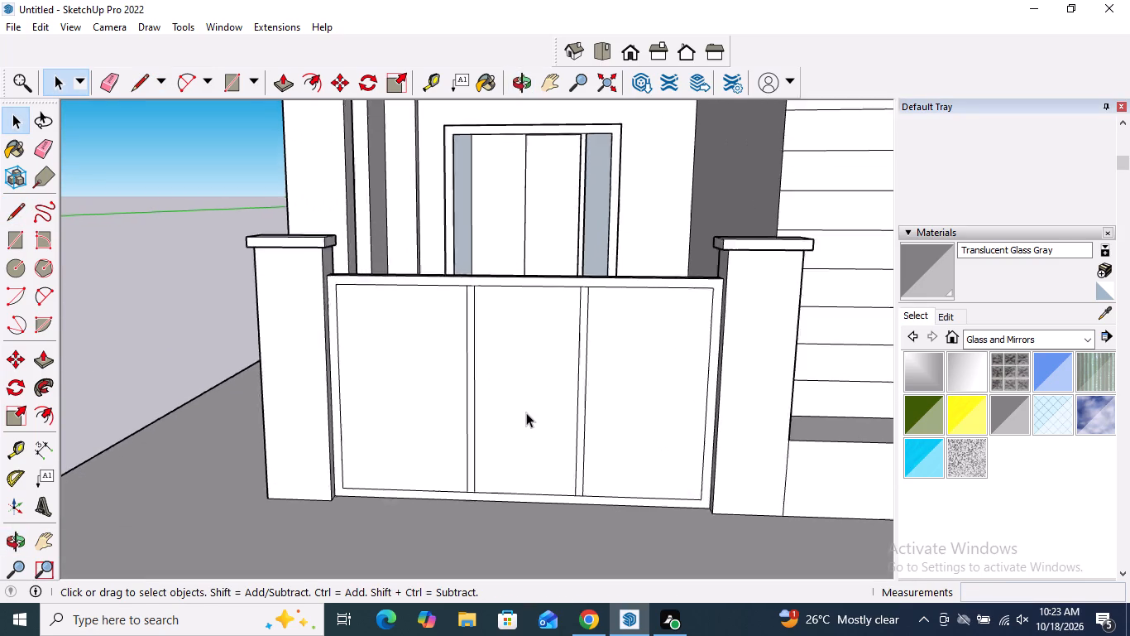
pyautogui.scroll(1, 526, 412)
pyautogui.click(17, 221)
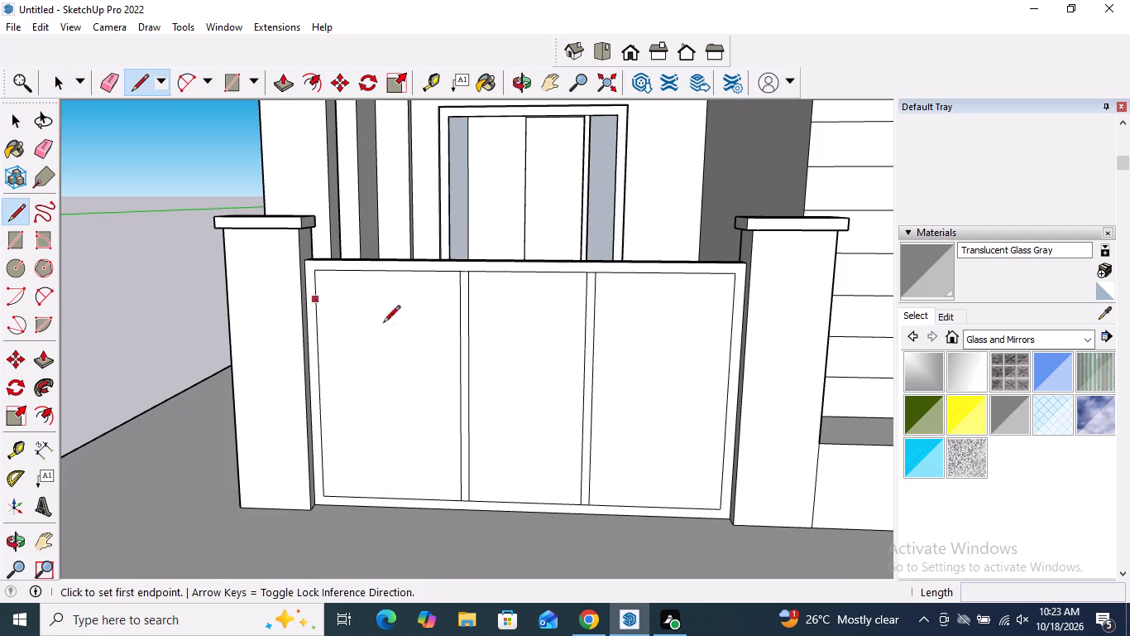
pyautogui.moveTo(525, 503); pyautogui.dragTo(526, 494)
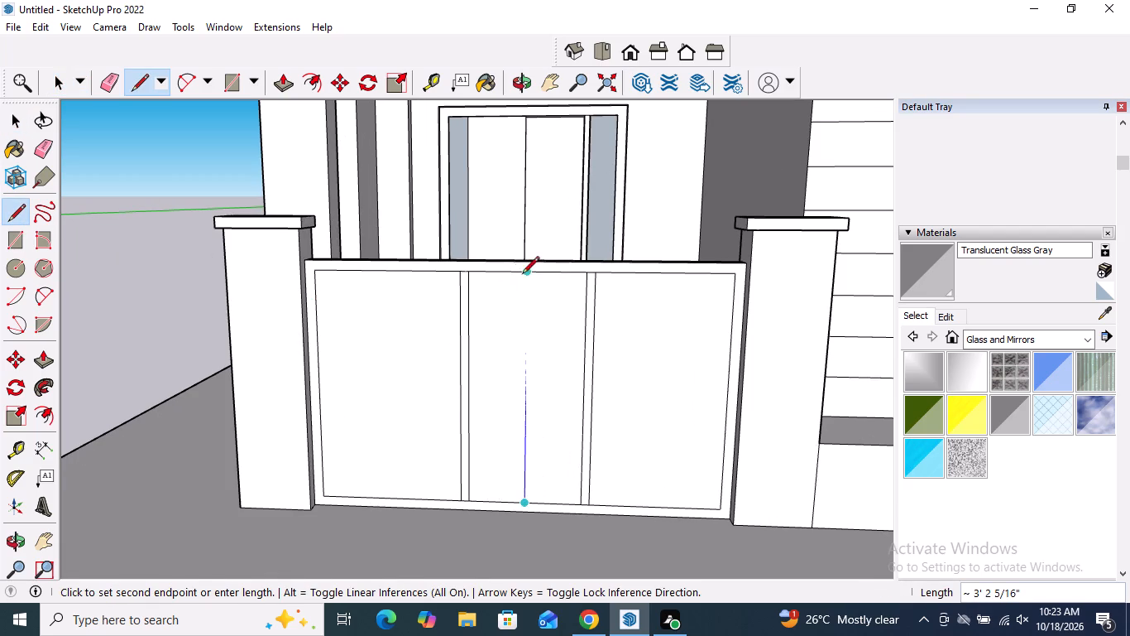
pyautogui.click(529, 274)
pyautogui.press('space')
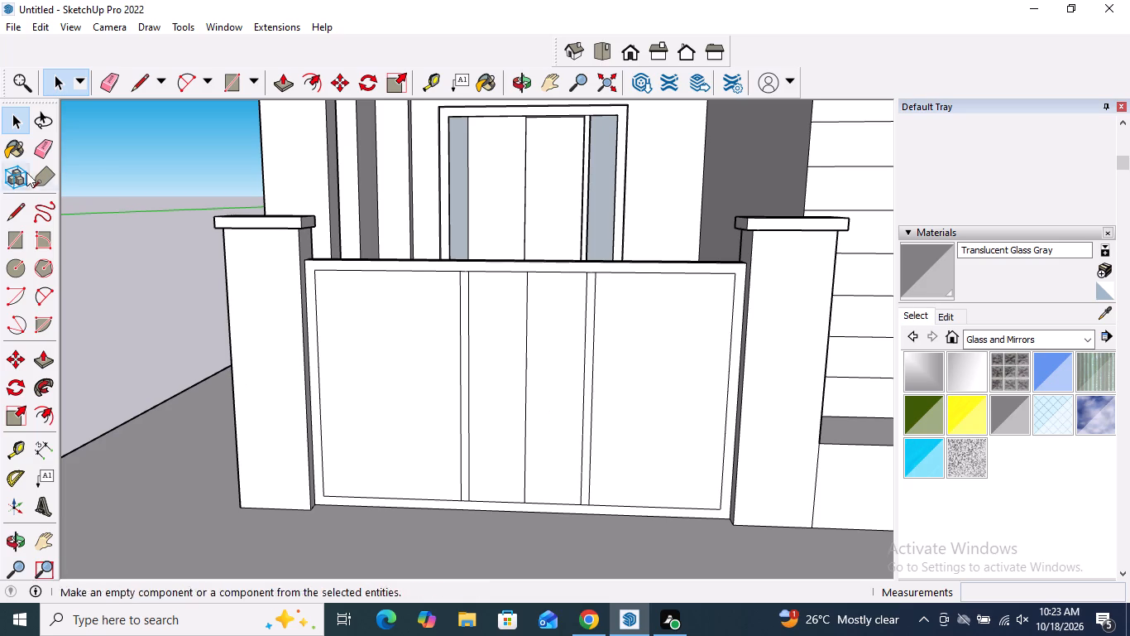
# Copy the top edge of the left gate section down to its bottom edge and divide the distance into 20 equal spaces.
pyautogui.click(350, 269)
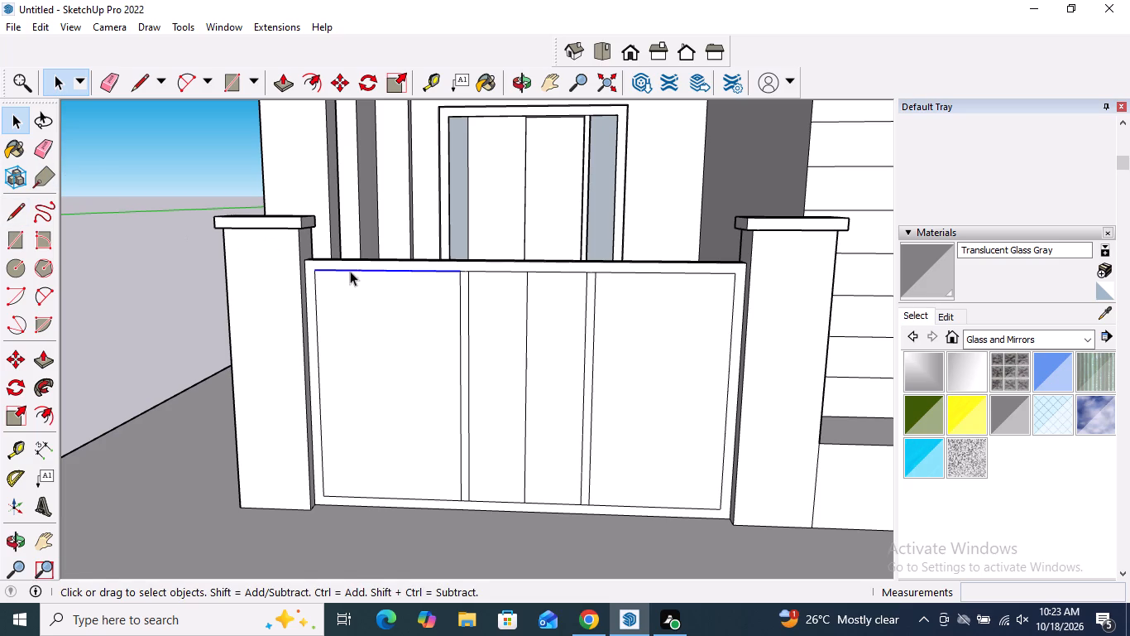
pyautogui.click(8, 360)
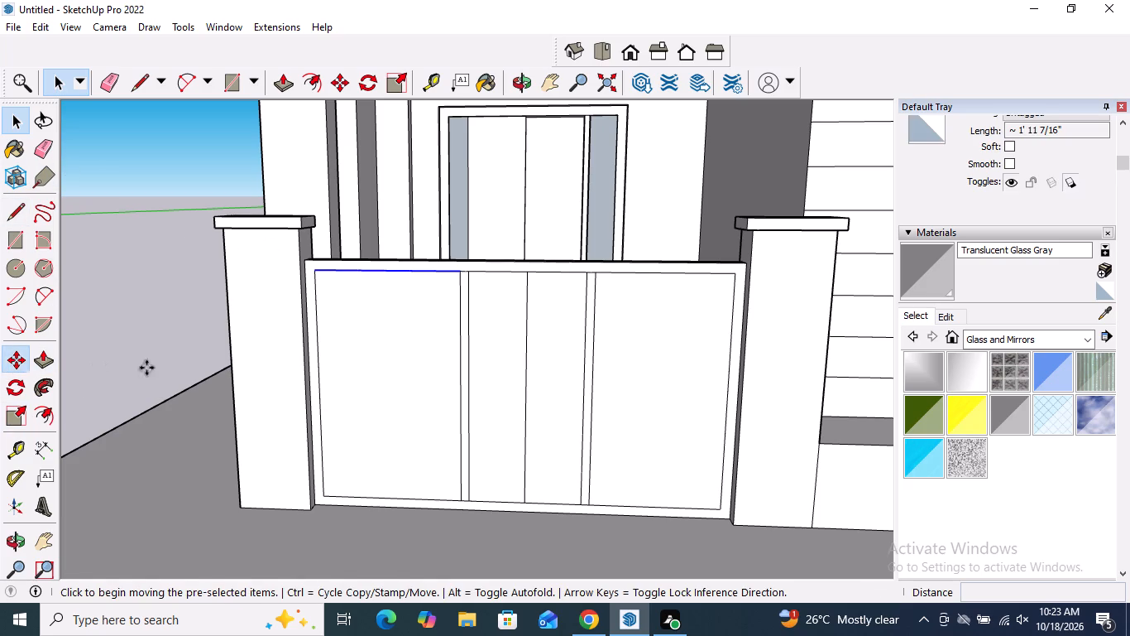
pyautogui.click(317, 273)
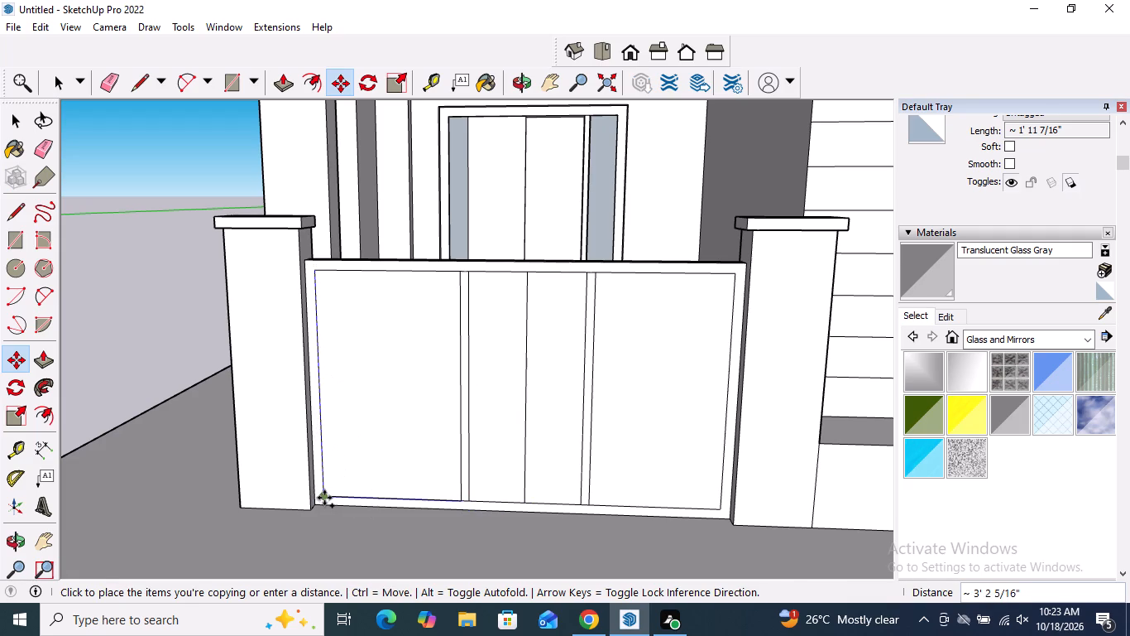
pyautogui.click(324, 497)
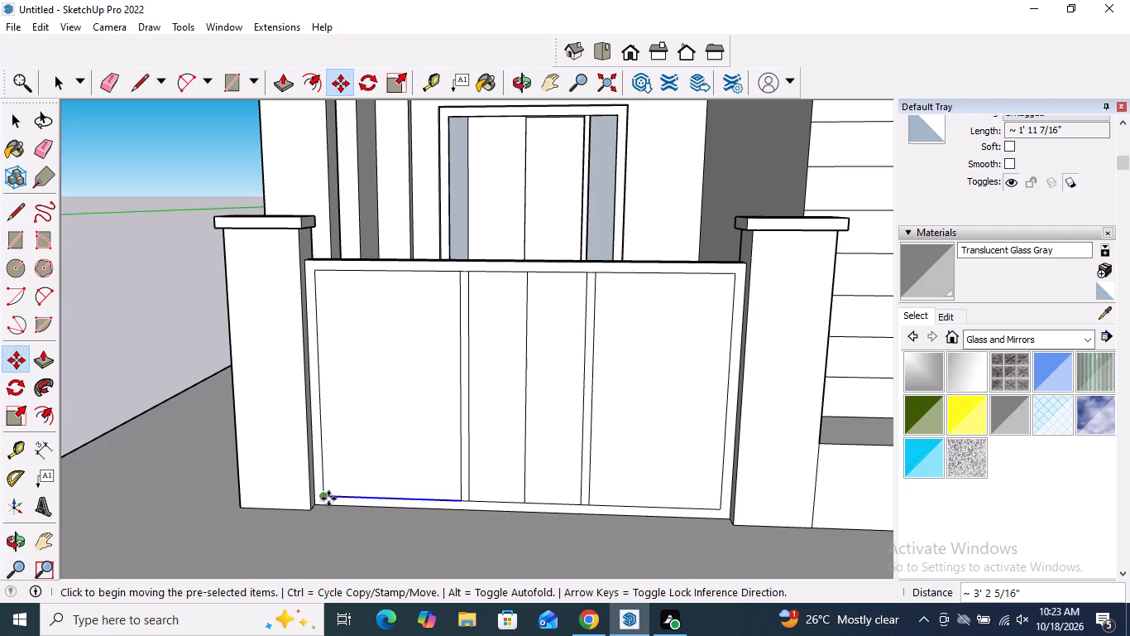
pyautogui.hotkey('shift', '/')
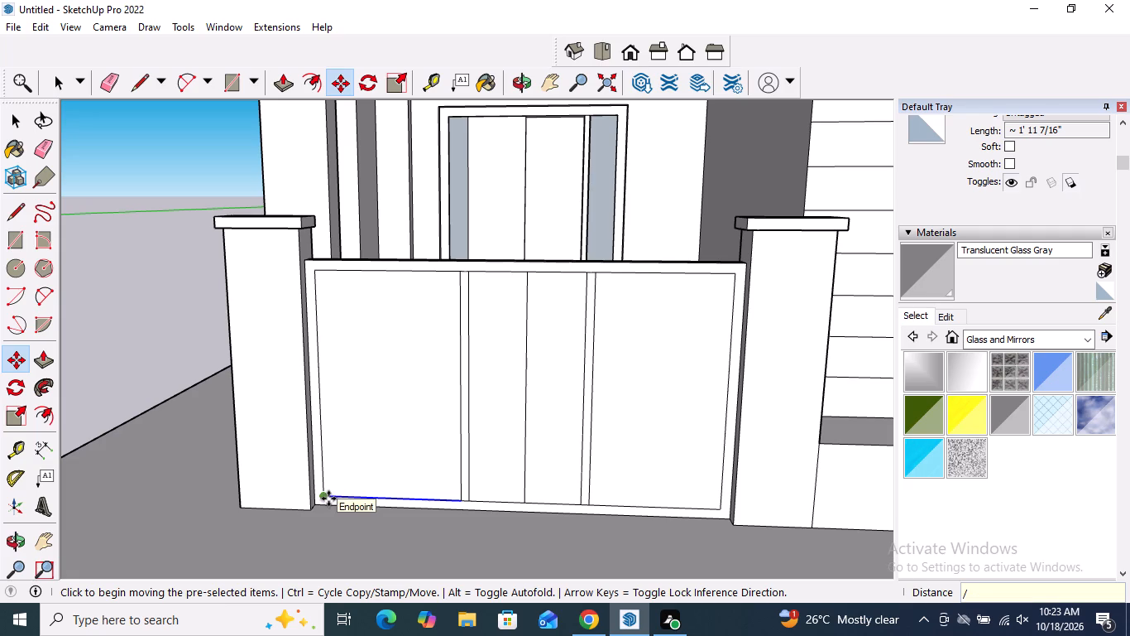
pyautogui.write('20')
pyautogui.press('Return')
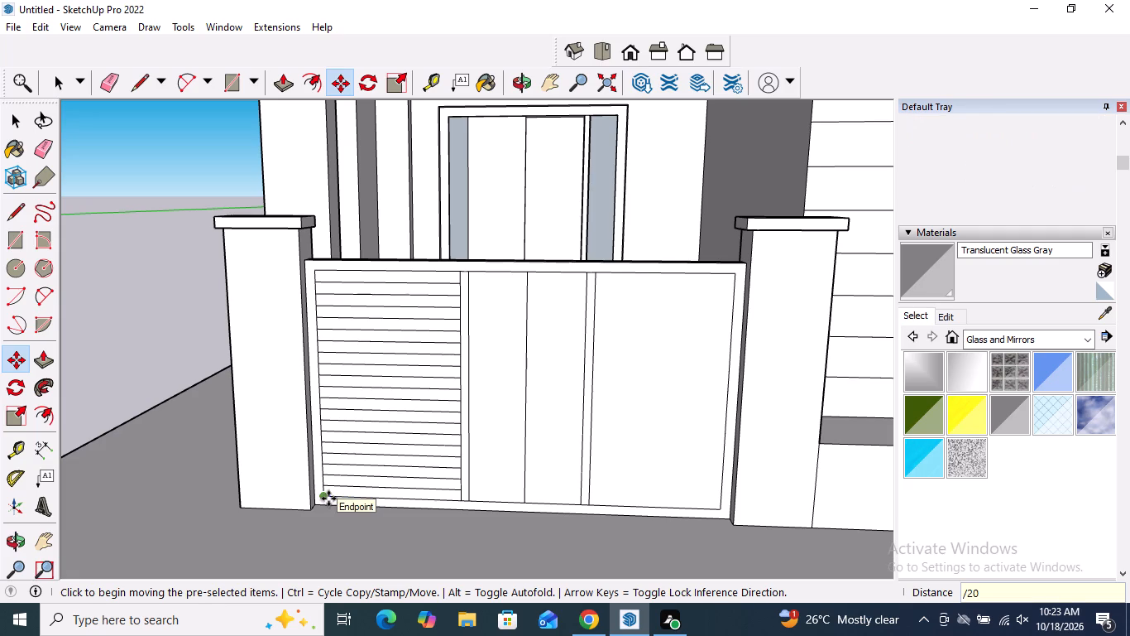
pyautogui.press('space')
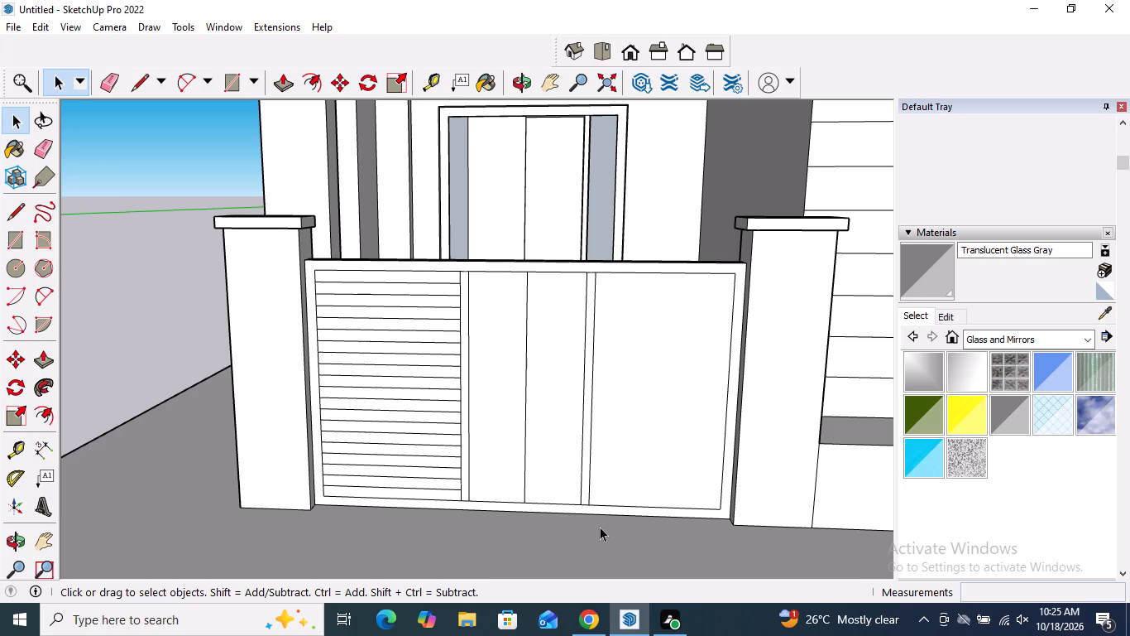
# Copy the top edge of the right gate section down to its bottom edge and divide the distance into 20 equal spaces.
pyautogui.click(654, 269)
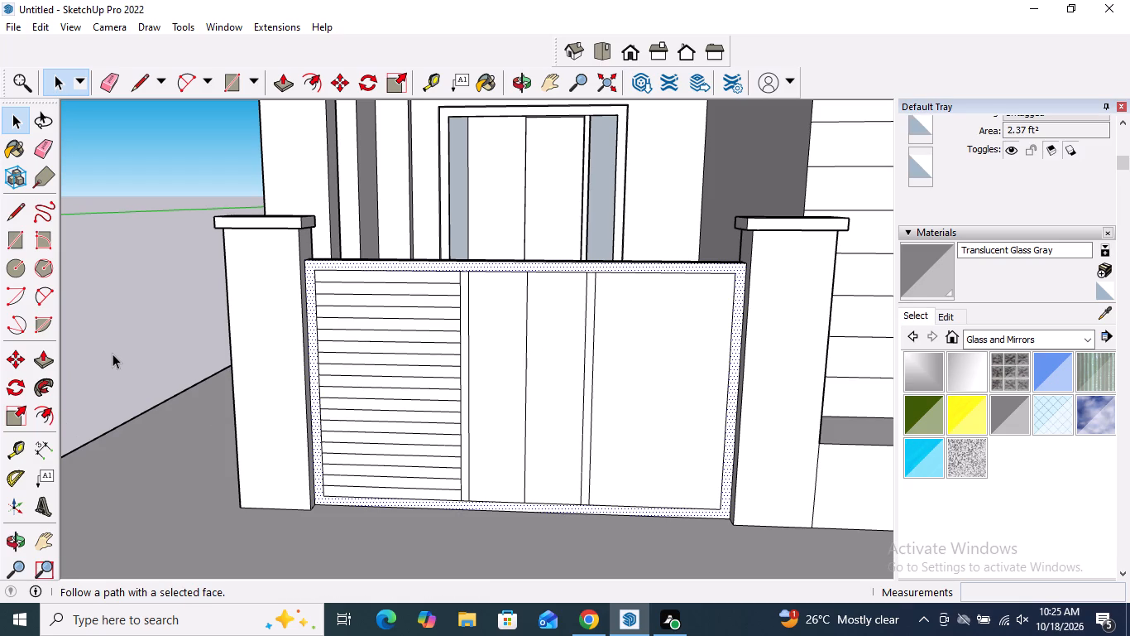
pyautogui.click(113, 354)
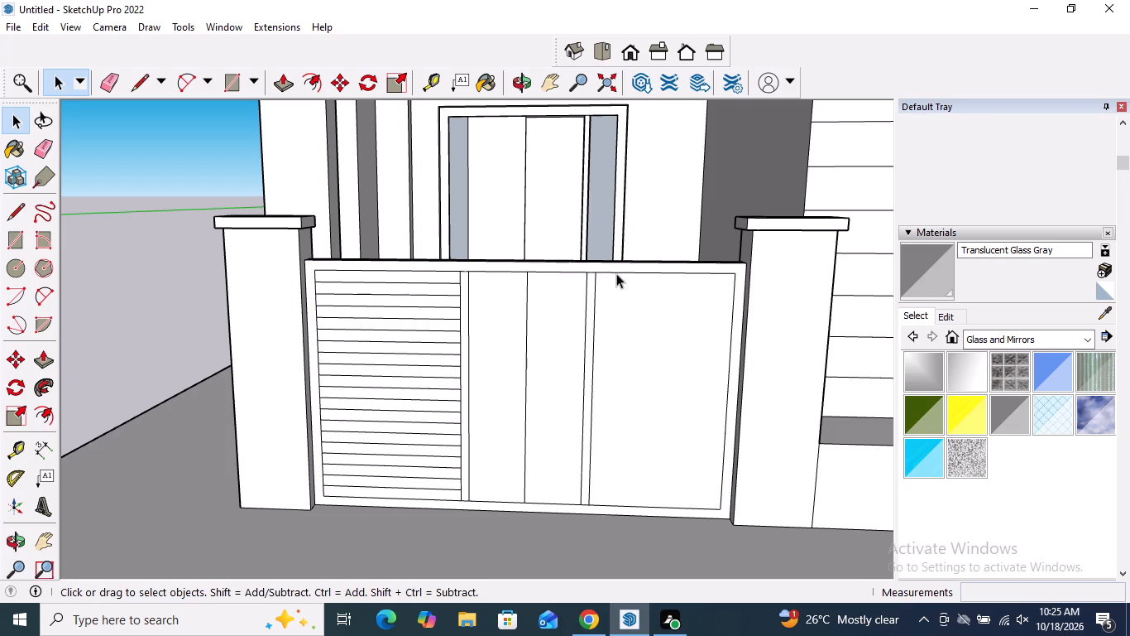
pyautogui.click(617, 272)
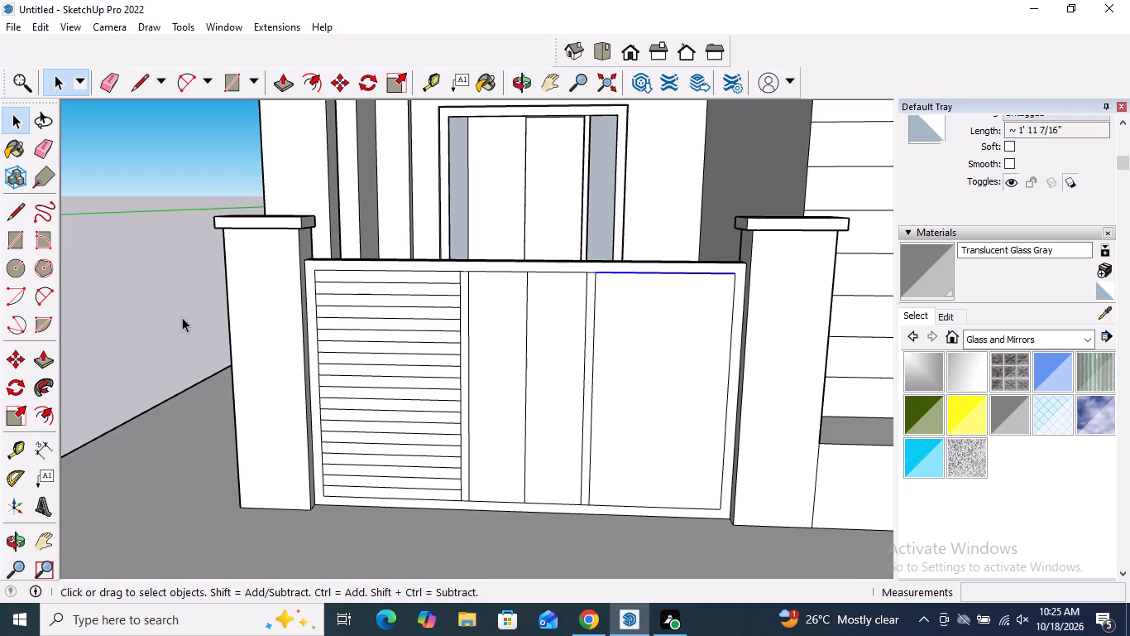
pyautogui.click(14, 354)
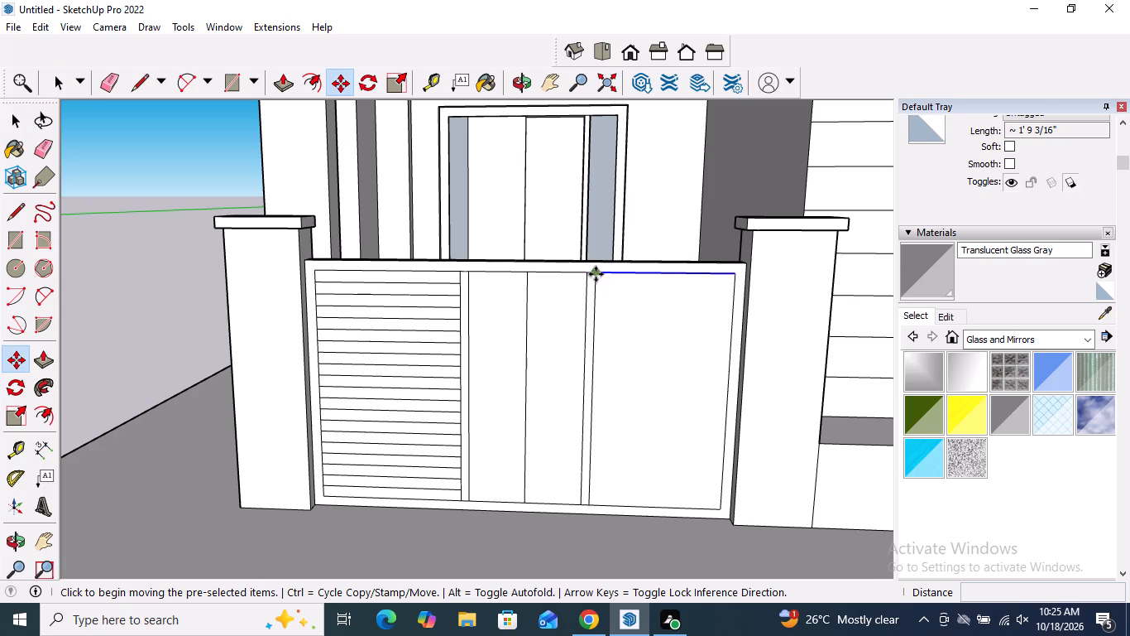
pyautogui.click(596, 274)
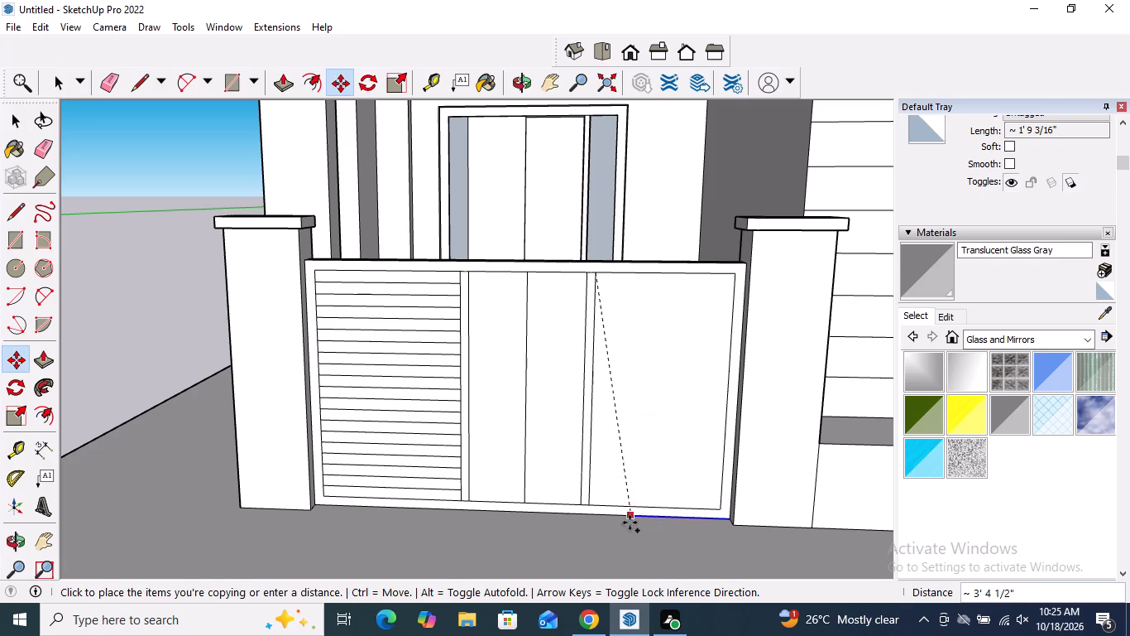
pyautogui.click(587, 507)
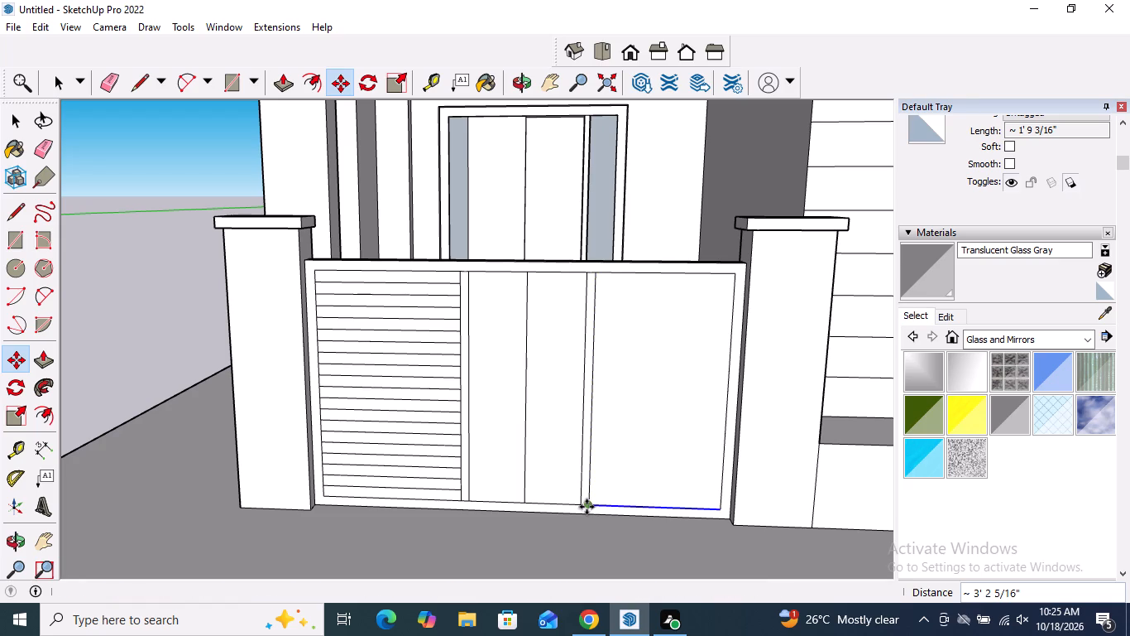
pyautogui.hotkey('shift', '/')
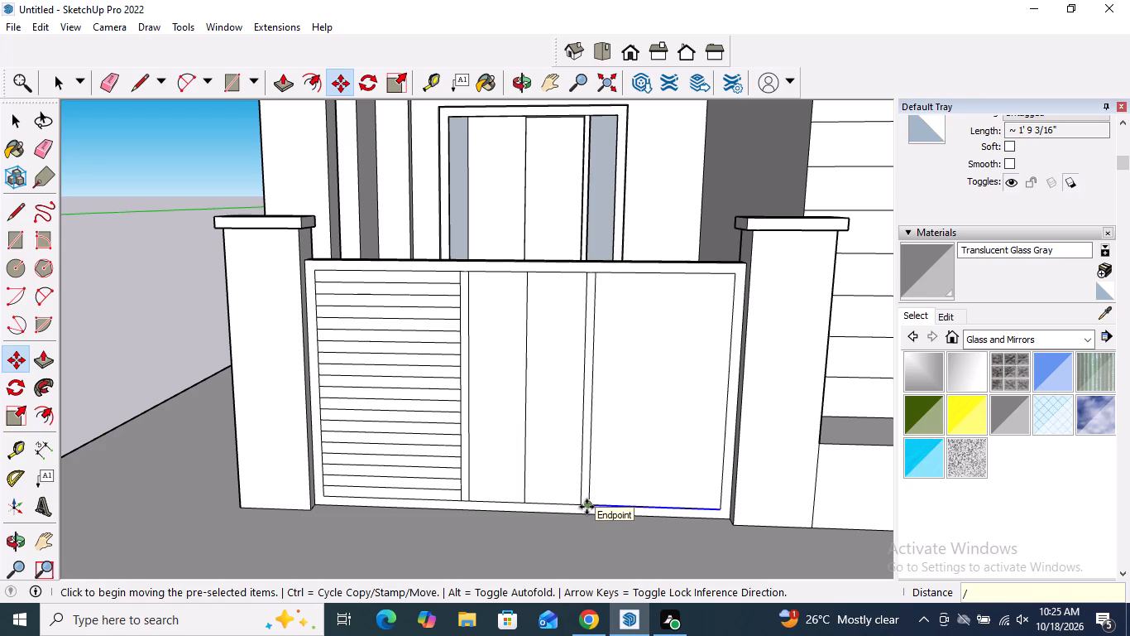
pyautogui.press('2')
pyautogui.press('0')
pyautogui.press('Return')
pyautogui.press('space')
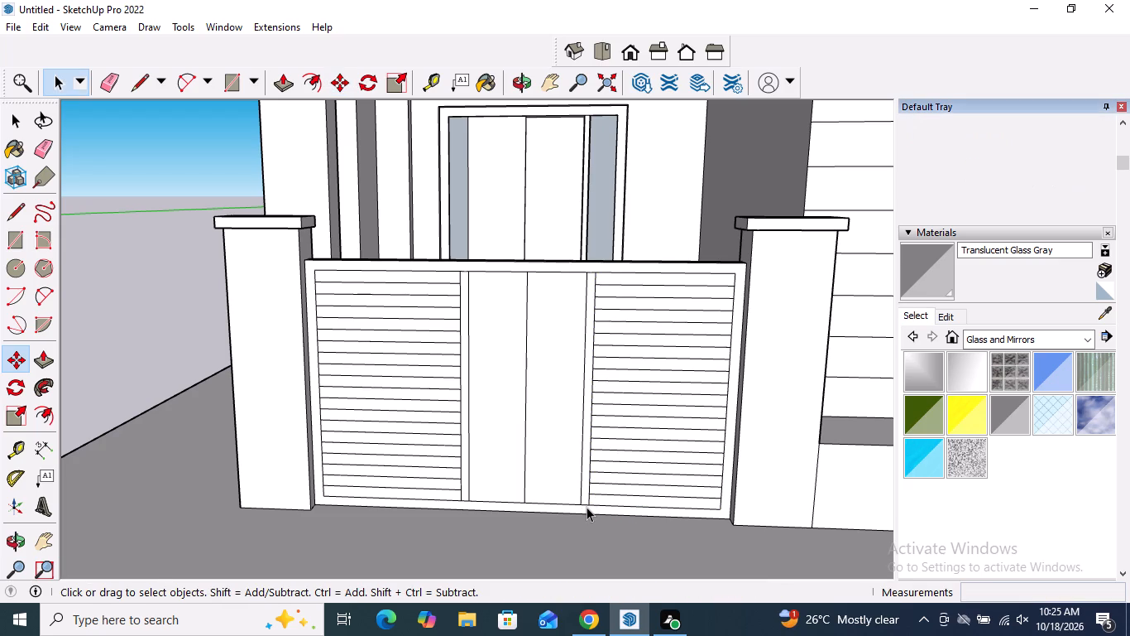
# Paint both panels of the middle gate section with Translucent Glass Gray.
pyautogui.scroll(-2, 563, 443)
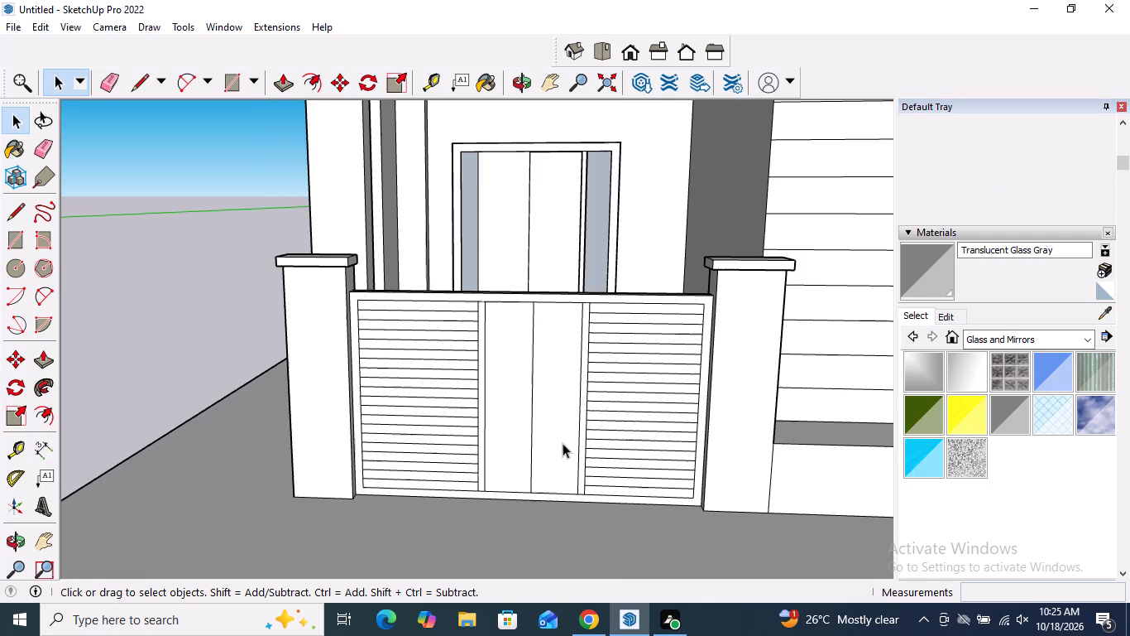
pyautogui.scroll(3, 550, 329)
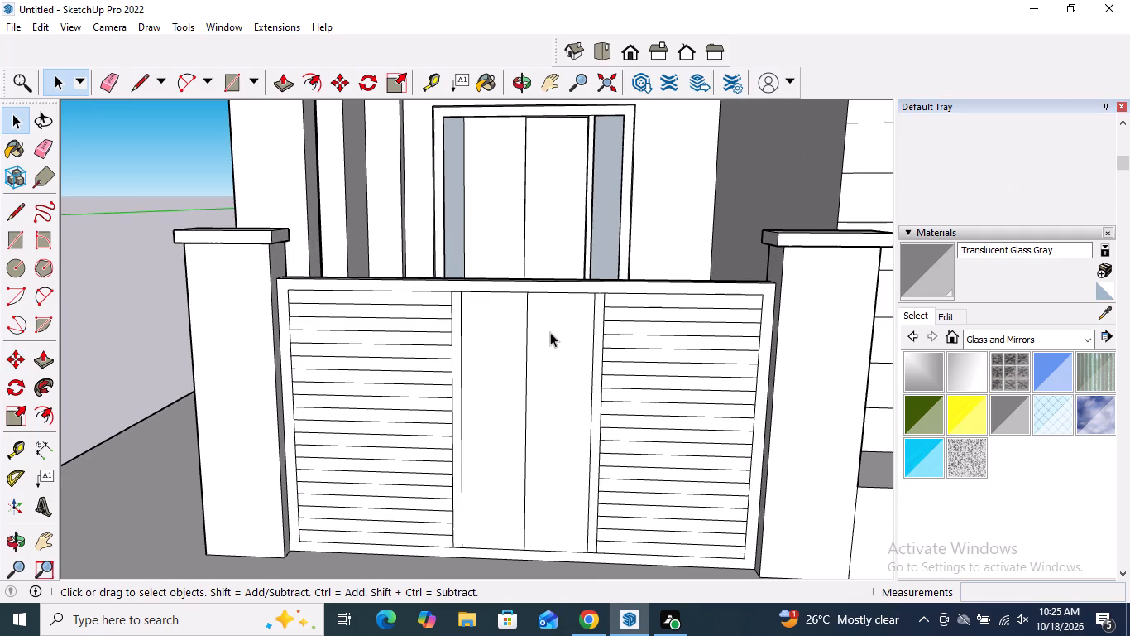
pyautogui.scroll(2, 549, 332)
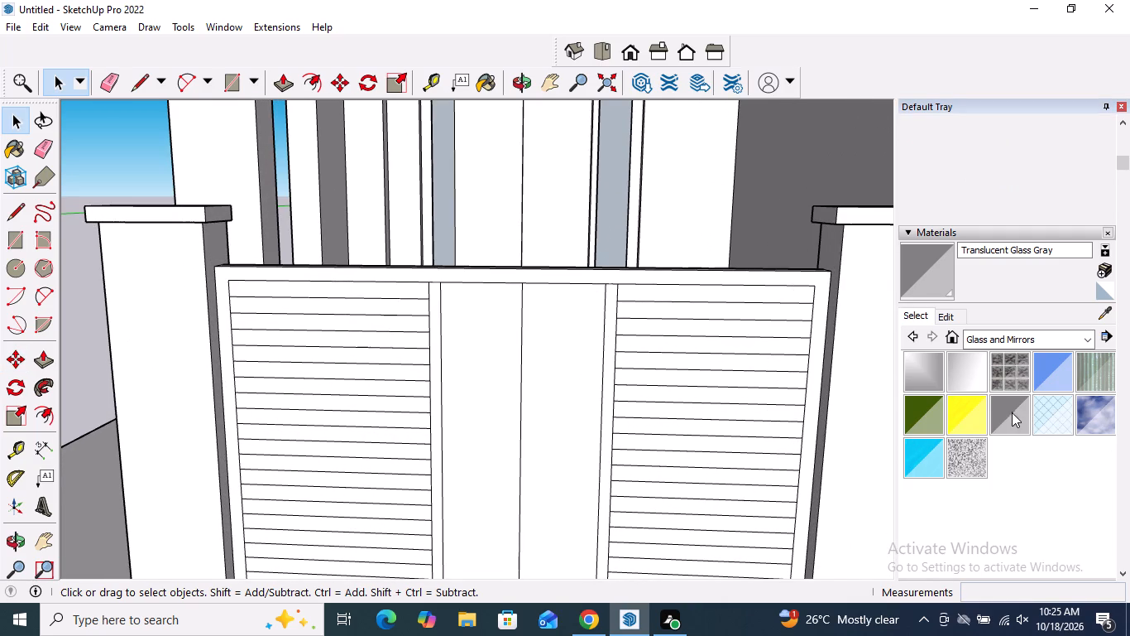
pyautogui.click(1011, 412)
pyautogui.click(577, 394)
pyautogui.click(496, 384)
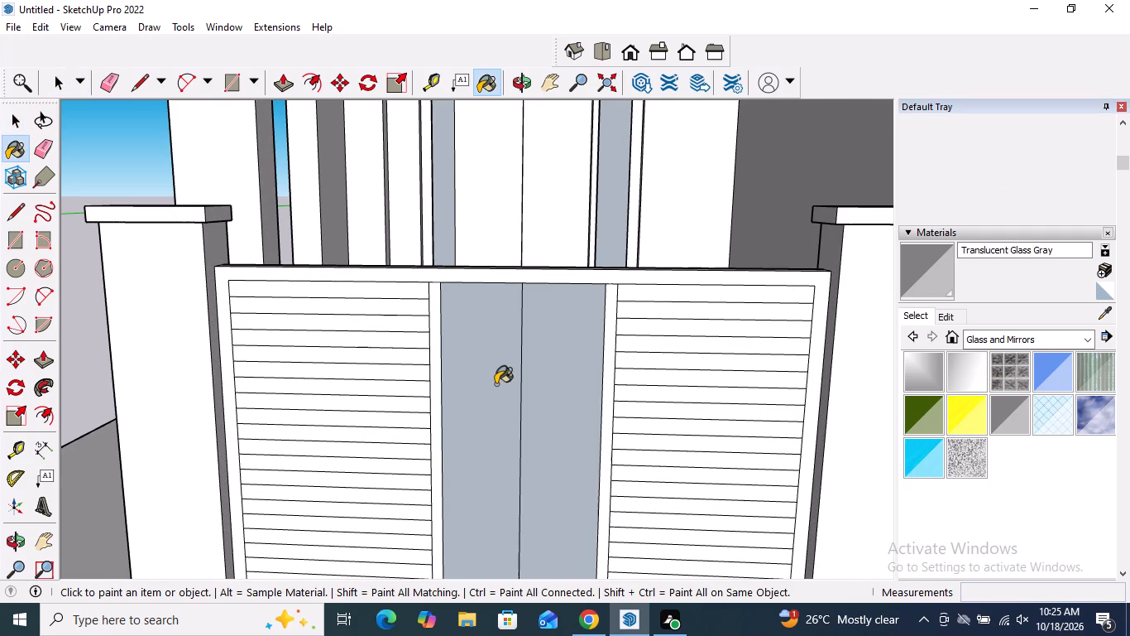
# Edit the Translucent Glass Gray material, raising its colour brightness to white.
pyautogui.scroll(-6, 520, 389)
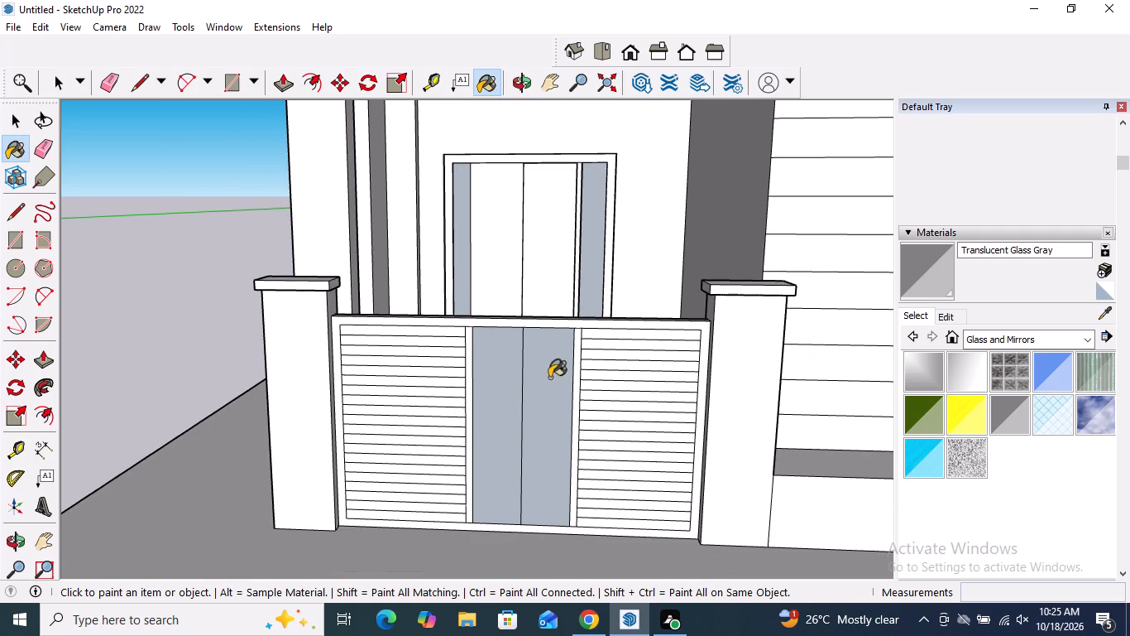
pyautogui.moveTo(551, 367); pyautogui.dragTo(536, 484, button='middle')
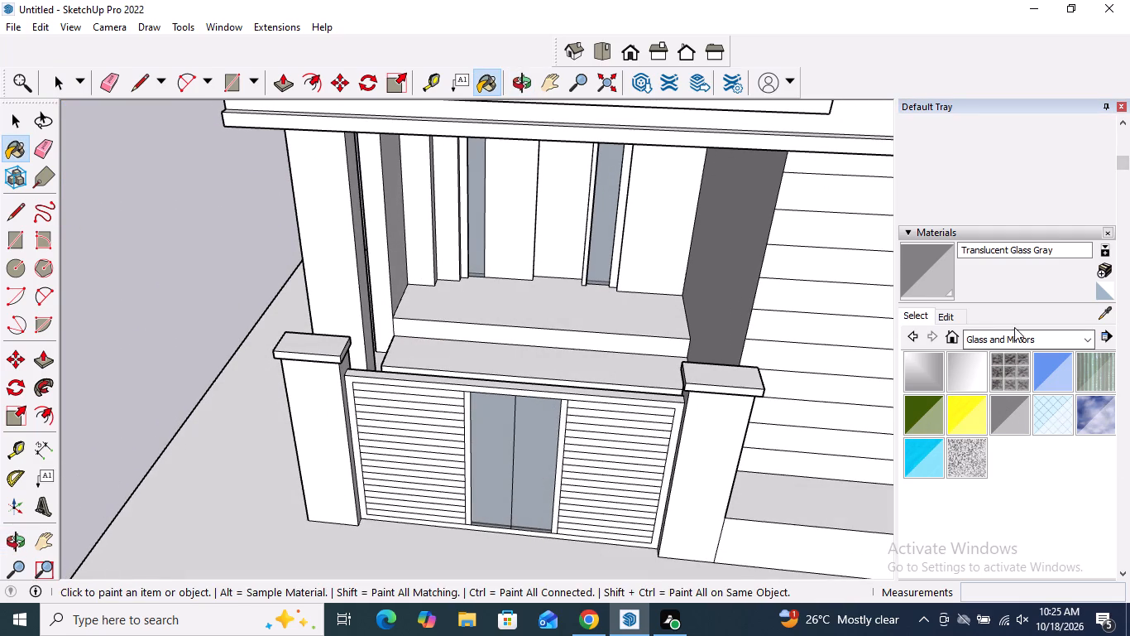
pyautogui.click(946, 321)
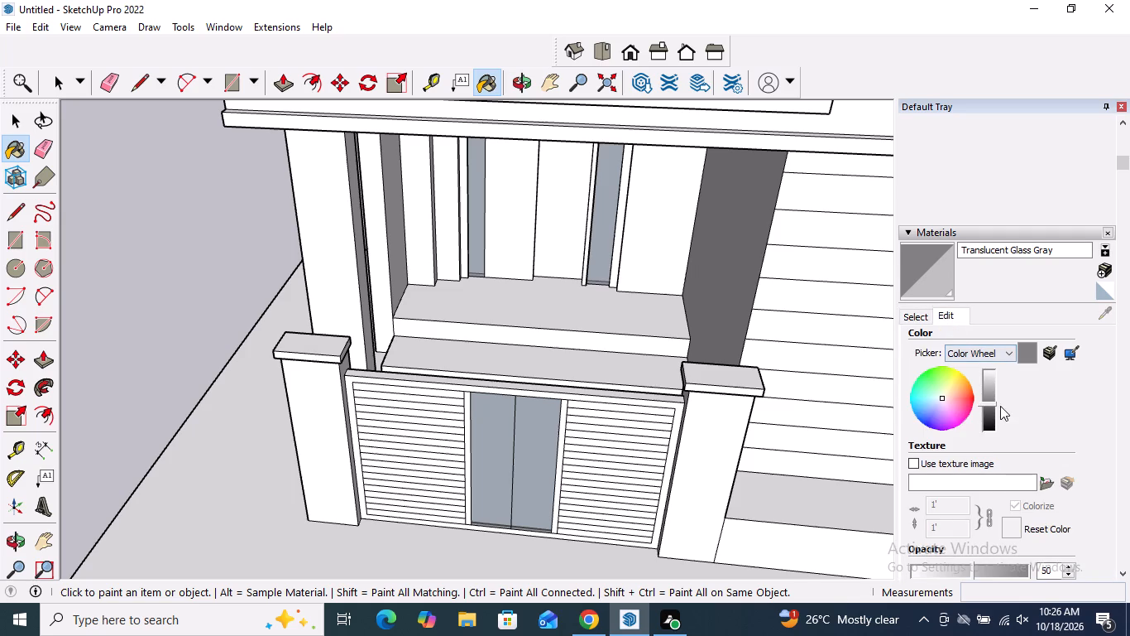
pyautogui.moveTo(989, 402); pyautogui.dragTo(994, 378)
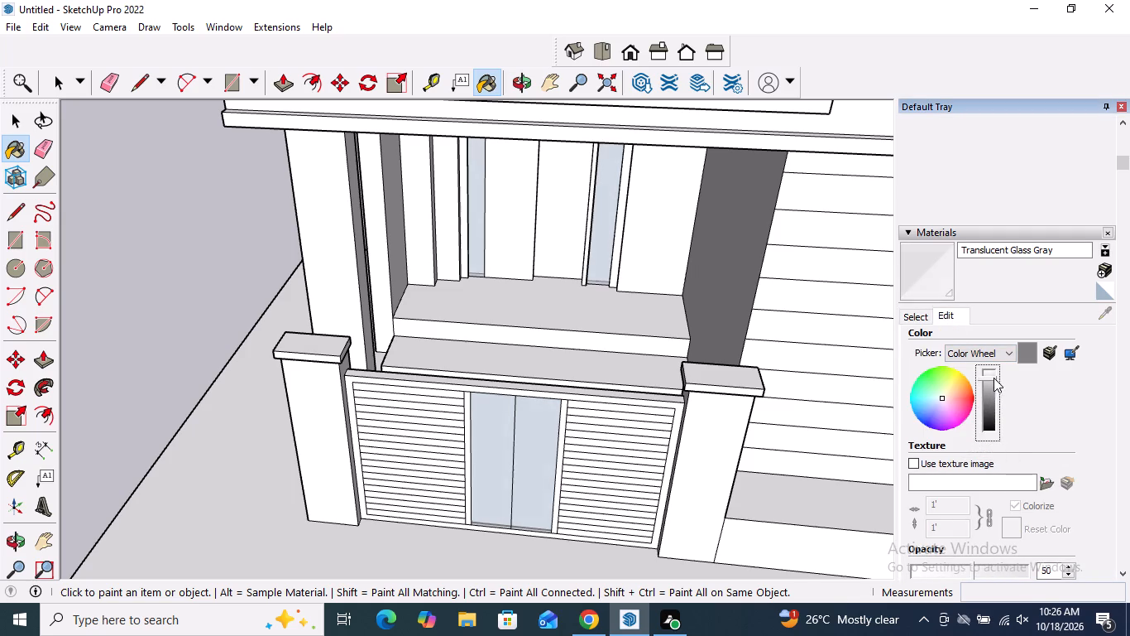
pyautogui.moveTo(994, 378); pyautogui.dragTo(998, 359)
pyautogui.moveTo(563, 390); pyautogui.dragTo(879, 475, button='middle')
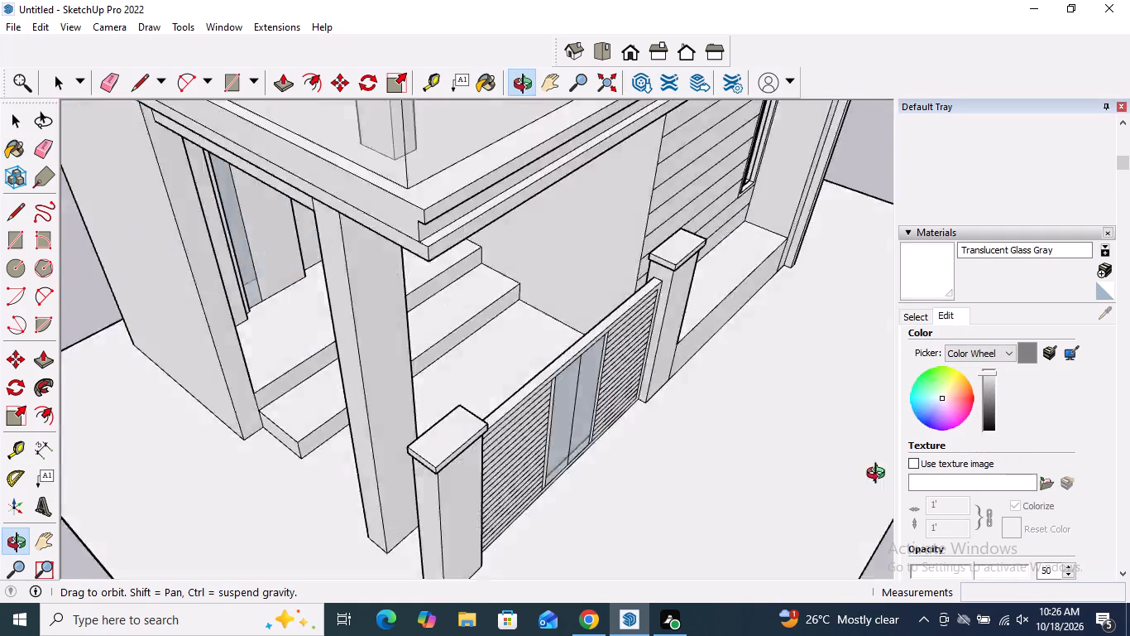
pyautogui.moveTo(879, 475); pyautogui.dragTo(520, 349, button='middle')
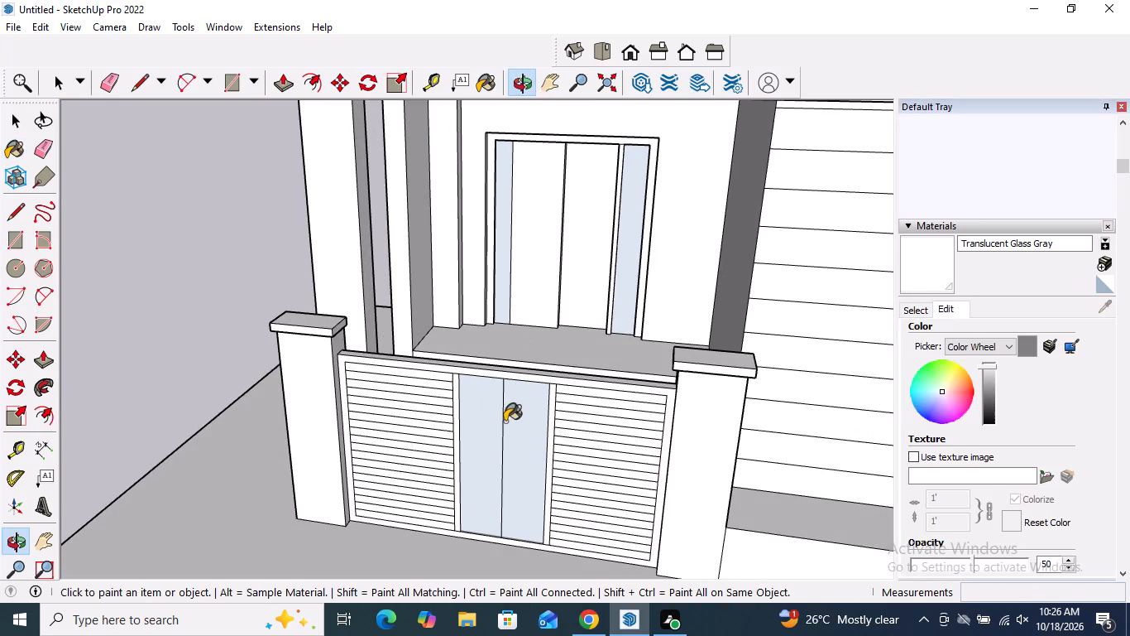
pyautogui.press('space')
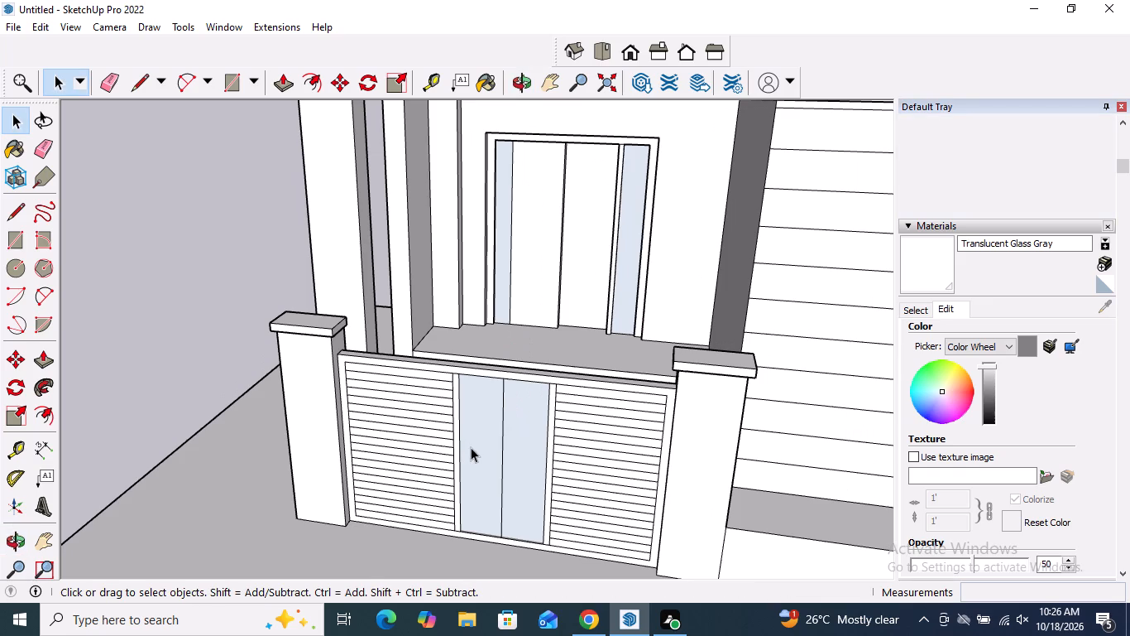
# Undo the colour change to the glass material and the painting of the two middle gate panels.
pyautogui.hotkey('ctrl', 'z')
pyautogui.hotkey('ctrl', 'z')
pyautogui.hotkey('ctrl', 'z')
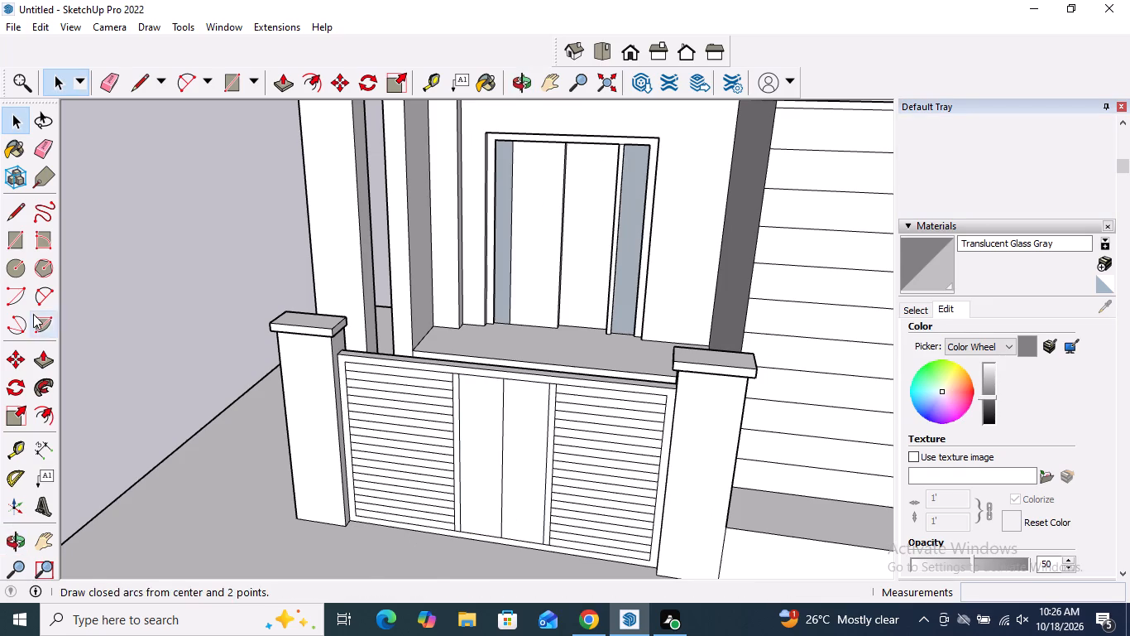
# Push the left panel of the middle gate section back through the gate's full thickness to cut an opening.
pyautogui.click(40, 360)
pyautogui.scroll(3, 467, 409)
pyautogui.click(467, 407)
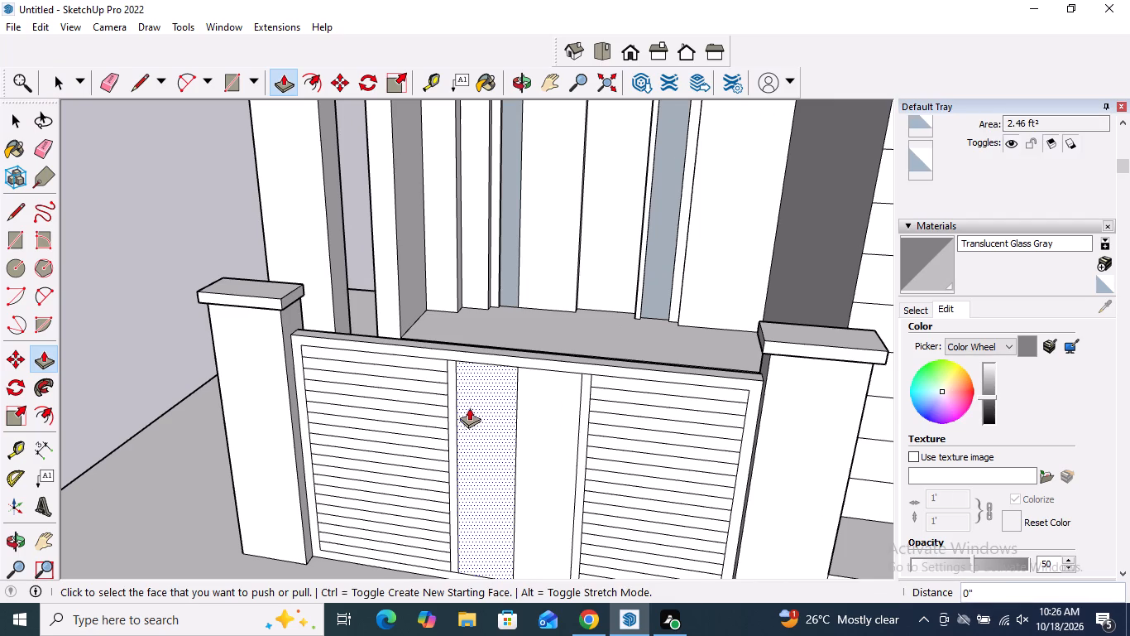
pyautogui.scroll(3, 494, 391)
pyautogui.click(460, 401)
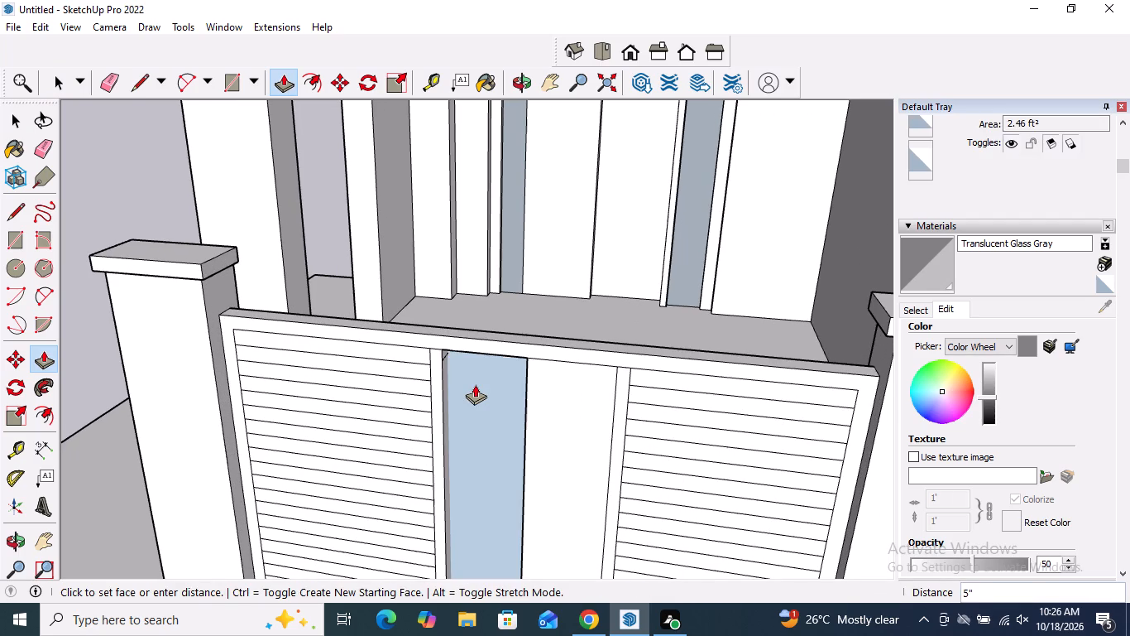
pyautogui.moveTo(476, 378); pyautogui.dragTo(374, 562, button='middle')
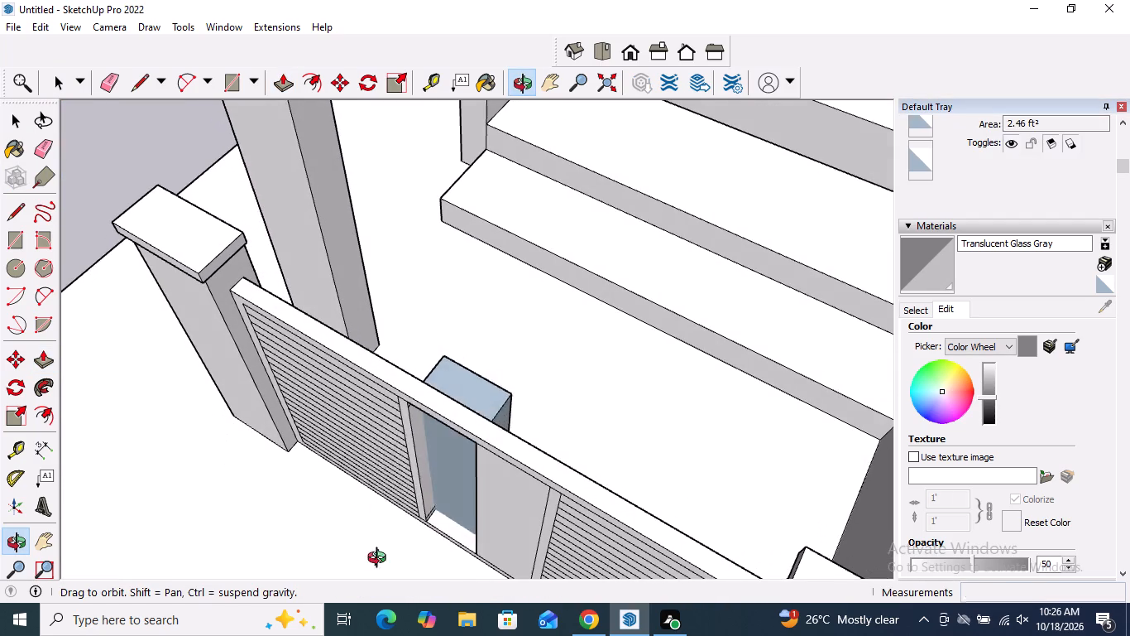
pyautogui.click(471, 410)
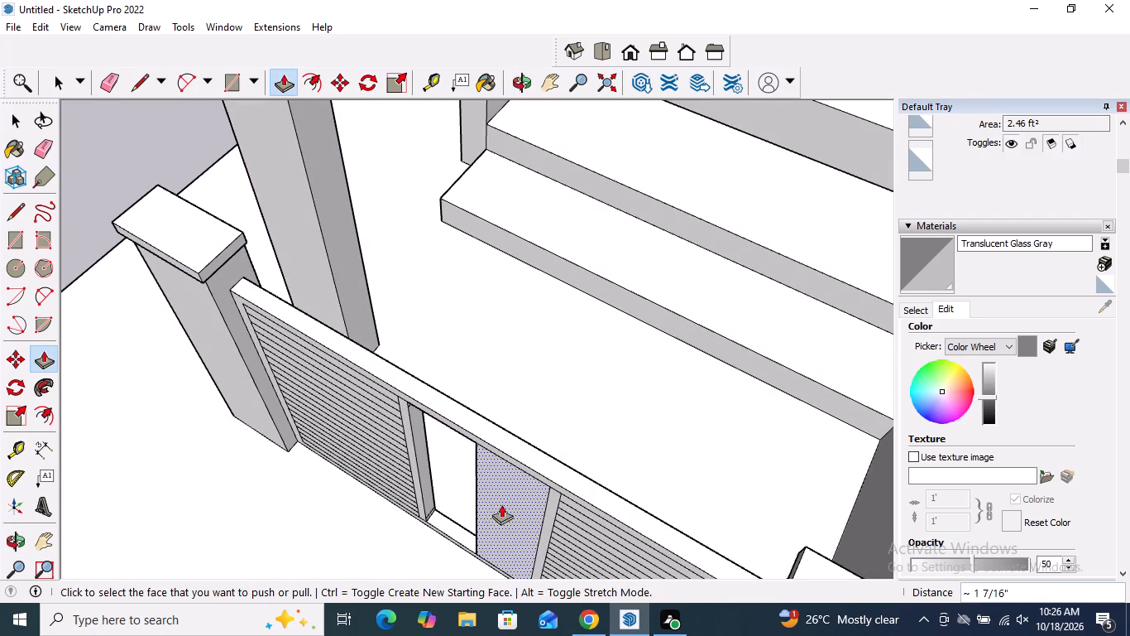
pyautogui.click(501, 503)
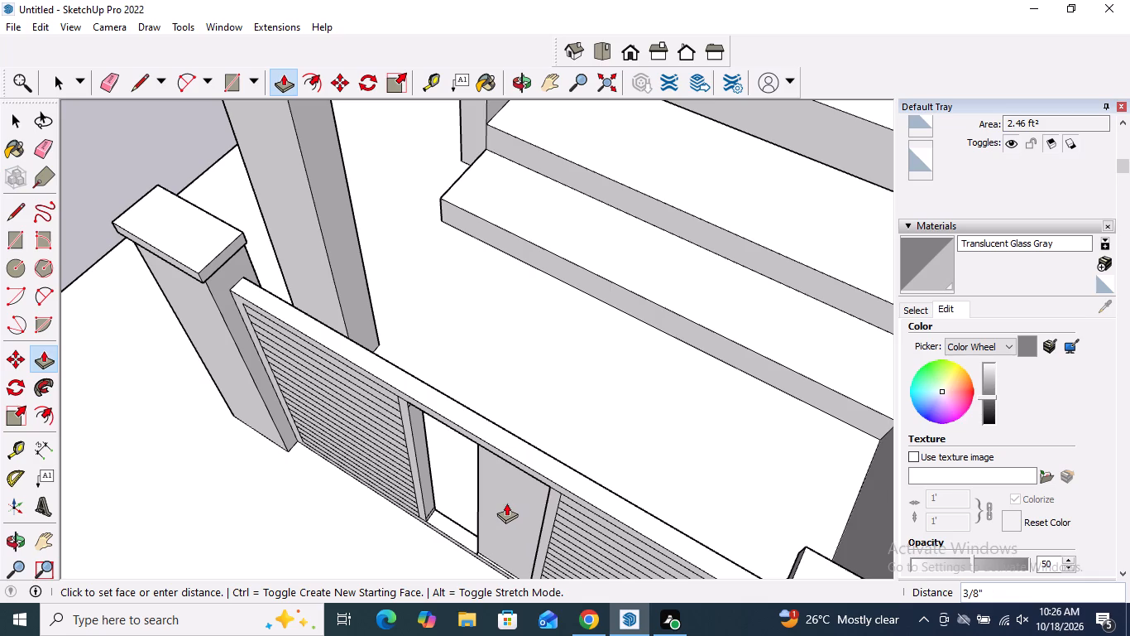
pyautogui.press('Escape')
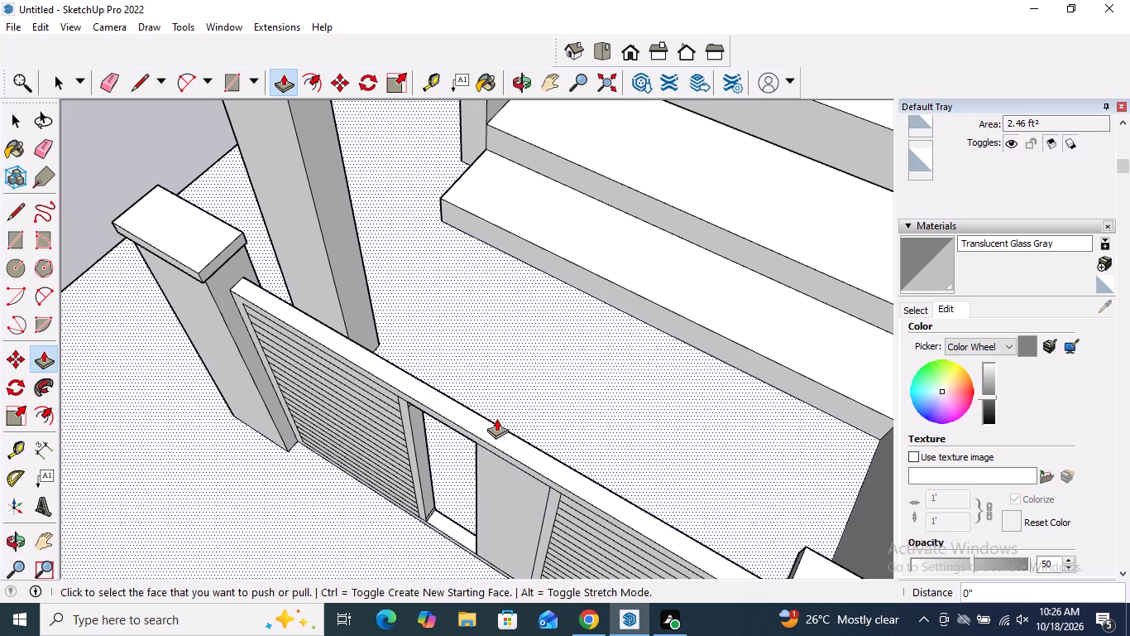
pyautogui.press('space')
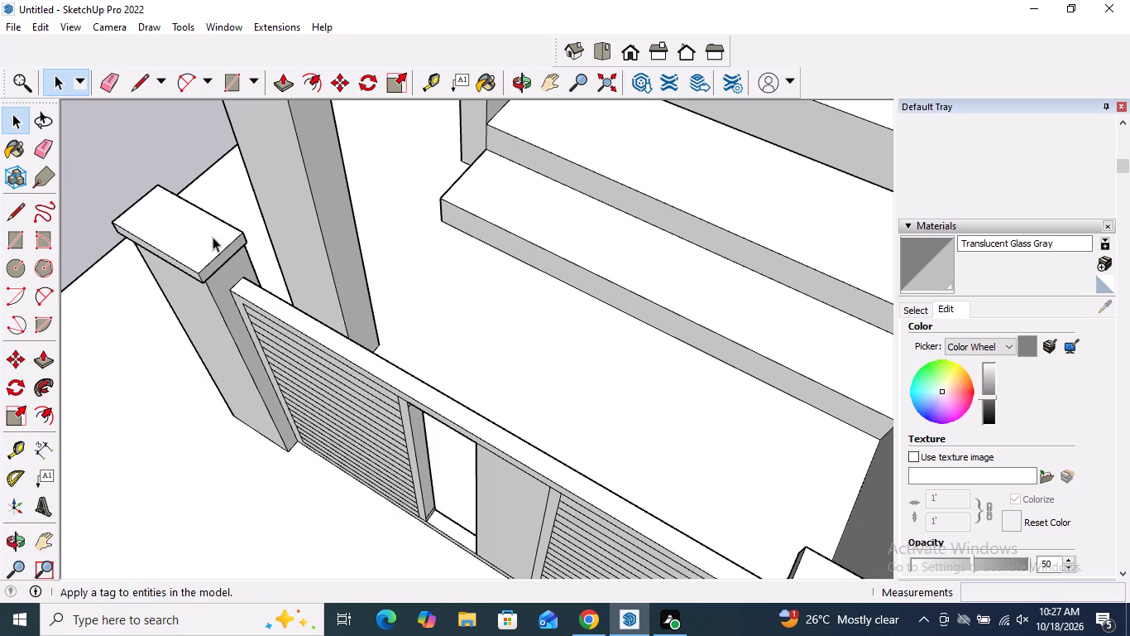
# Pull the left opening's side face next to the right panel 1 5/16" into the opening to form a centre mullion.
pyautogui.scroll(-4, 607, 290)
pyautogui.moveTo(575, 424); pyautogui.dragTo(724, 282, button='middle')
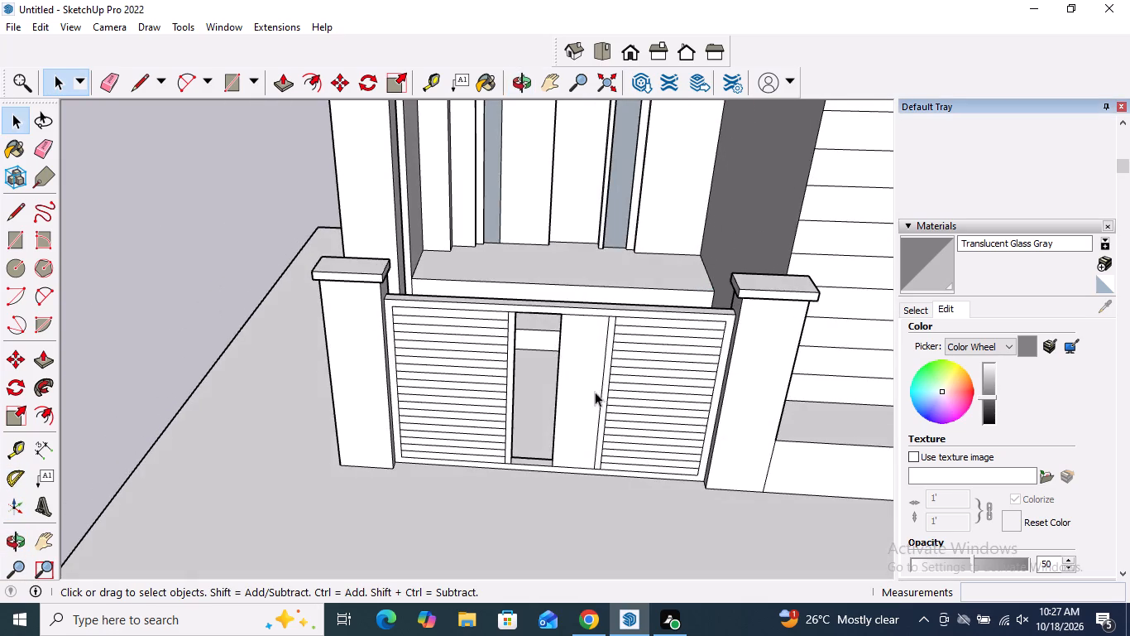
pyautogui.scroll(4, 564, 412)
pyautogui.moveTo(563, 410); pyautogui.dragTo(748, 402, button='middle')
pyautogui.scroll(4, 565, 412)
pyautogui.click(48, 356)
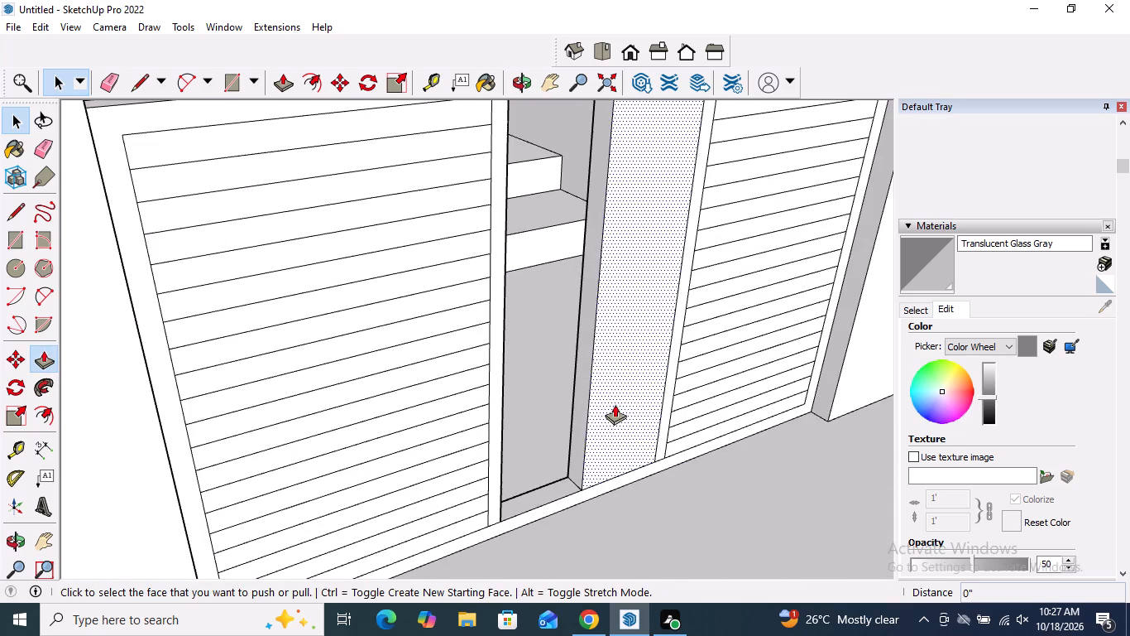
pyautogui.click(577, 383)
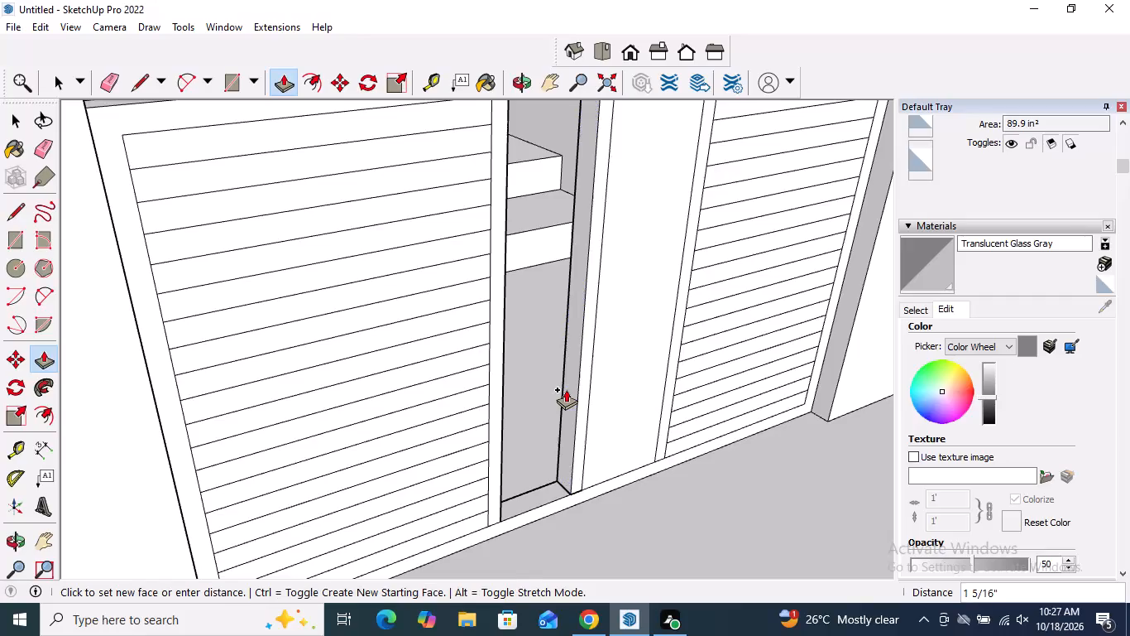
pyautogui.click(566, 389)
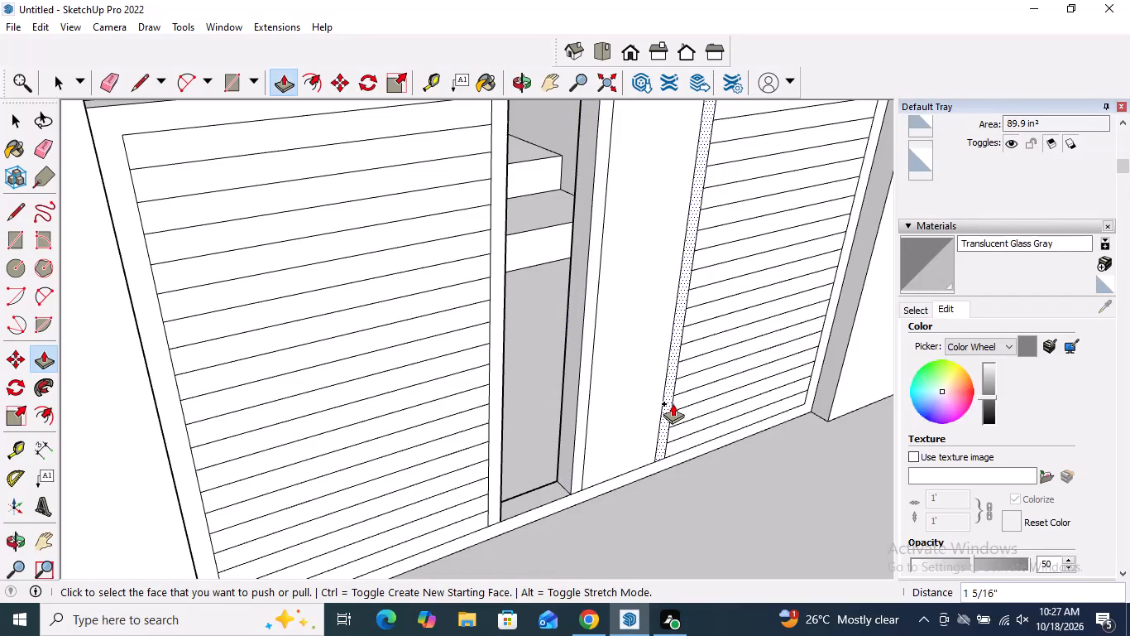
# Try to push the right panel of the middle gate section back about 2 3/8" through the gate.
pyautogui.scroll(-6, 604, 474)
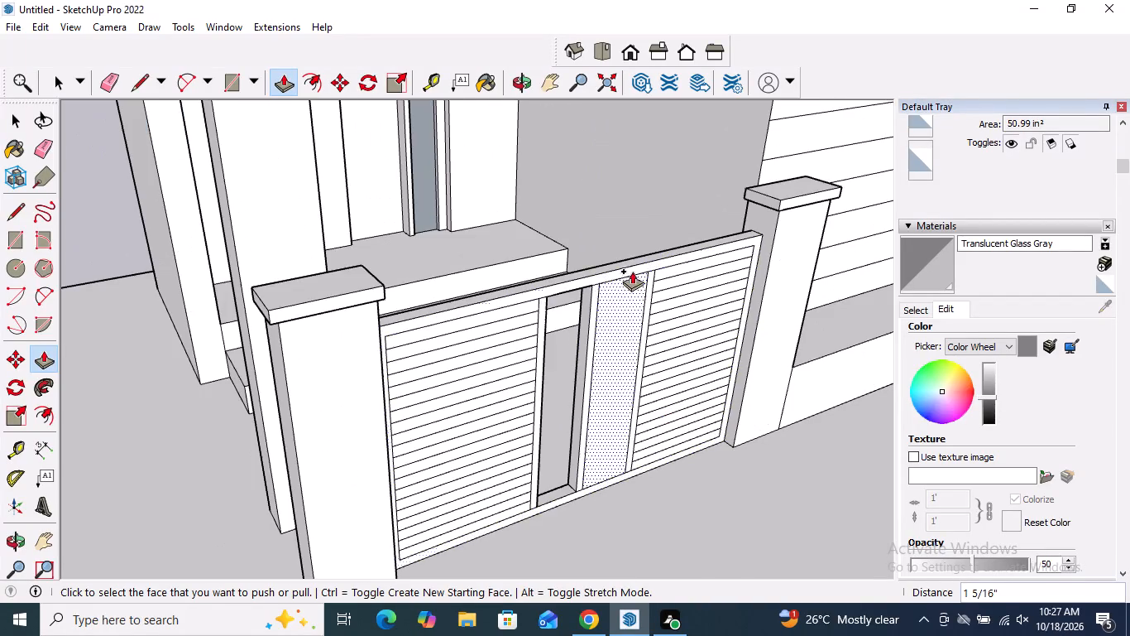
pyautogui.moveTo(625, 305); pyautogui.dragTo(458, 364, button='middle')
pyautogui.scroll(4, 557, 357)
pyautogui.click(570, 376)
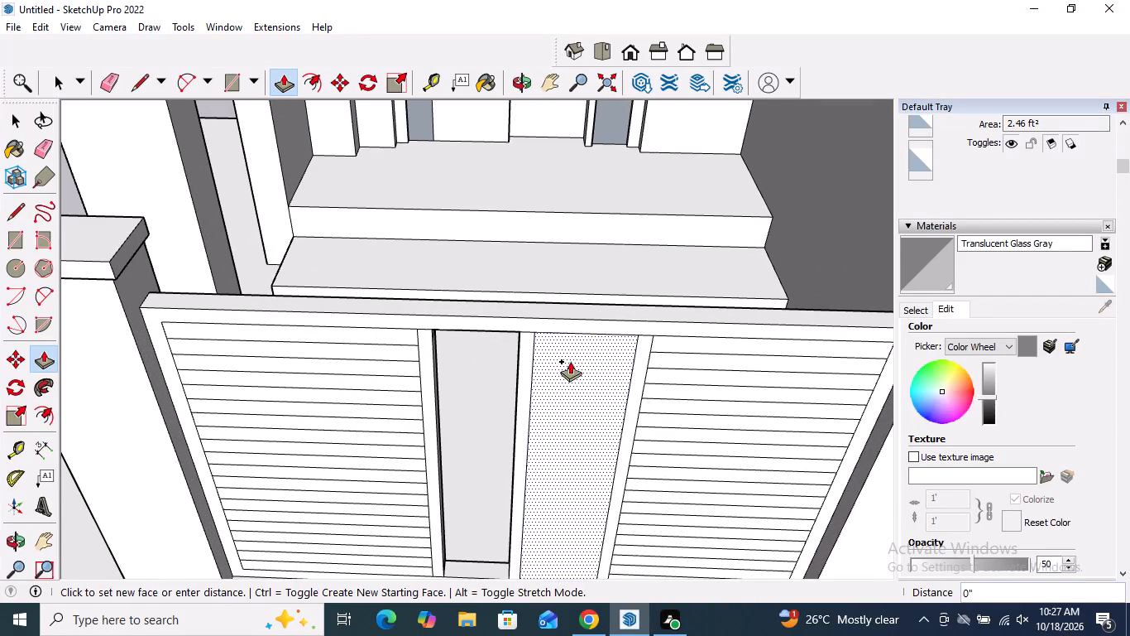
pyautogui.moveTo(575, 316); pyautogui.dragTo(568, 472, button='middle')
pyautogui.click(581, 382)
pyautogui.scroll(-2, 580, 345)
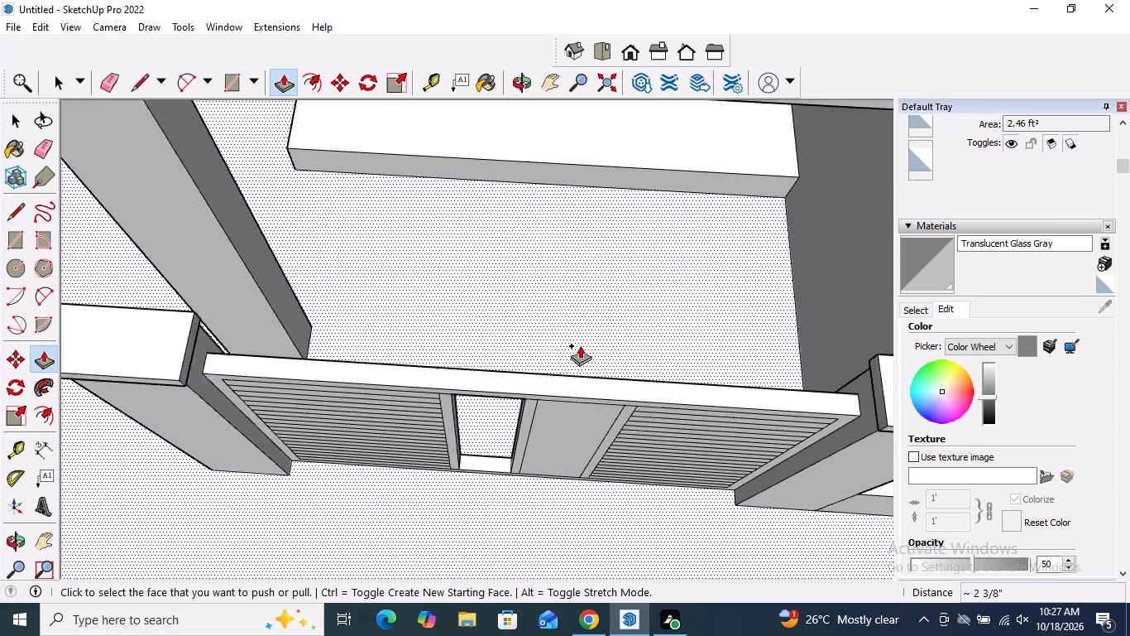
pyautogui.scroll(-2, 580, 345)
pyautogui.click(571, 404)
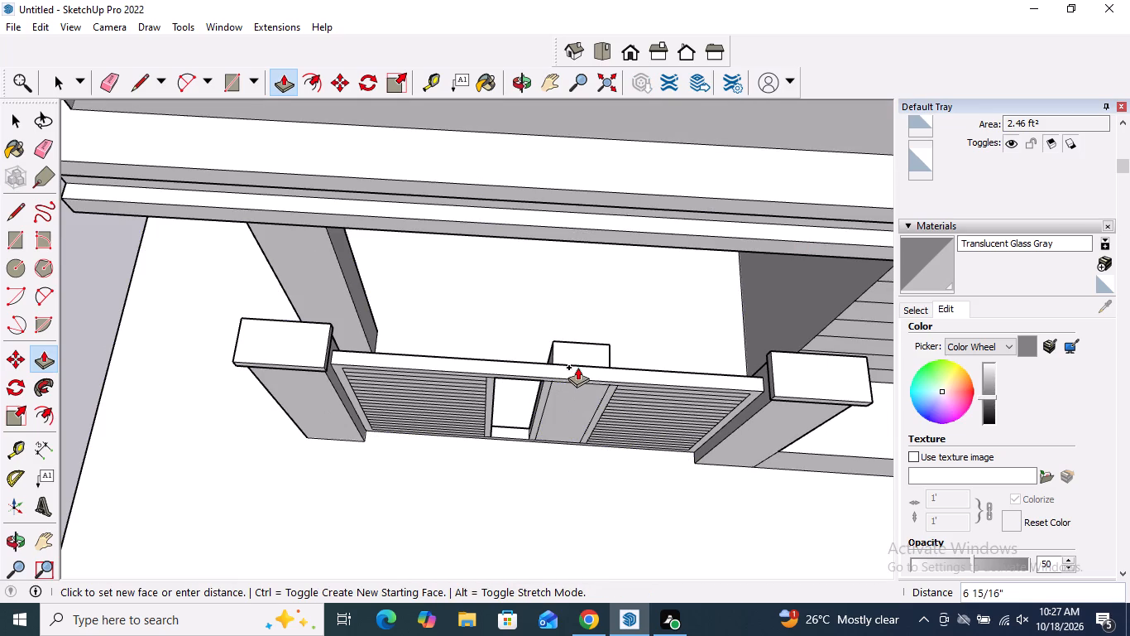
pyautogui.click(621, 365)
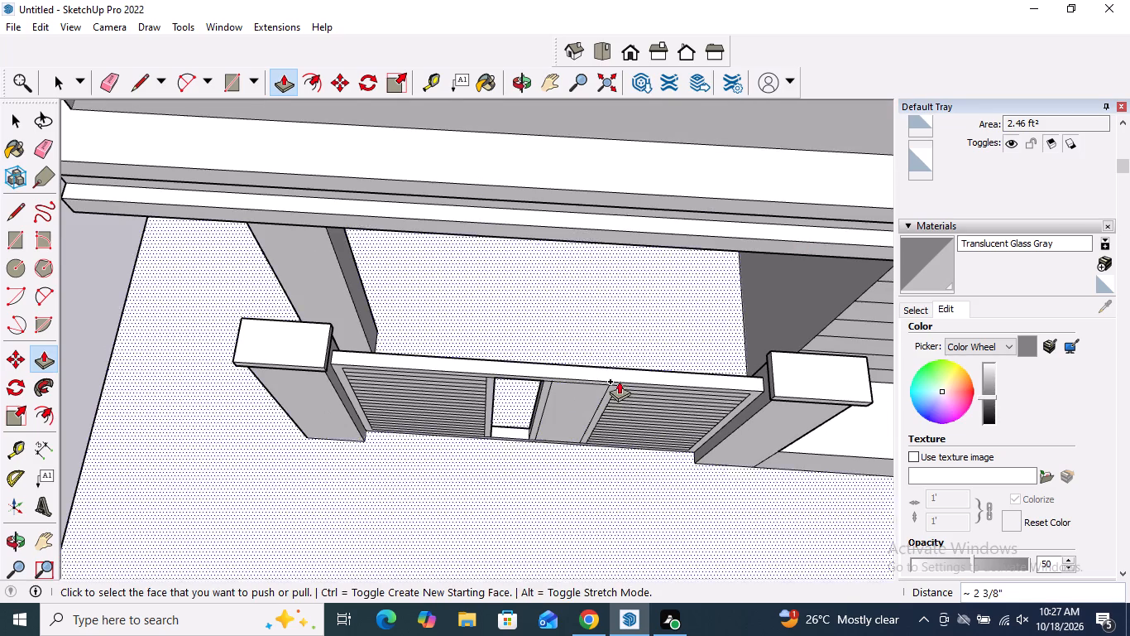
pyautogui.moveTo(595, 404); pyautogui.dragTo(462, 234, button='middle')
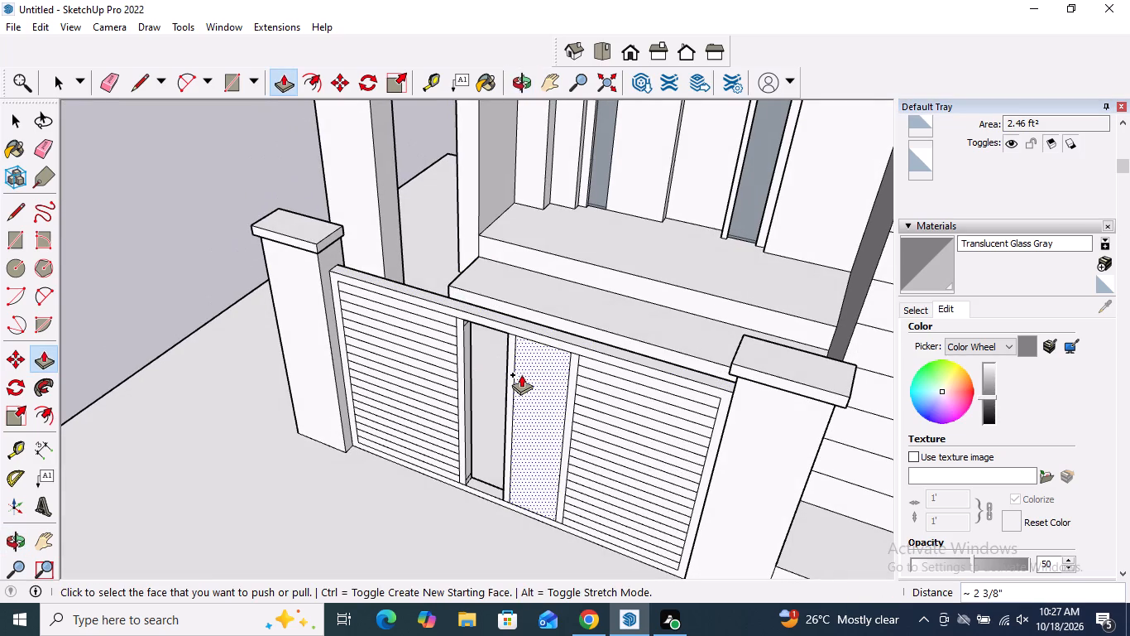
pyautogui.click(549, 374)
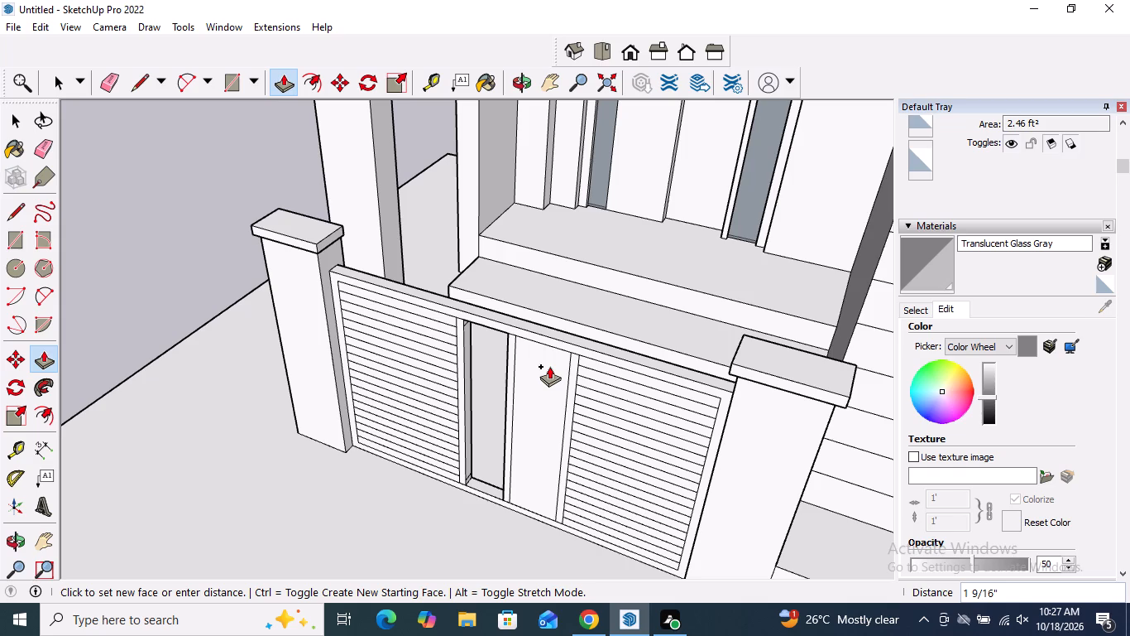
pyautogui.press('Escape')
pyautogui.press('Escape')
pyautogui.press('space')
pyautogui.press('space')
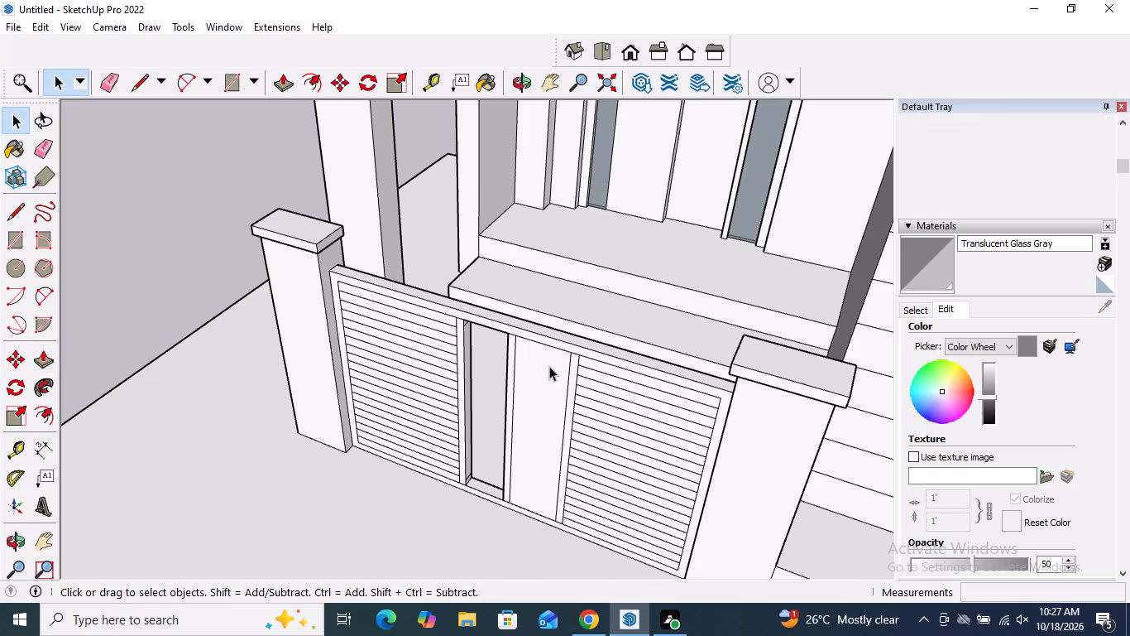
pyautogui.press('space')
# Push the right panel of the middle gate section back about 2 3/8" through the gate to cut the second opening.
pyautogui.click(44, 359)
pyautogui.click(540, 372)
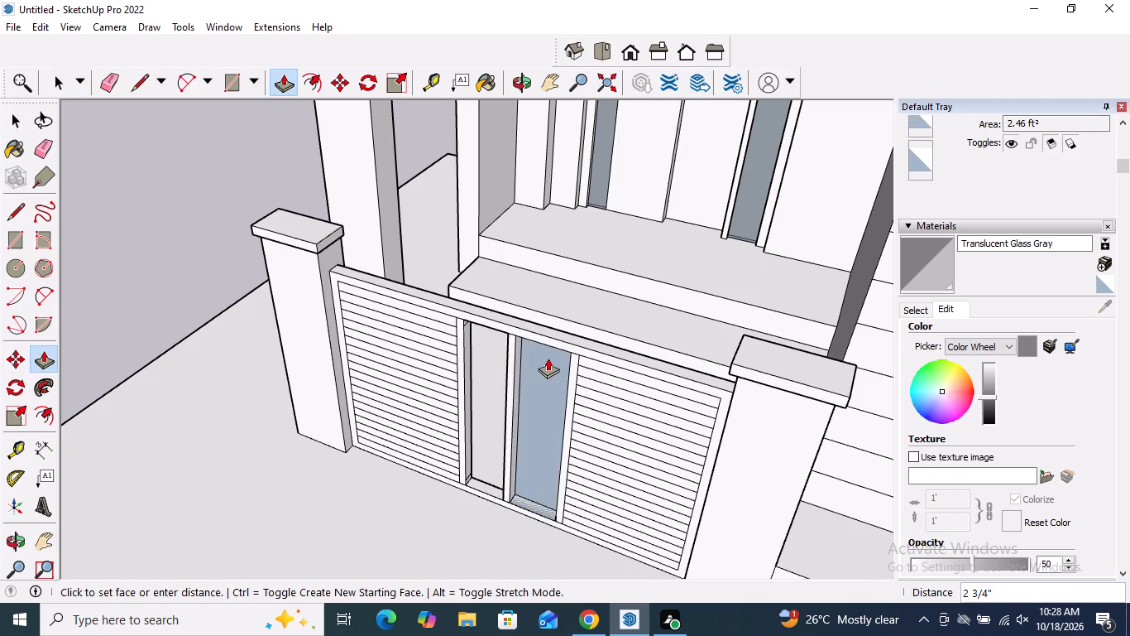
pyautogui.moveTo(546, 335); pyautogui.dragTo(519, 478, button='middle')
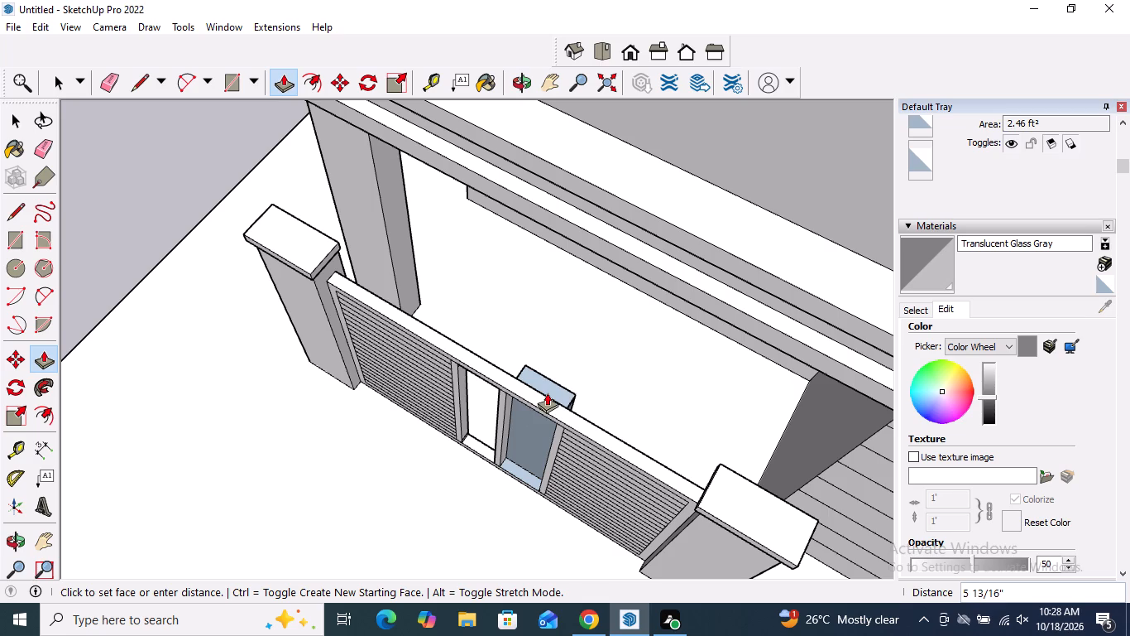
pyautogui.click(577, 409)
pyautogui.moveTo(550, 449); pyautogui.dragTo(554, 291, button='middle')
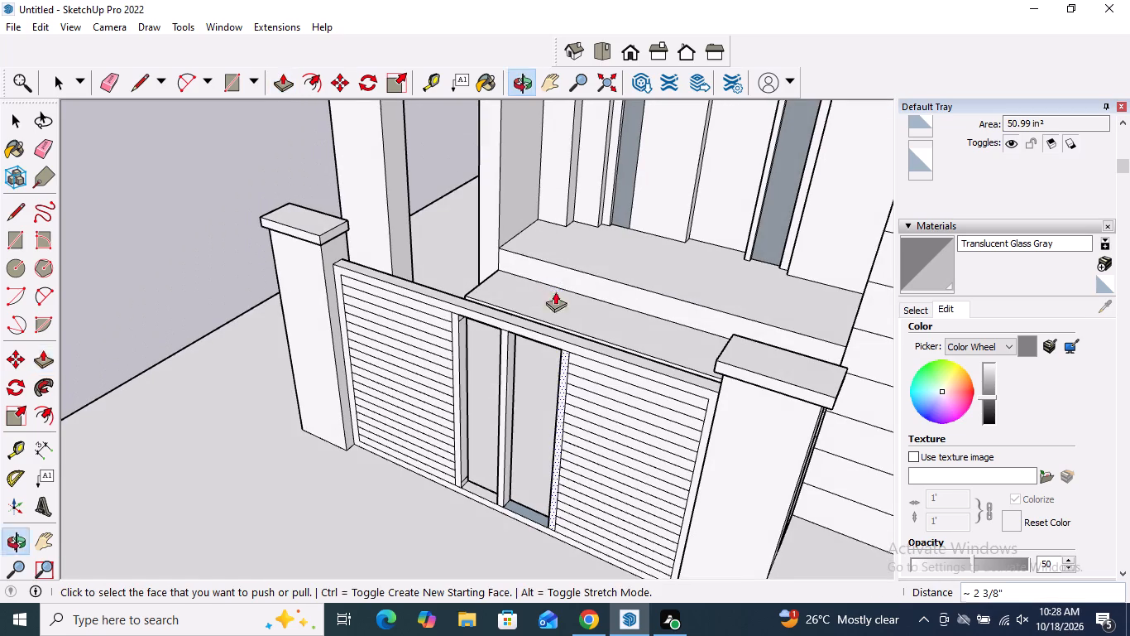
pyautogui.press('space')
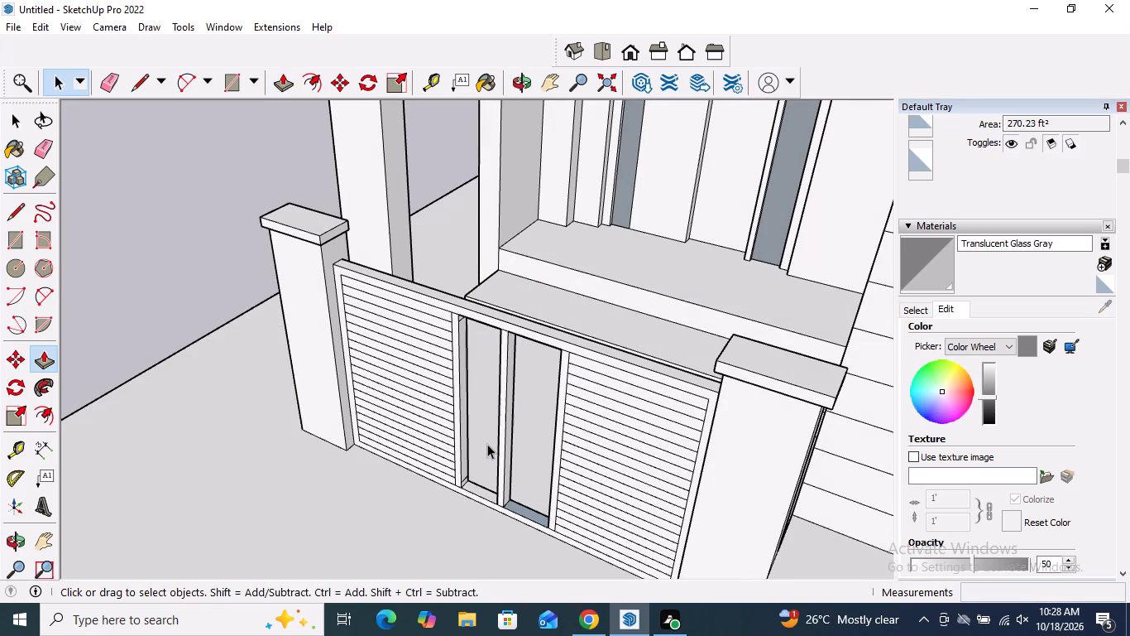
# Erase the stray upper and lower edges on the outer side face of the gate's left middle opening.
pyautogui.scroll(-3, 487, 444)
pyautogui.moveTo(501, 462); pyautogui.dragTo(498, 260, button='middle')
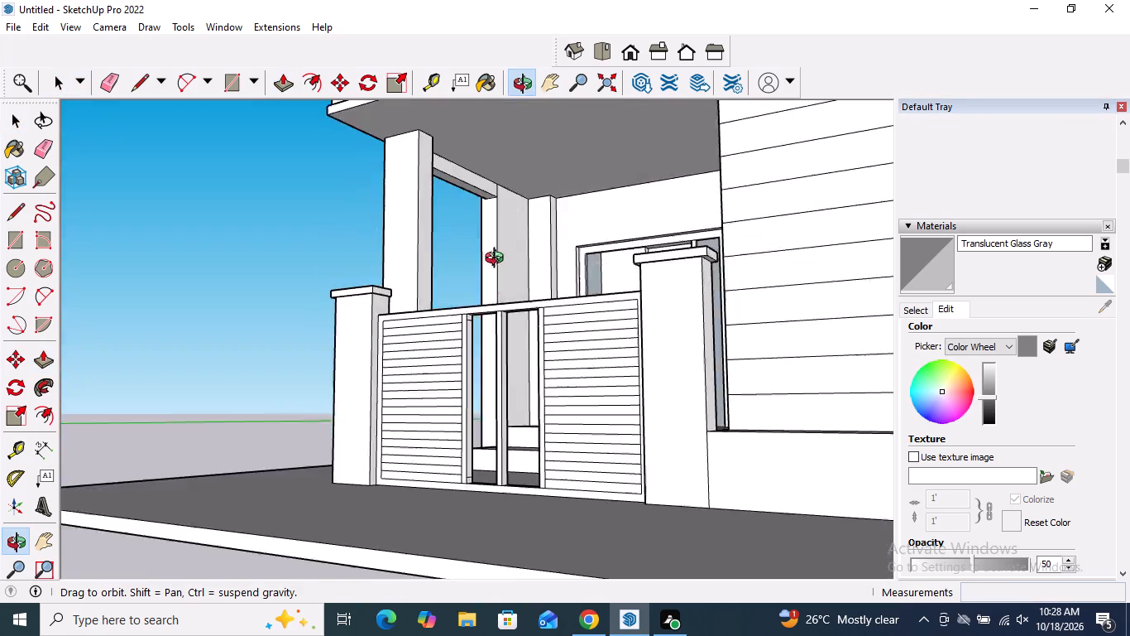
pyautogui.moveTo(498, 260); pyautogui.dragTo(488, 297, button='middle')
pyautogui.scroll(7, 468, 399)
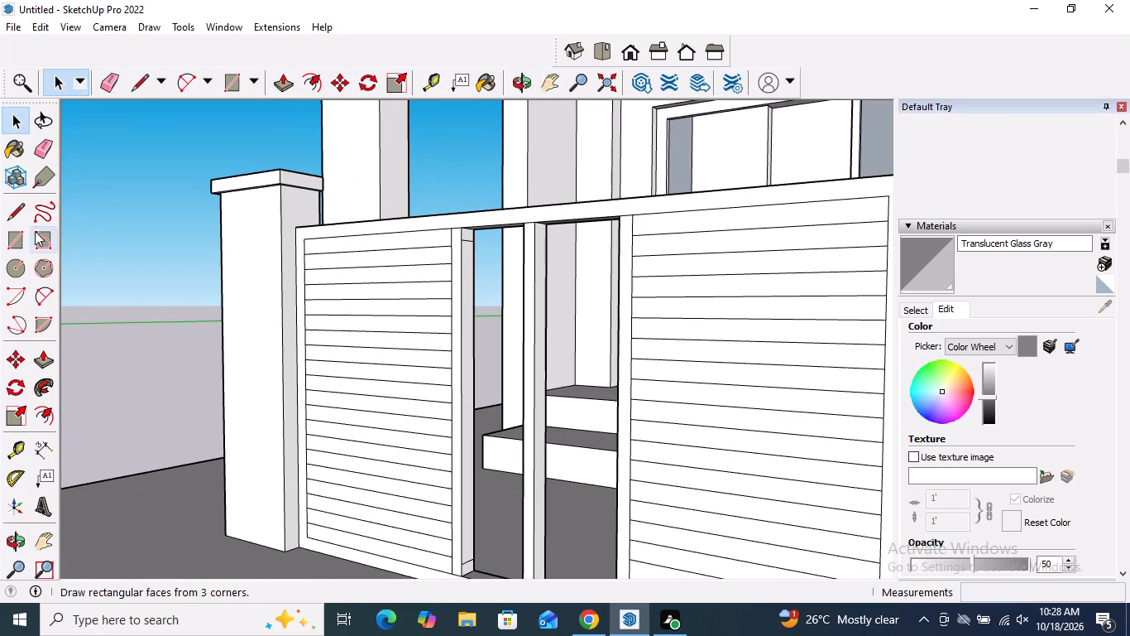
pyautogui.click(42, 144)
pyautogui.scroll(3, 517, 359)
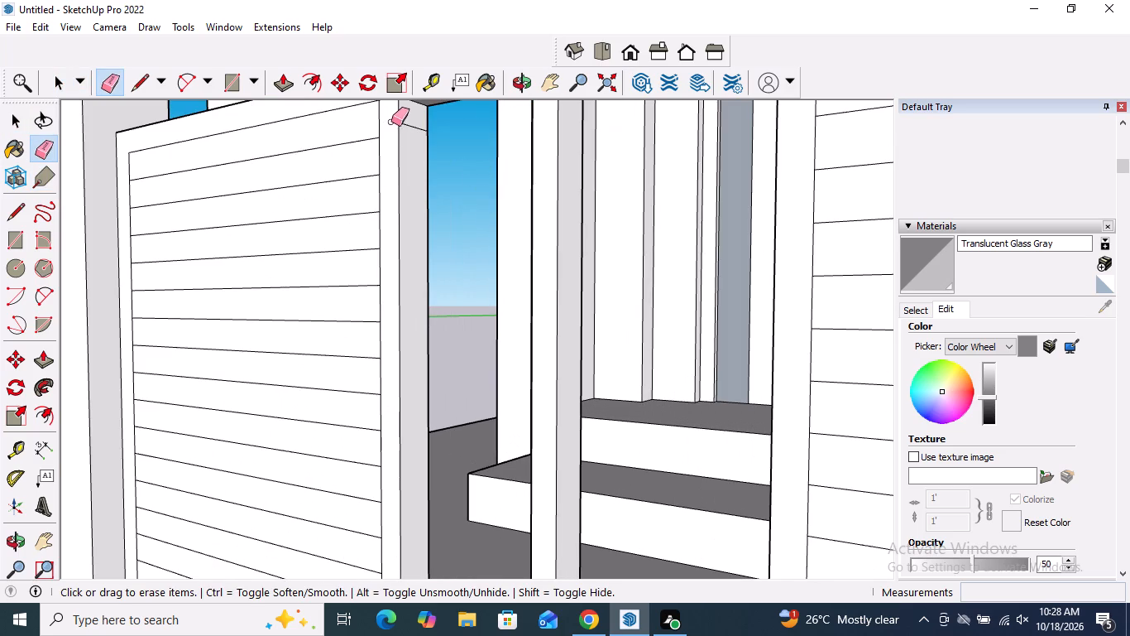
pyautogui.click(406, 124)
pyautogui.scroll(-10, 429, 128)
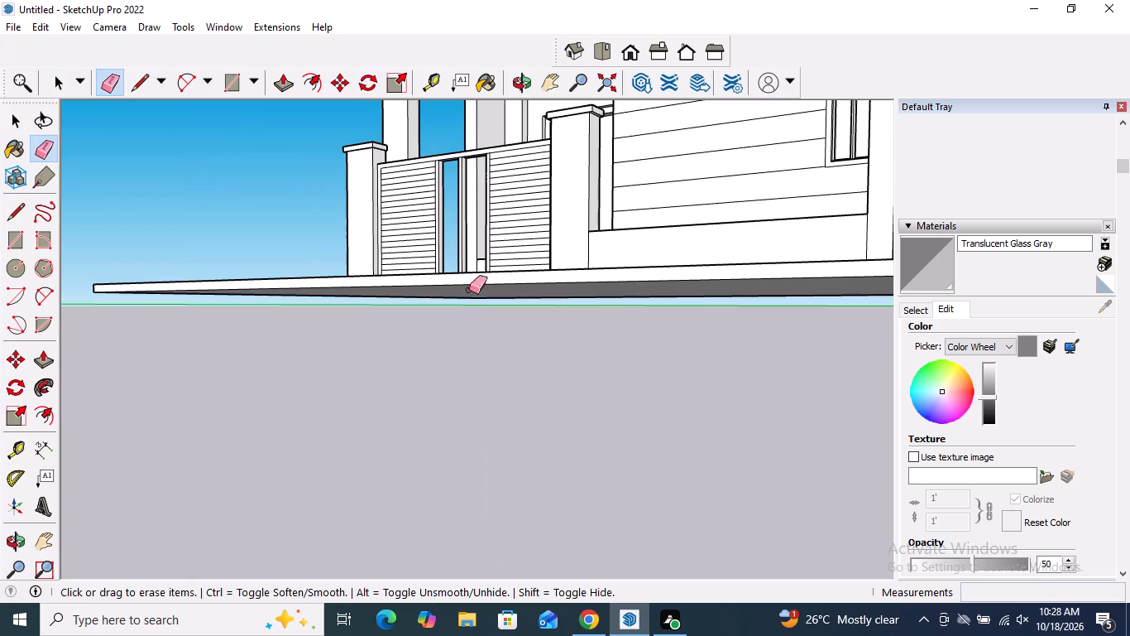
pyautogui.scroll(4, 471, 263)
pyautogui.moveTo(471, 266); pyautogui.dragTo(471, 367, button='middle')
pyautogui.scroll(7, 406, 295)
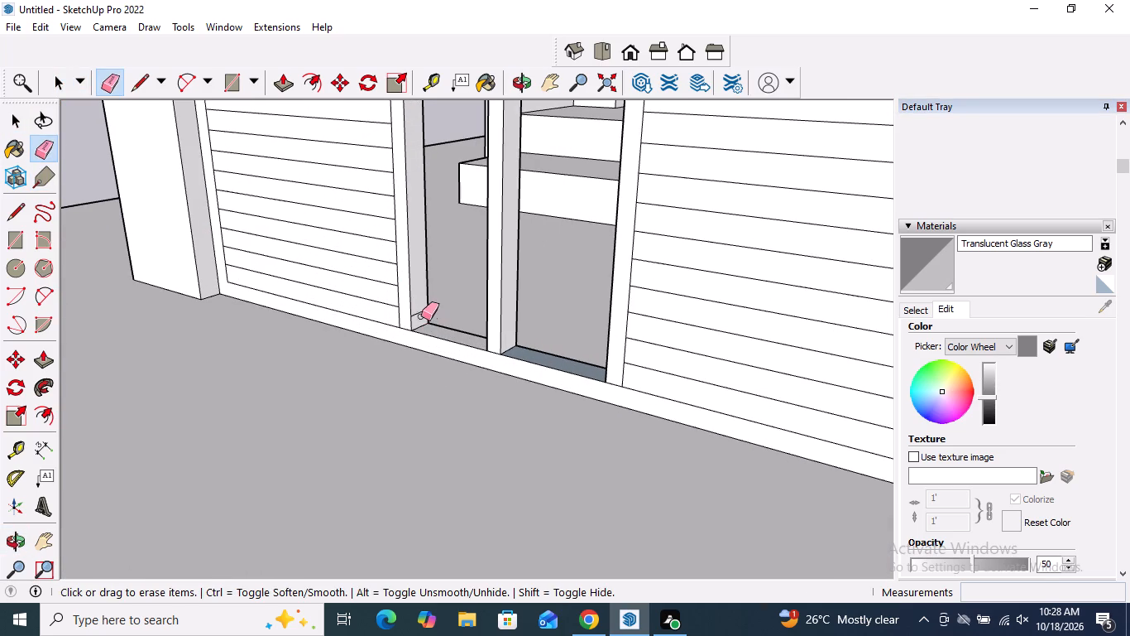
pyautogui.click(419, 312)
# Erase the stray lower and upper edges on the outer side face of the gate's right middle opening.
pyautogui.scroll(-4, 438, 338)
pyautogui.moveTo(455, 335); pyautogui.dragTo(611, 349, button='middle')
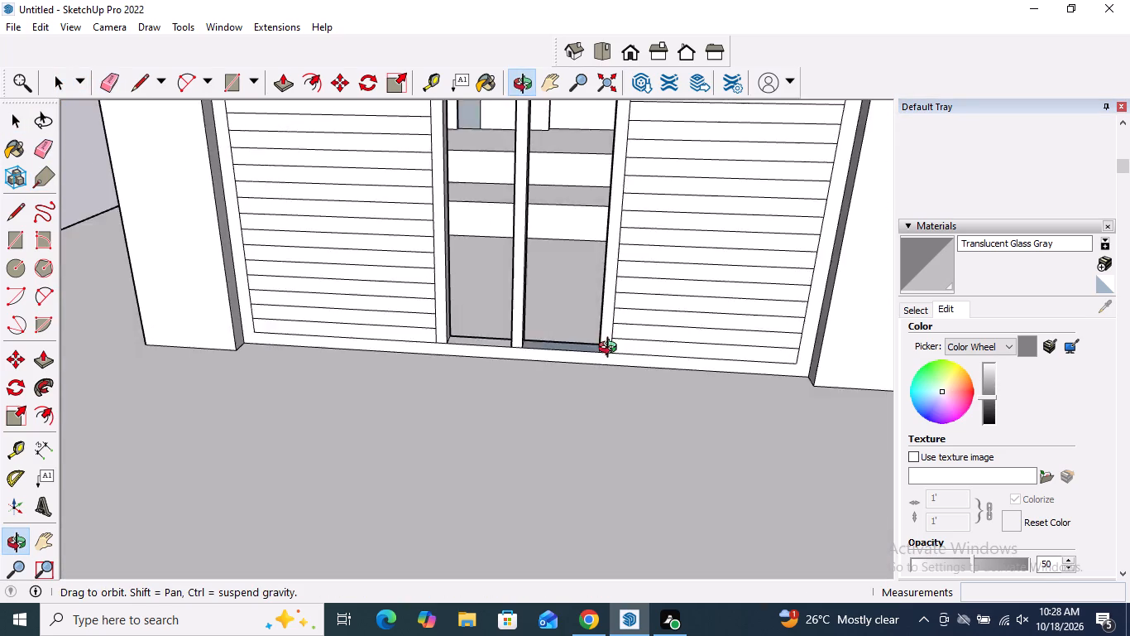
pyautogui.moveTo(611, 349); pyautogui.dragTo(724, 363, button='middle')
pyautogui.scroll(9, 603, 313)
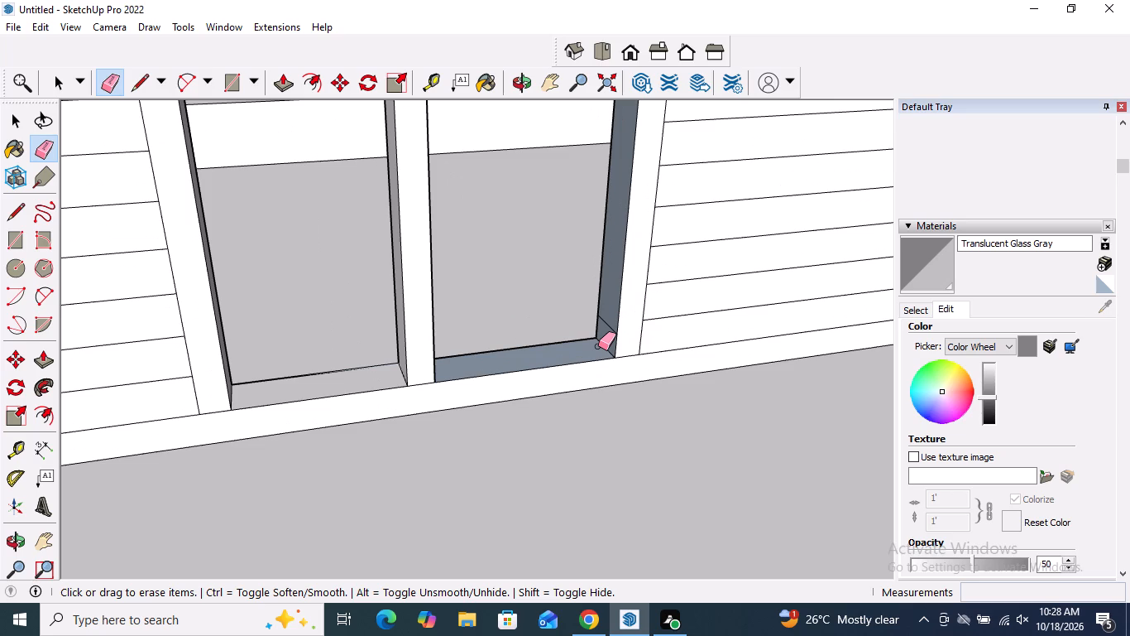
pyautogui.scroll(-2, 621, 321)
pyautogui.moveTo(611, 334); pyautogui.dragTo(674, 333, button='middle')
pyautogui.scroll(5, 615, 318)
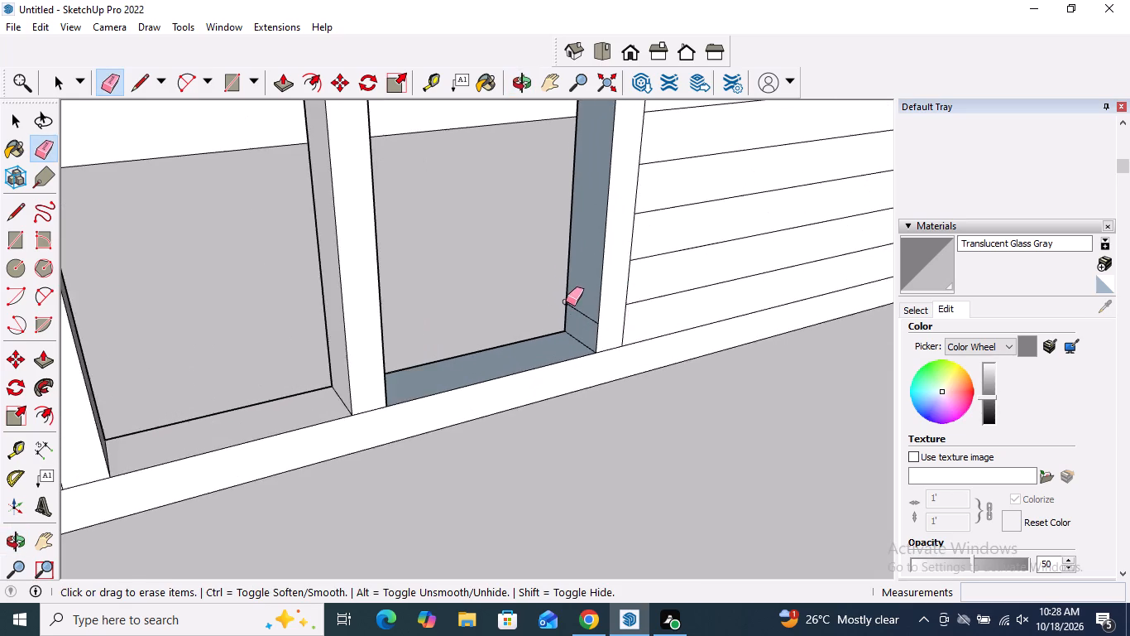
pyautogui.scroll(3, 566, 301)
pyautogui.click(594, 321)
pyautogui.scroll(-2, 605, 468)
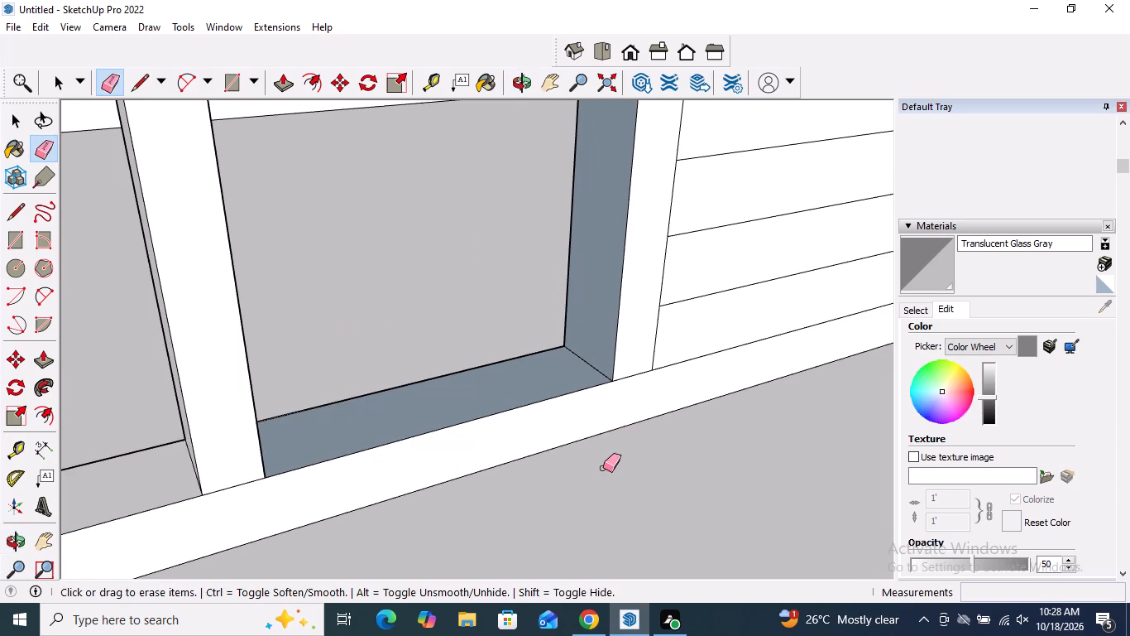
pyautogui.scroll(-15, 603, 468)
pyautogui.scroll(6, 587, 151)
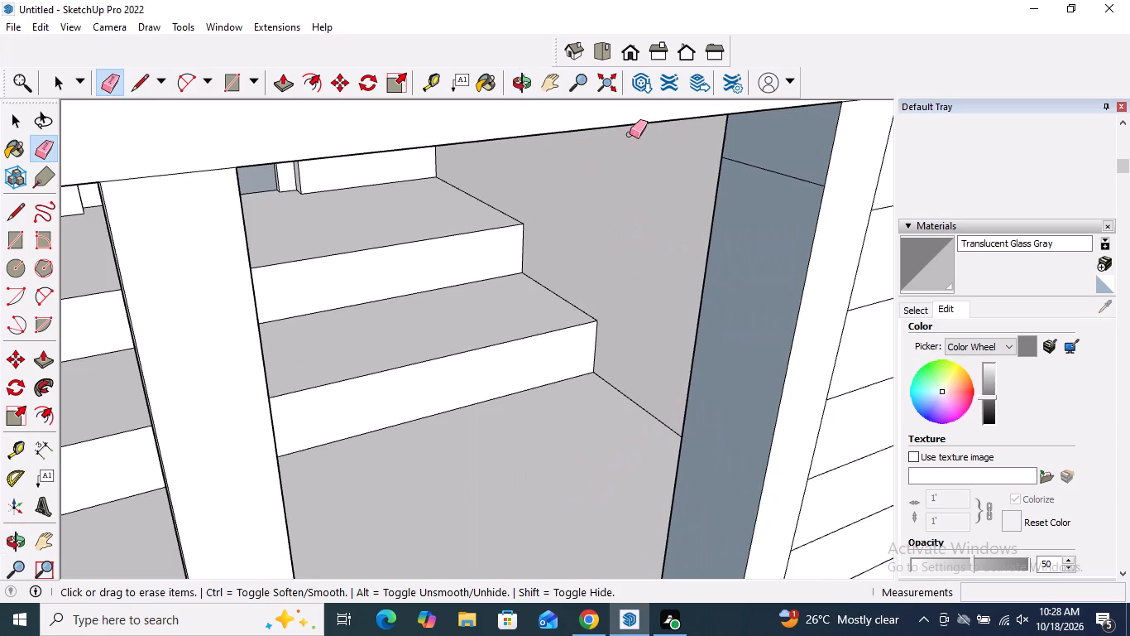
pyautogui.click(788, 175)
pyautogui.scroll(-8, 759, 228)
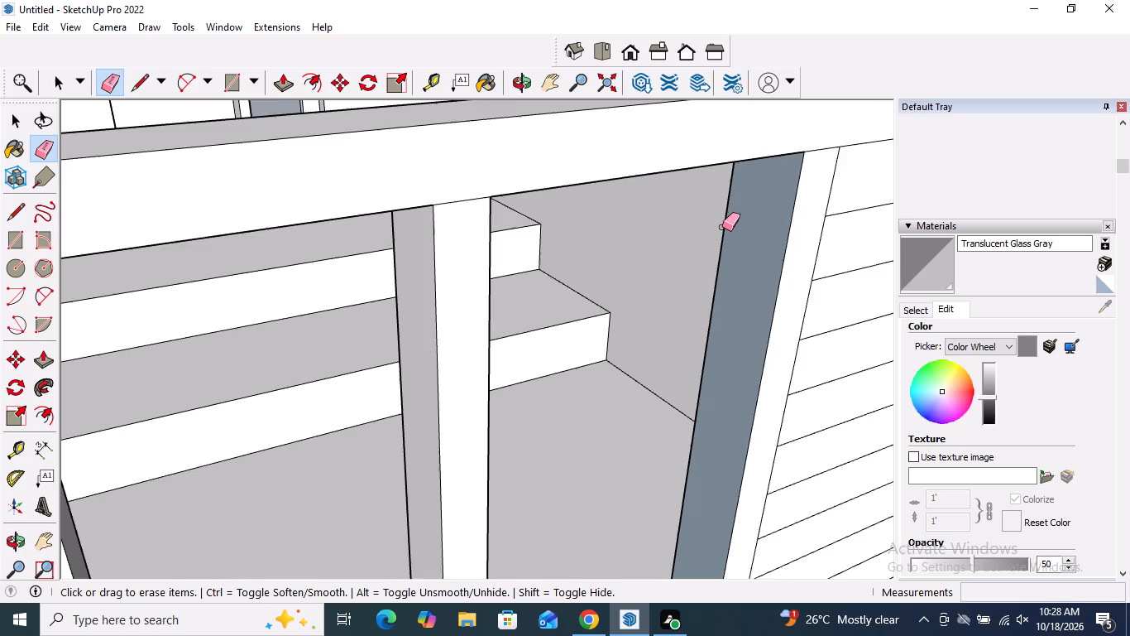
# Draw a vertical midline about 3' 2 5/16" long up the outer side face of the gate's right middle opening.
pyautogui.scroll(-2, 722, 227)
pyautogui.press('space')
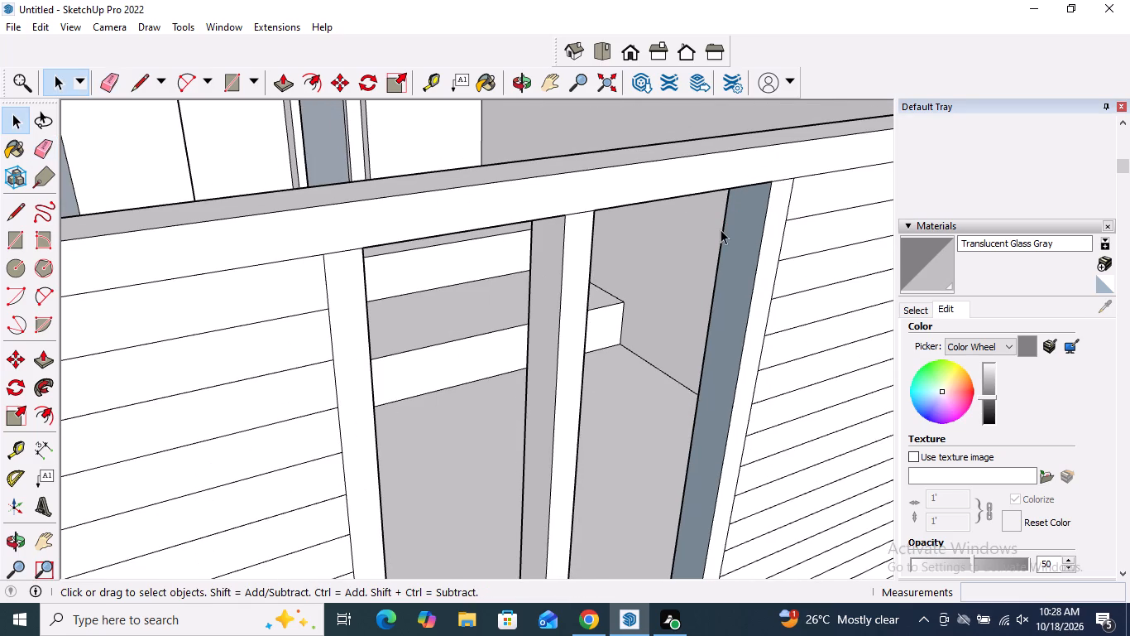
pyautogui.click(4, 214)
pyautogui.scroll(-5, 532, 300)
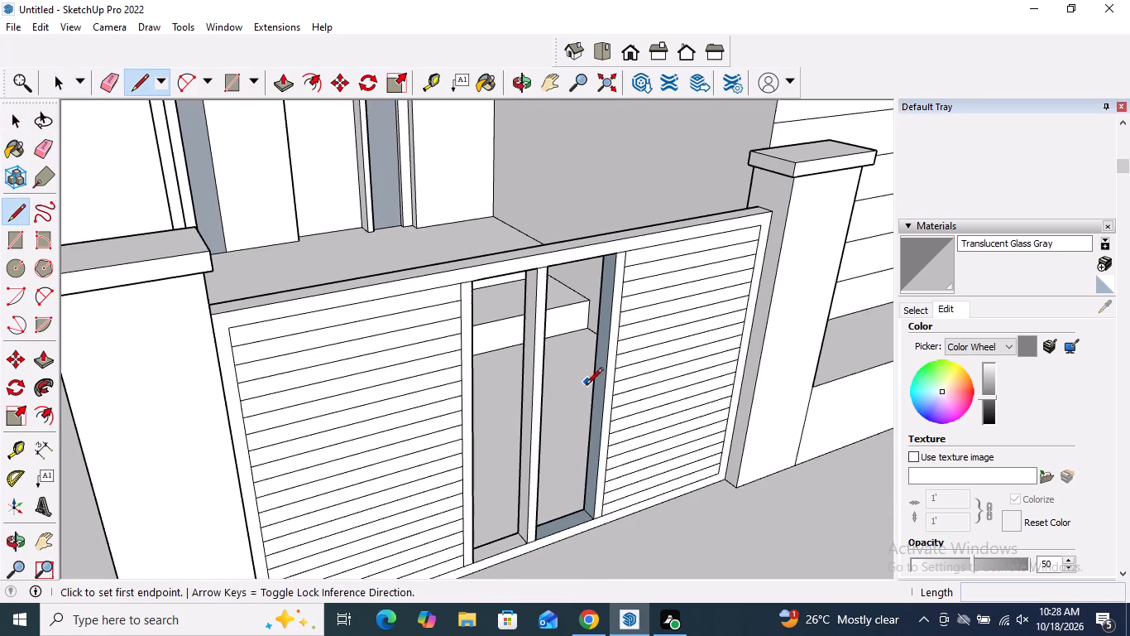
pyautogui.scroll(4, 568, 515)
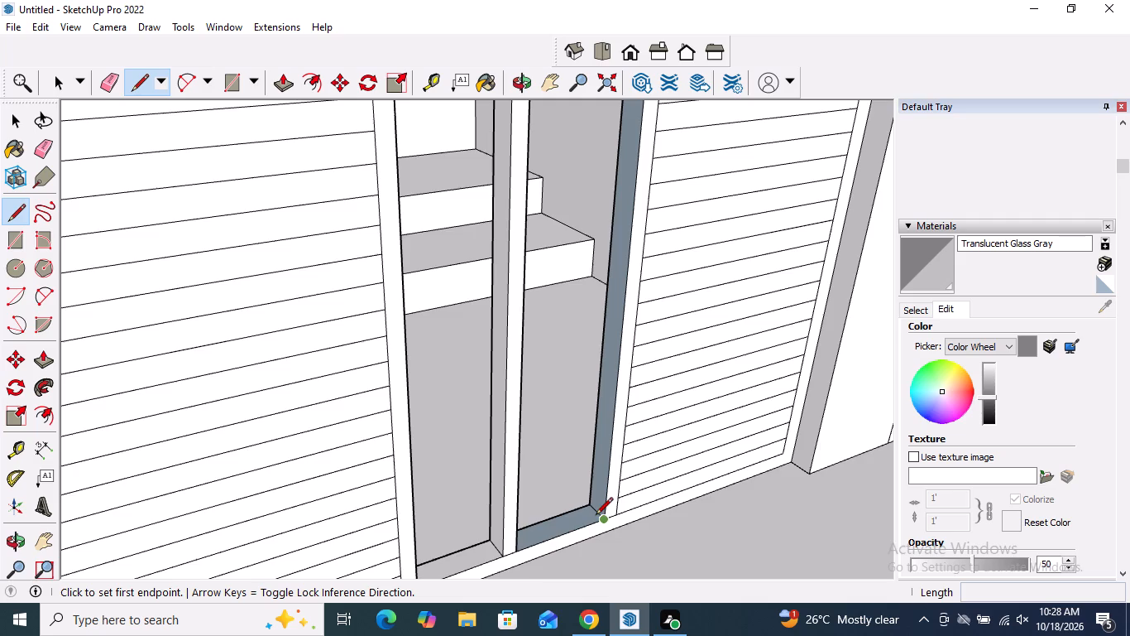
pyautogui.scroll(9, 596, 516)
pyautogui.click(596, 505)
pyautogui.scroll(-5, 604, 534)
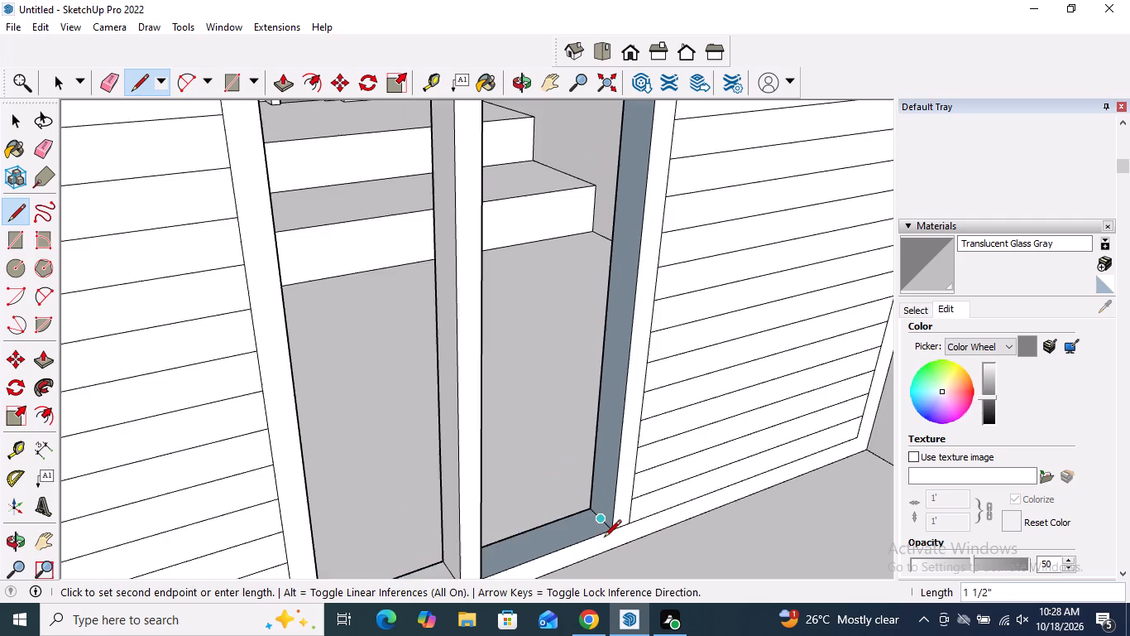
pyautogui.scroll(-8, 604, 538)
pyautogui.moveTo(614, 234); pyautogui.dragTo(666, 107, button='middle')
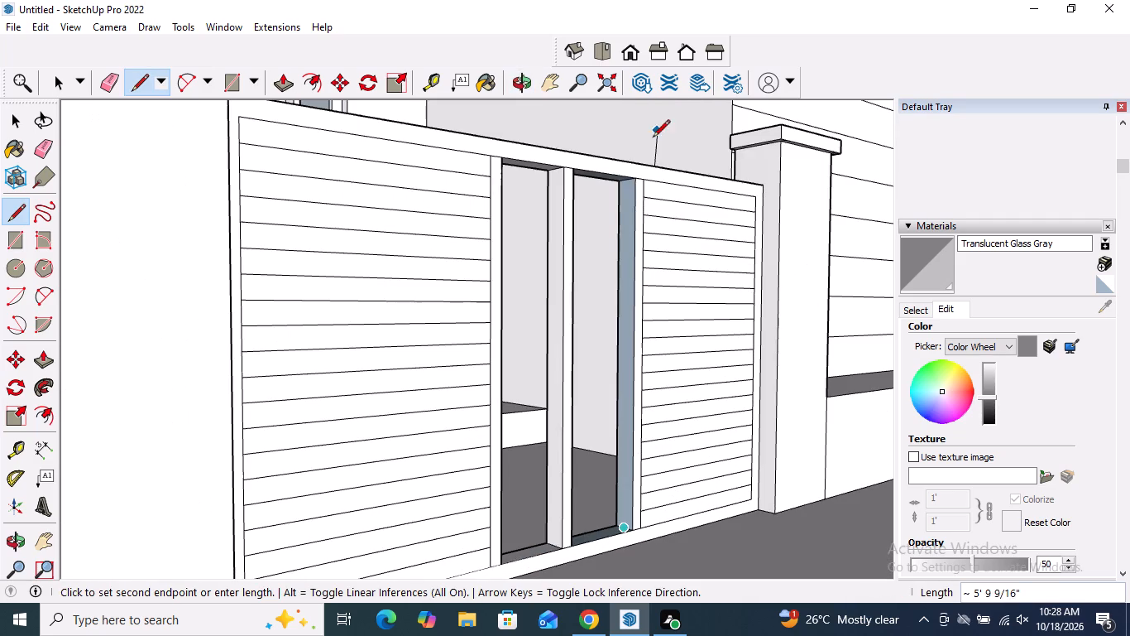
pyautogui.scroll(15, 621, 171)
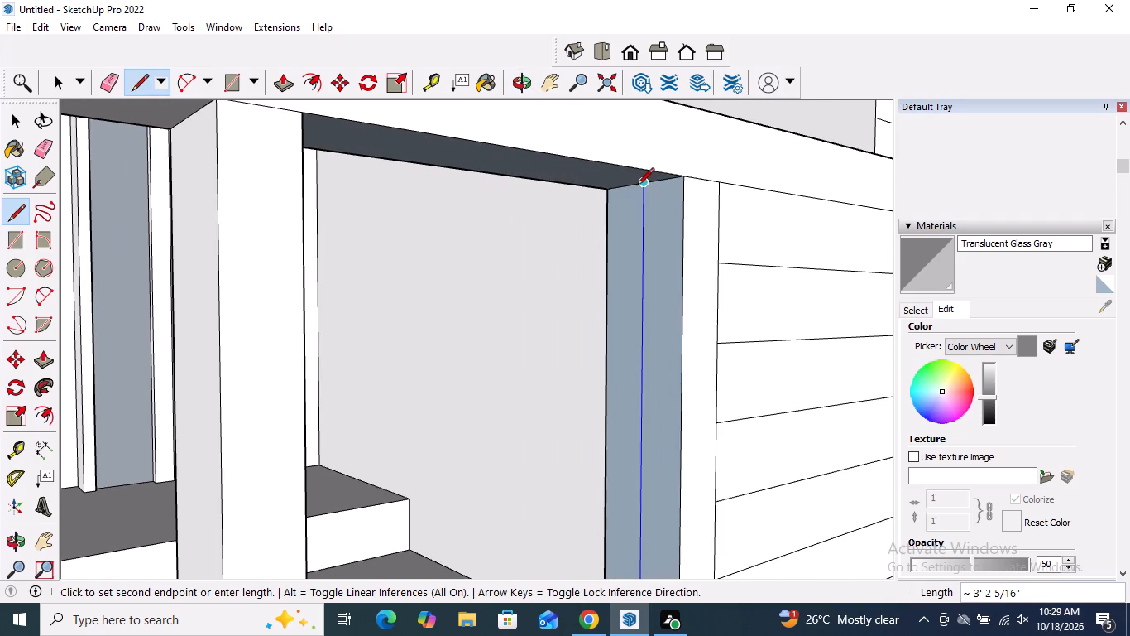
pyautogui.click(637, 186)
# Draw a 9 1/4" midline across the top inner face of the right middle opening.
pyautogui.moveTo(641, 224); pyautogui.dragTo(371, 136, button='middle')
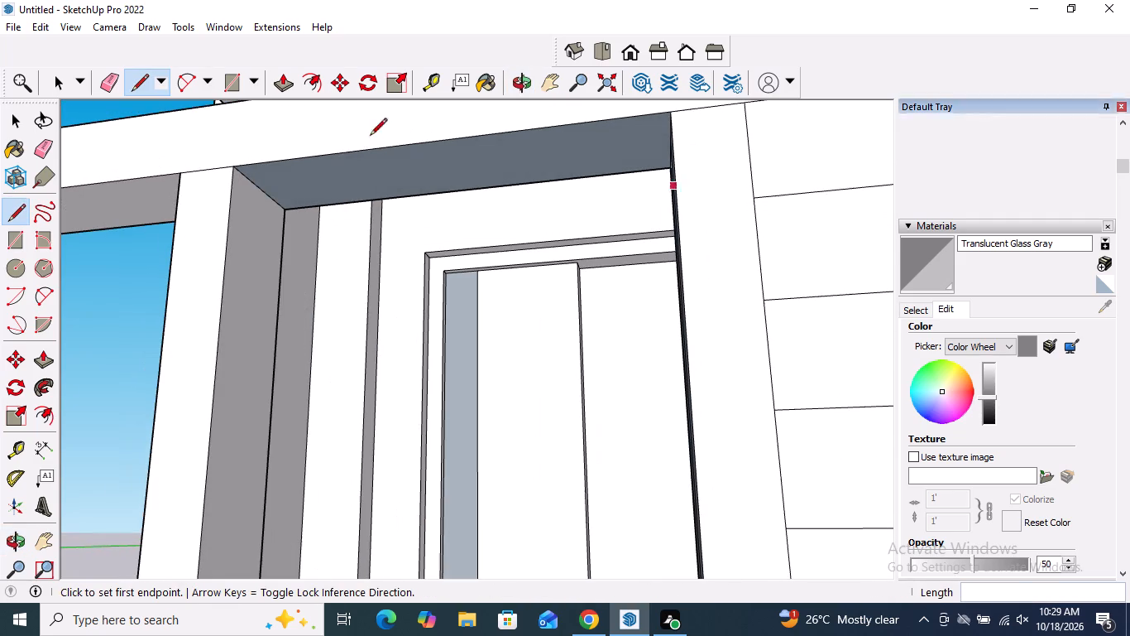
pyautogui.click(264, 192)
pyautogui.moveTo(539, 171); pyautogui.dragTo(602, 147, button='middle')
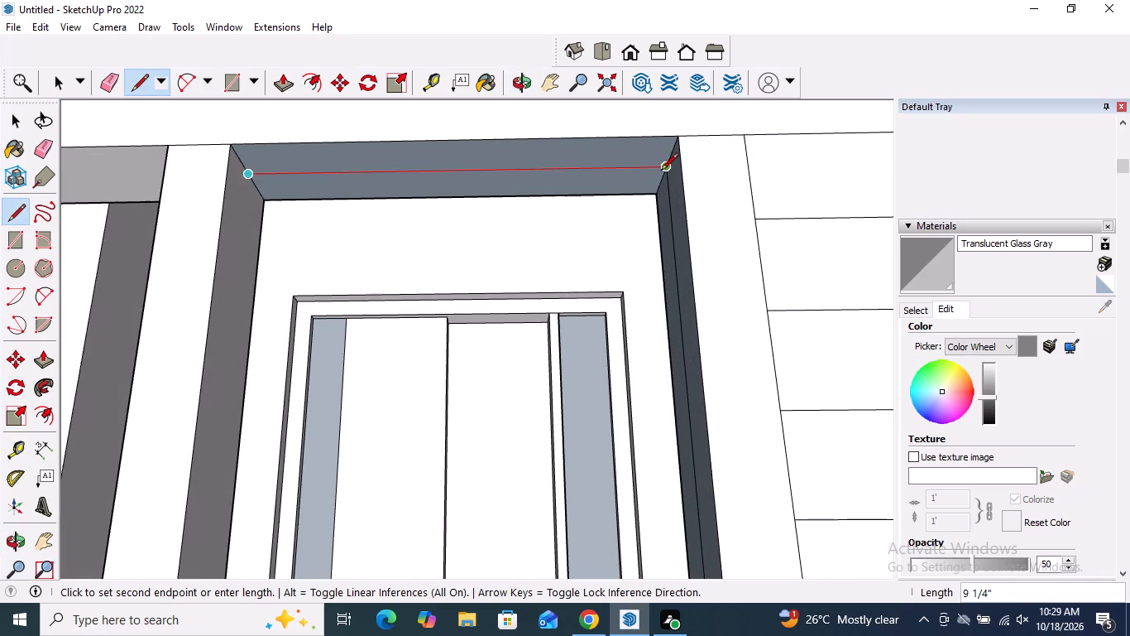
pyautogui.click(661, 171)
# Draw a vertical midline down the centre post's face inside the right middle opening, from the top midline to the sill.
pyautogui.moveTo(419, 163); pyautogui.dragTo(208, 164, button='middle')
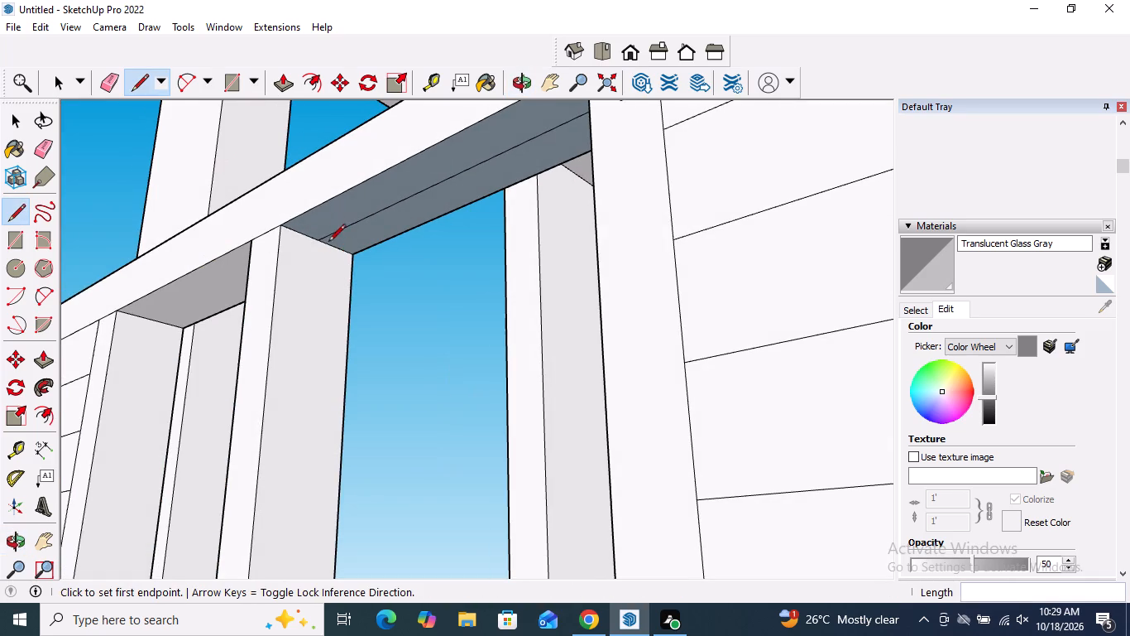
pyautogui.click(316, 242)
pyautogui.scroll(-10, 330, 228)
pyautogui.moveTo(334, 212); pyautogui.dragTo(328, 251, button='middle')
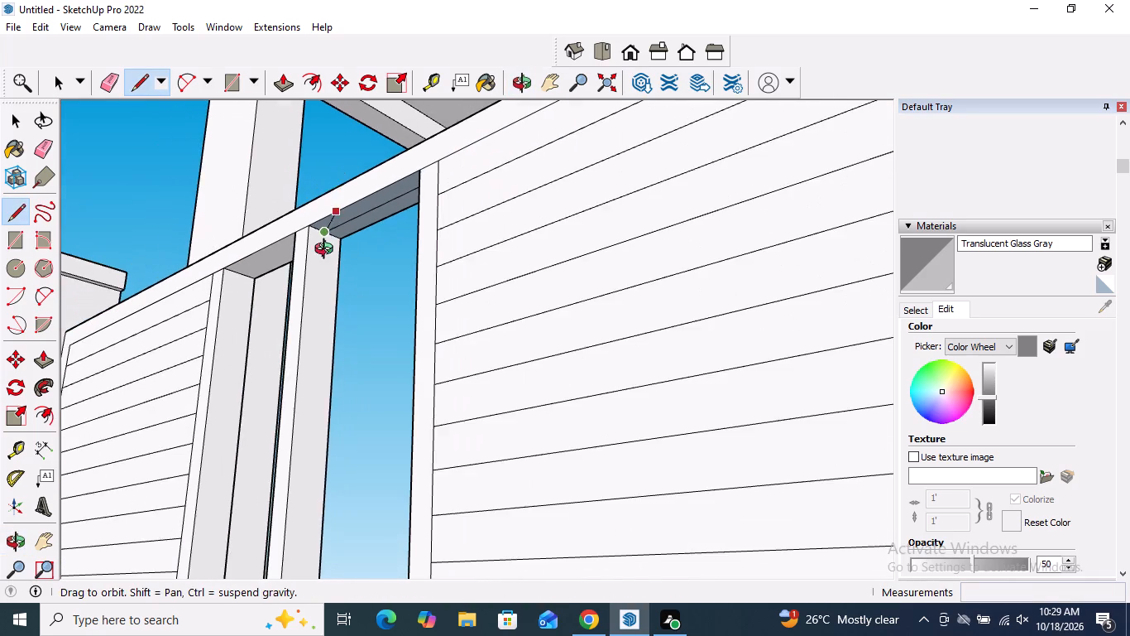
pyautogui.moveTo(328, 251); pyautogui.dragTo(314, 396, button='middle')
pyautogui.scroll(-9, 332, 314)
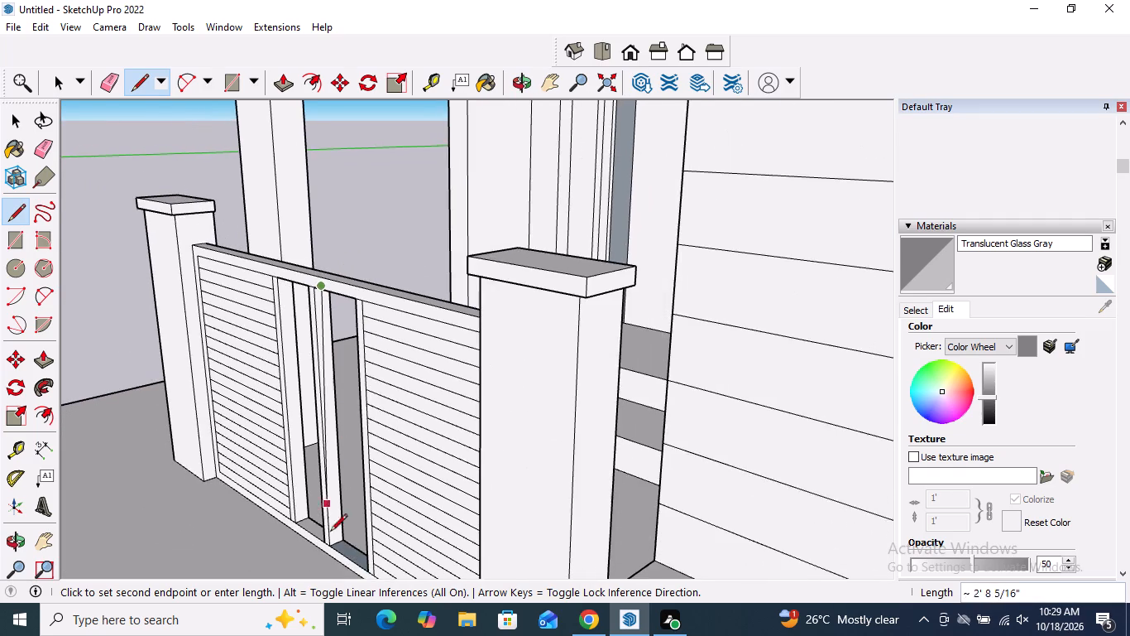
pyautogui.scroll(11, 334, 560)
pyautogui.click(340, 515)
# Draw a 9 1/4" midline along the sill of the right middle opening to close a pane face.
pyautogui.moveTo(344, 514); pyautogui.dragTo(399, 547, button='middle')
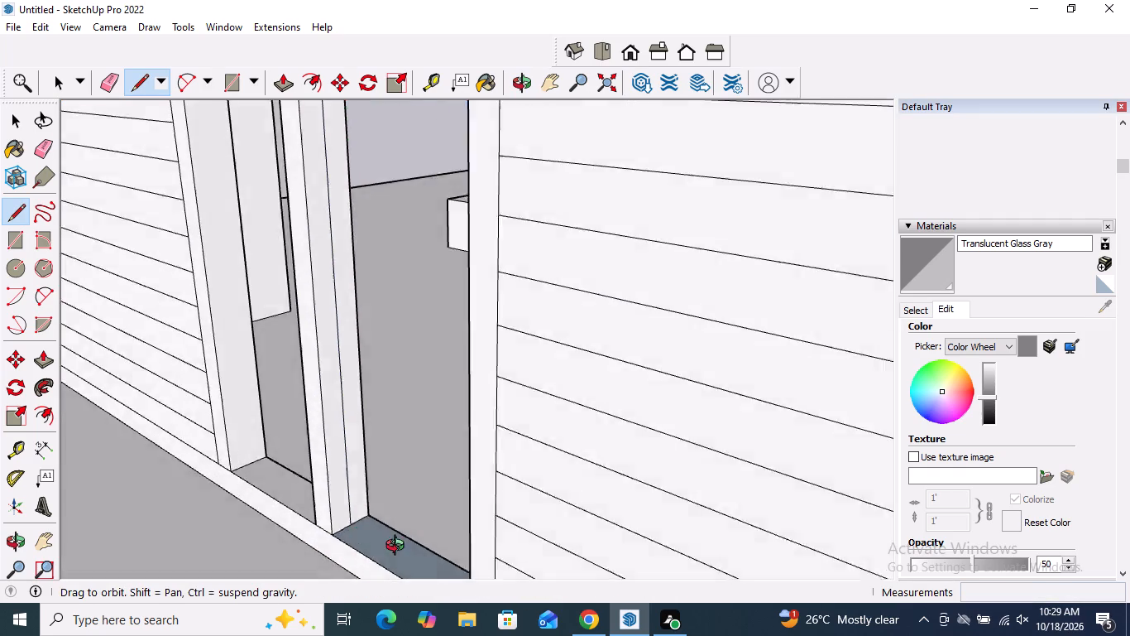
pyautogui.moveTo(399, 547); pyautogui.dragTo(645, 555, button='middle')
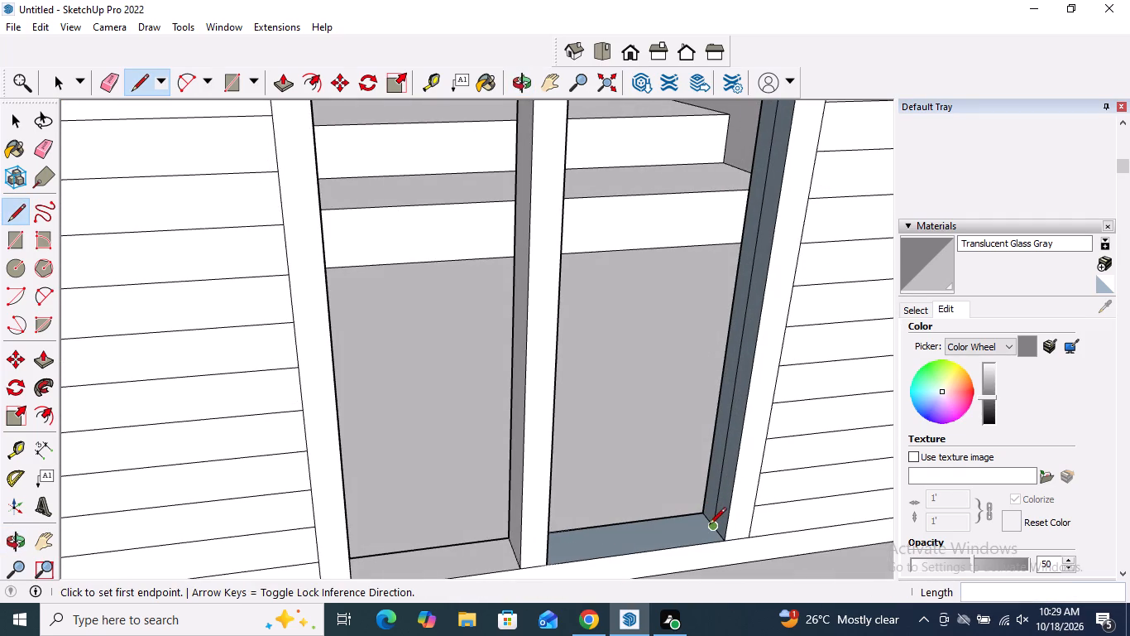
pyautogui.click(709, 526)
pyautogui.moveTo(689, 521); pyautogui.dragTo(485, 543, button='middle')
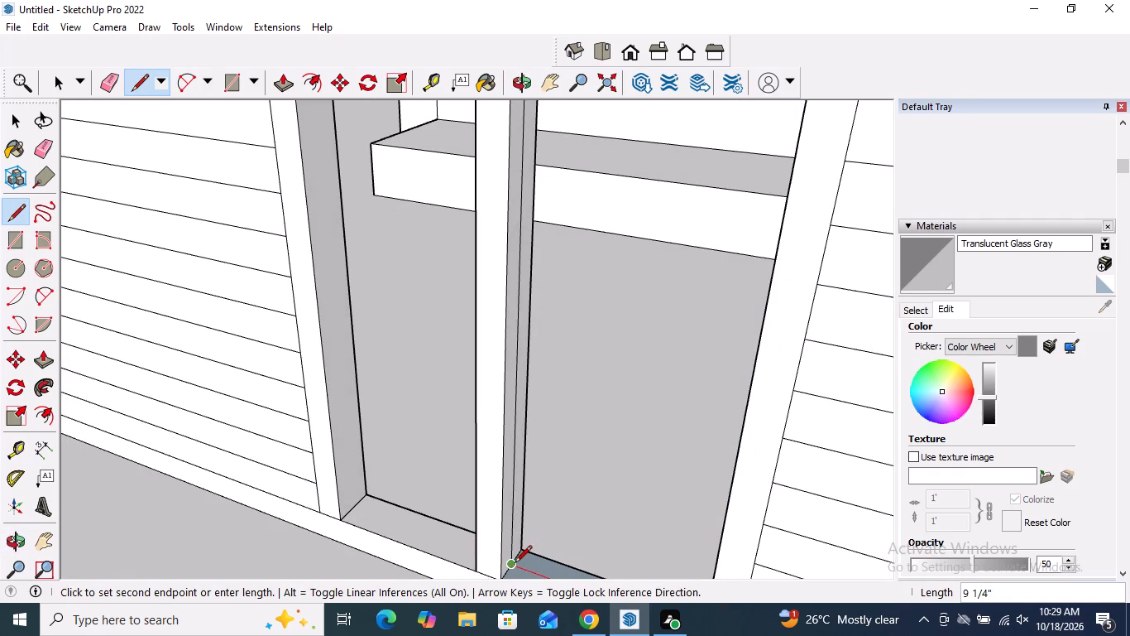
pyautogui.click(515, 564)
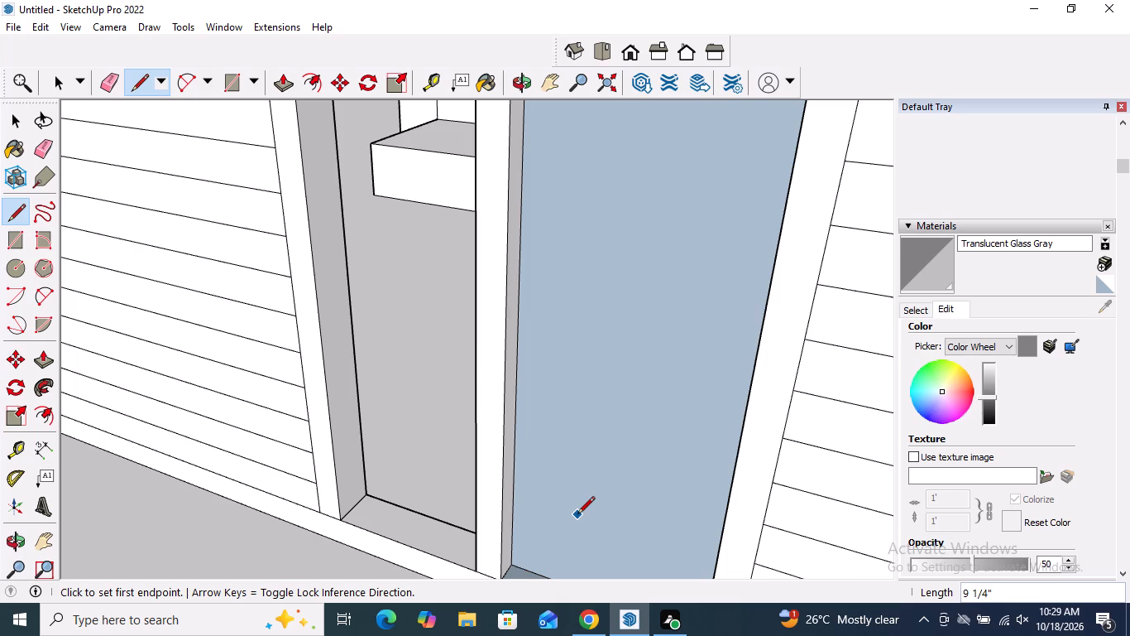
# Paint the new pane in the right middle opening with Translucent Glass Gray.
pyautogui.press('space')
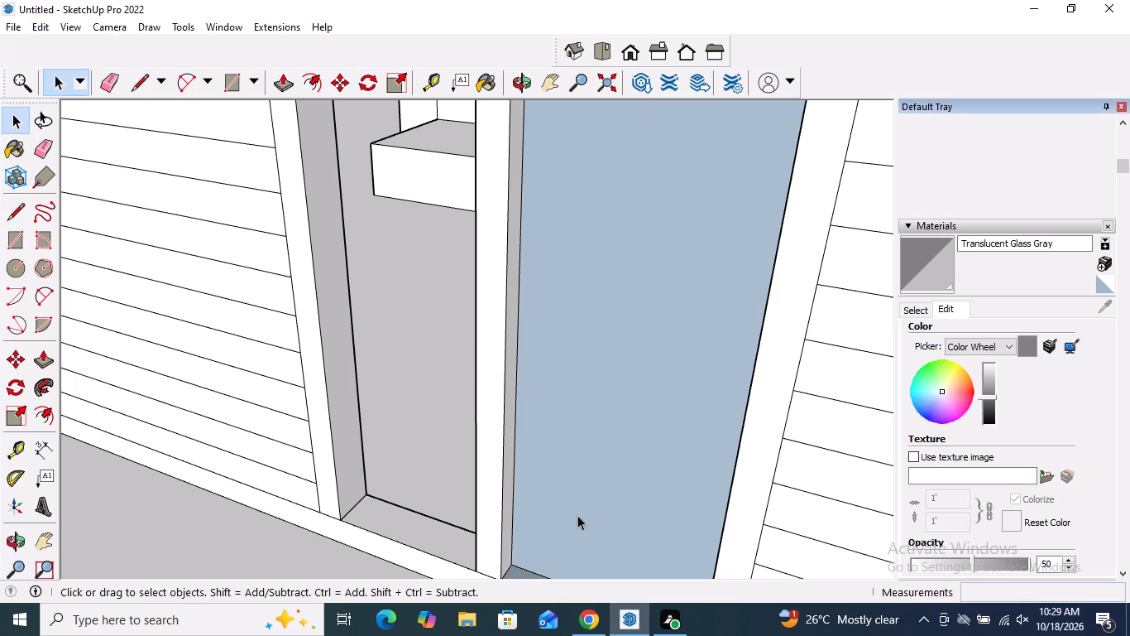
pyautogui.click(945, 273)
pyautogui.click(599, 403)
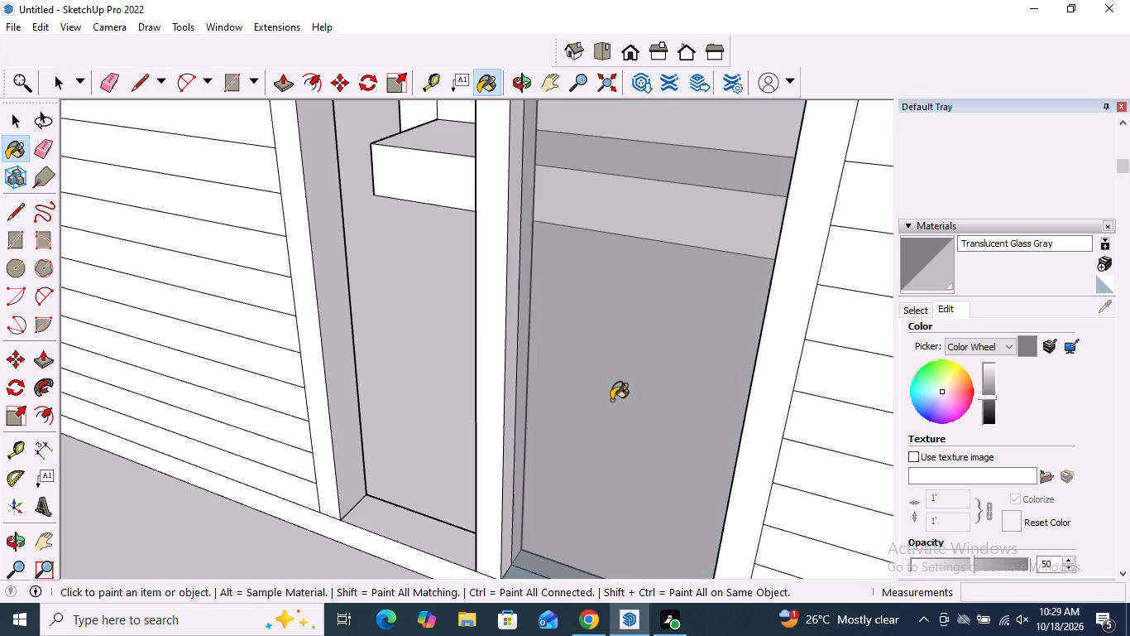
pyautogui.scroll(-4, 631, 378)
pyautogui.moveTo(637, 382); pyautogui.dragTo(764, 371, button='middle')
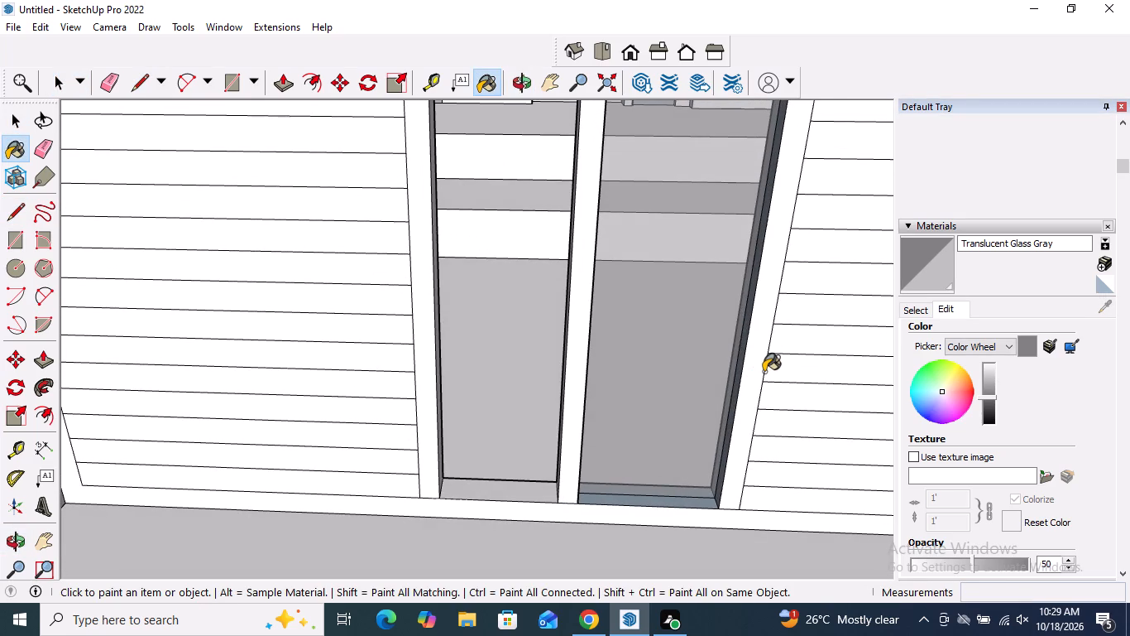
pyautogui.press('space')
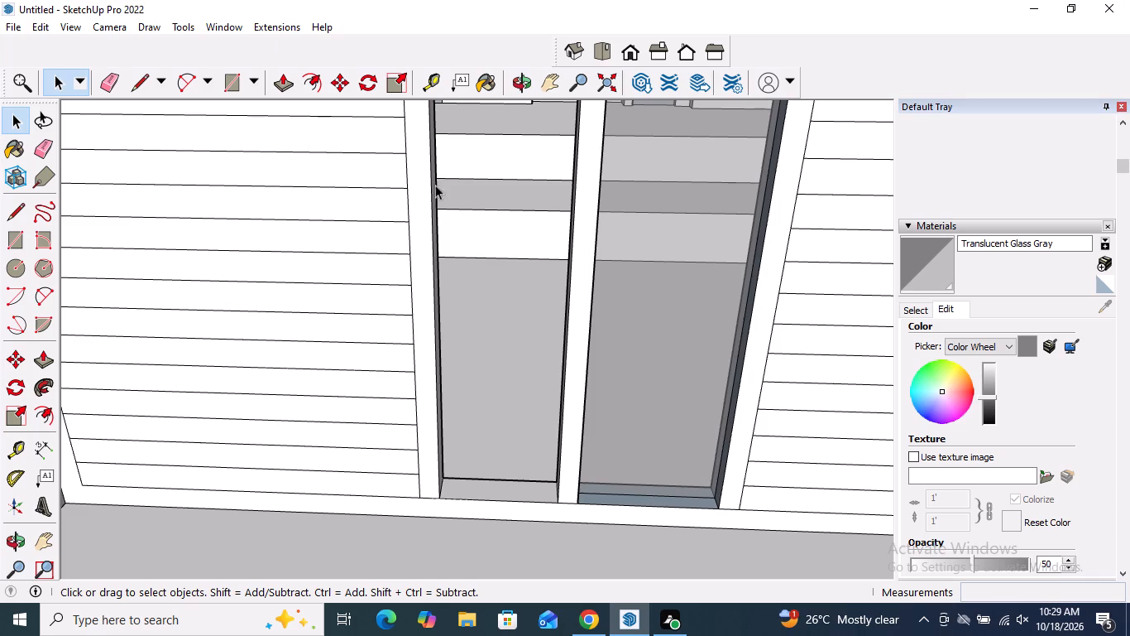
# Draw a midline about 8" long along the sill of the gate's left middle opening.
pyautogui.scroll(-4, 615, 319)
pyautogui.moveTo(590, 197); pyautogui.dragTo(449, 284, button='middle')
pyautogui.click(16, 212)
pyautogui.scroll(8, 476, 407)
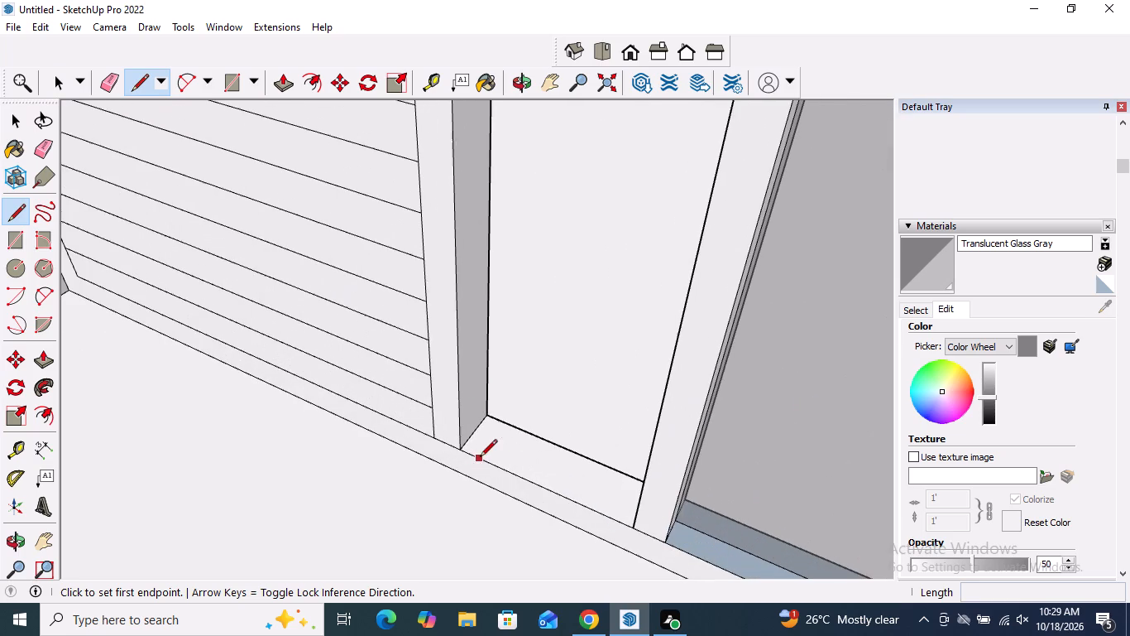
pyautogui.click(476, 433)
pyautogui.moveTo(529, 474); pyautogui.dragTo(820, 503, button='middle')
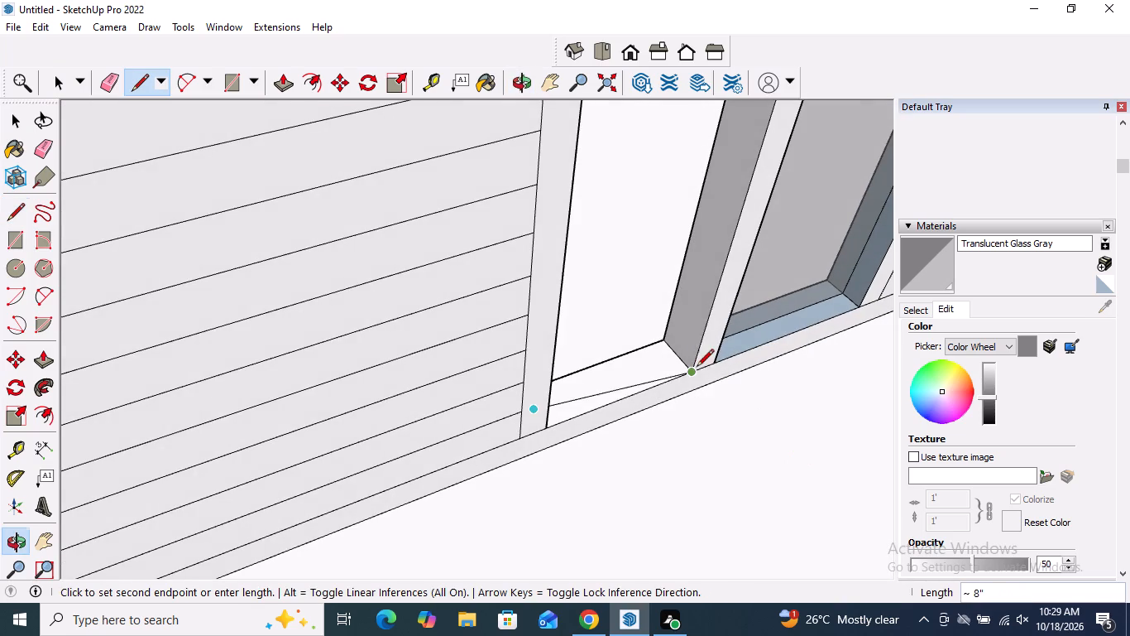
pyautogui.click(680, 354)
# Draw a vertical midline about 3' 2 5/16" long up the centre post's face inside the left middle opening.
pyautogui.scroll(-11, 713, 449)
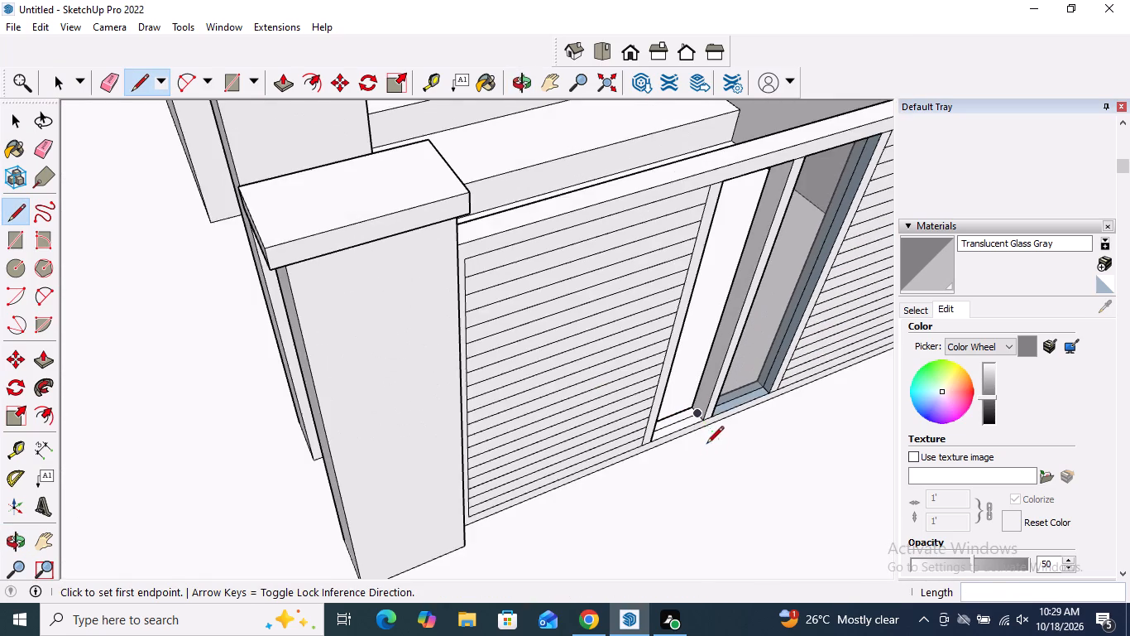
pyautogui.moveTo(706, 436); pyautogui.dragTo(734, 185, button='middle')
pyautogui.scroll(4, 663, 477)
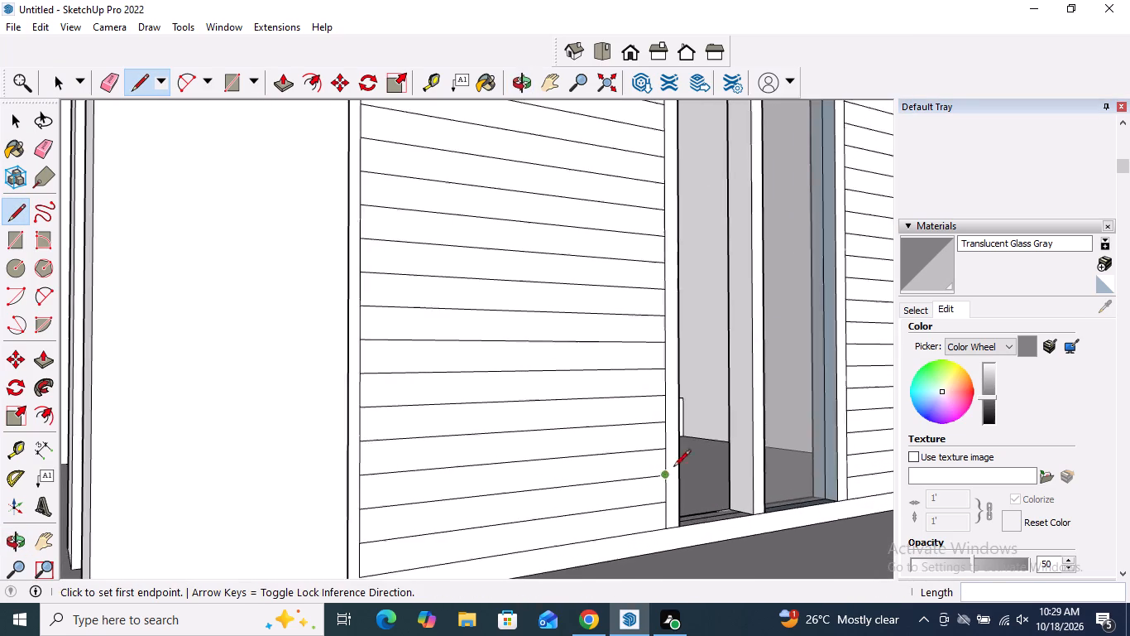
pyautogui.scroll(5, 728, 484)
pyautogui.click(751, 529)
pyautogui.scroll(-6, 779, 577)
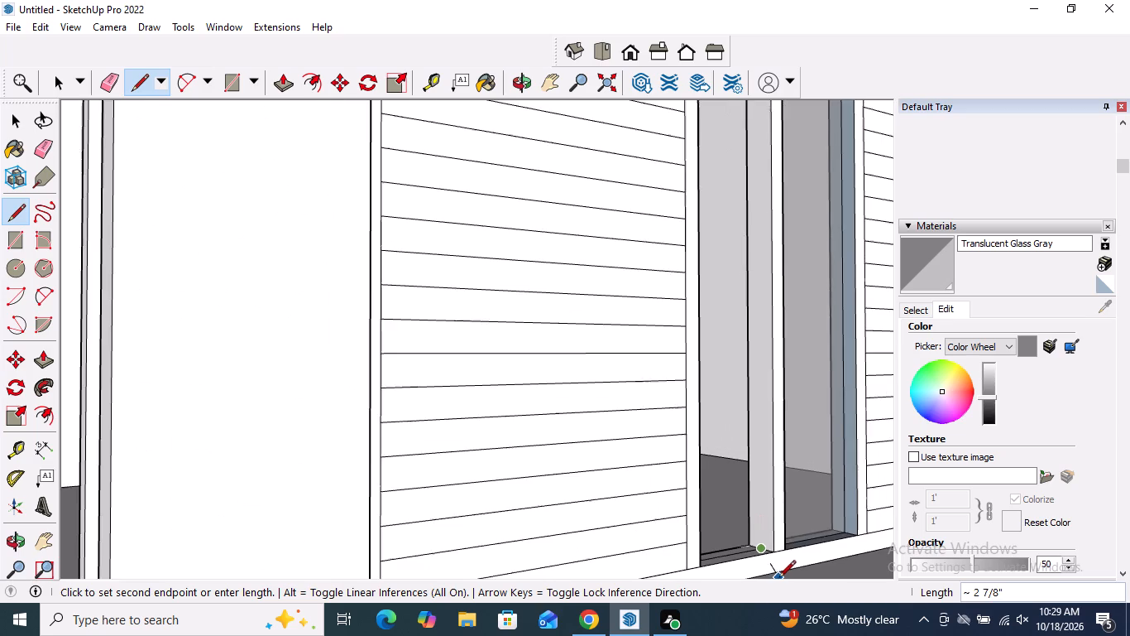
pyautogui.scroll(-4, 774, 543)
pyautogui.scroll(9, 751, 194)
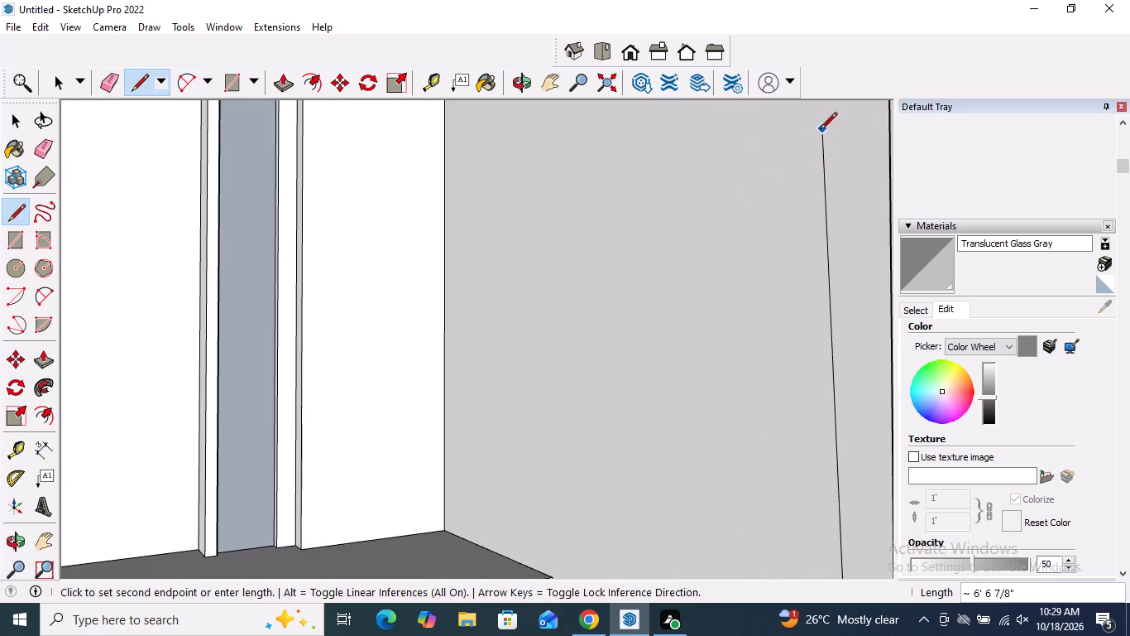
pyautogui.scroll(-4, 777, 200)
pyautogui.scroll(4, 812, 180)
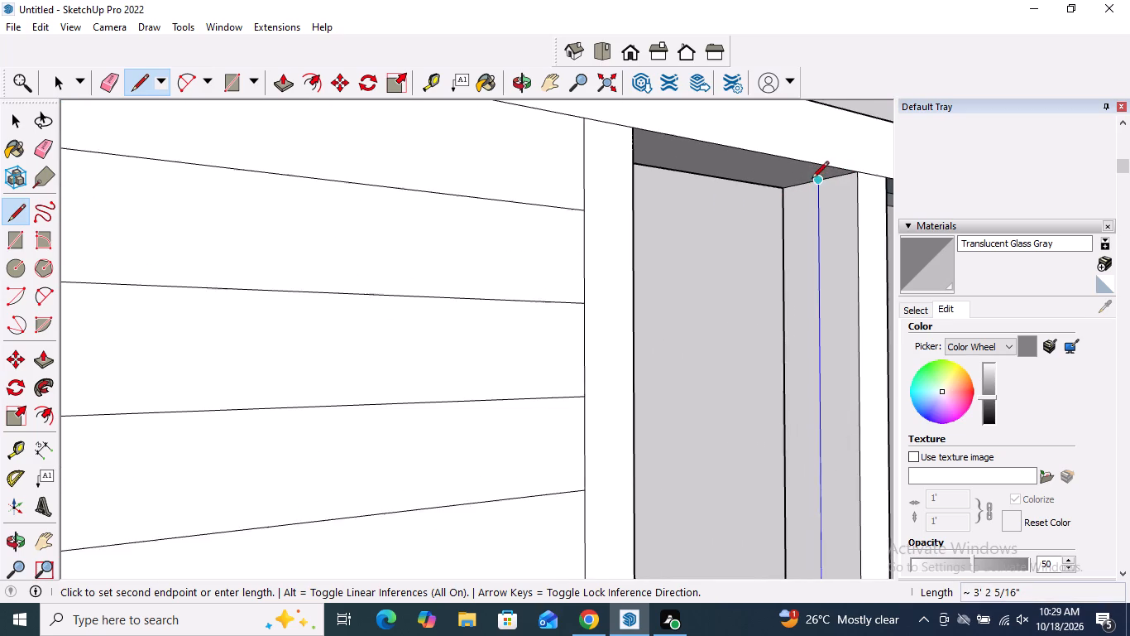
pyautogui.click(821, 181)
# Draw a 7 15/16" midline across the top inner face of the left middle opening.
pyautogui.moveTo(821, 180); pyautogui.dragTo(745, 173, button='middle')
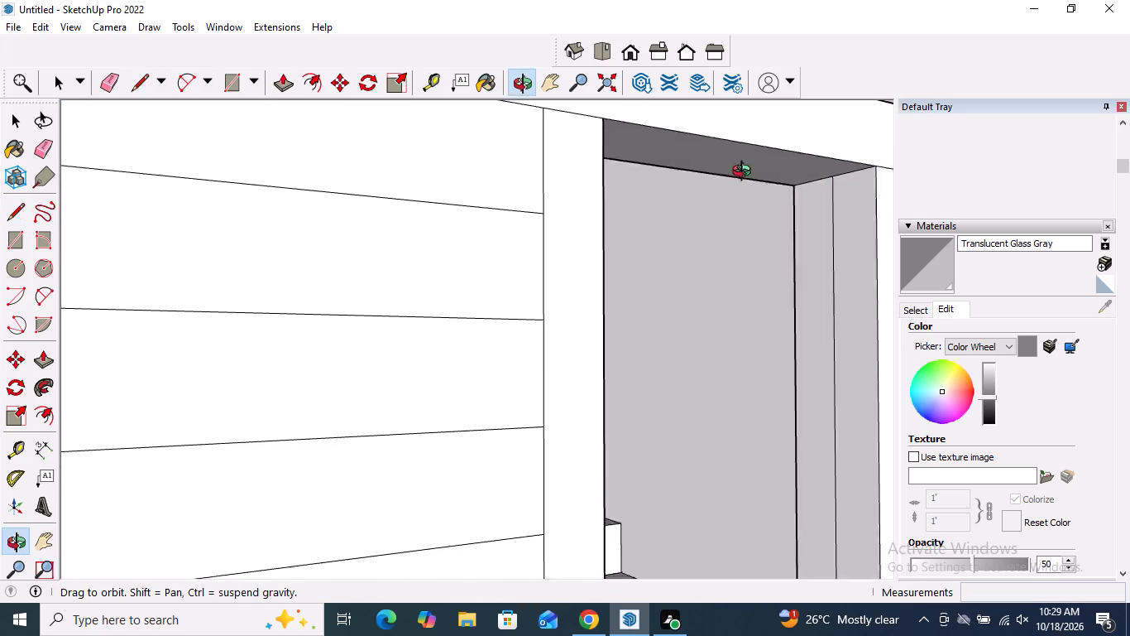
pyautogui.moveTo(745, 173); pyautogui.dragTo(528, 161, button='middle')
pyautogui.scroll(-4, 534, 190)
pyautogui.moveTo(667, 167); pyautogui.dragTo(672, 124, button='middle')
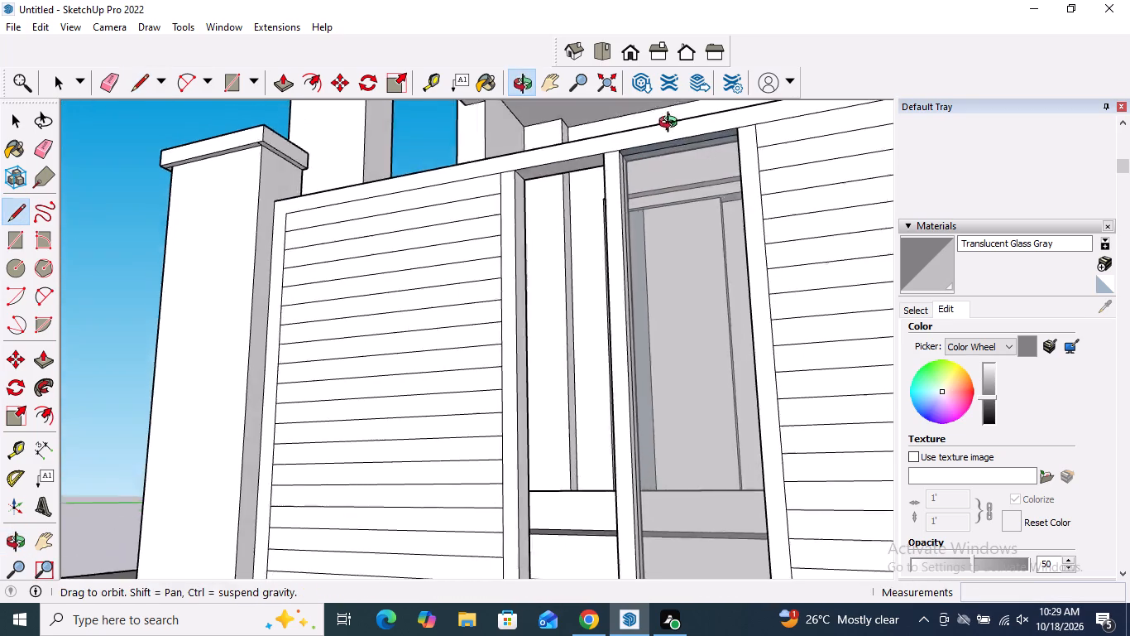
pyautogui.moveTo(672, 124); pyautogui.dragTo(808, 92, button='middle')
pyautogui.scroll(5, 596, 200)
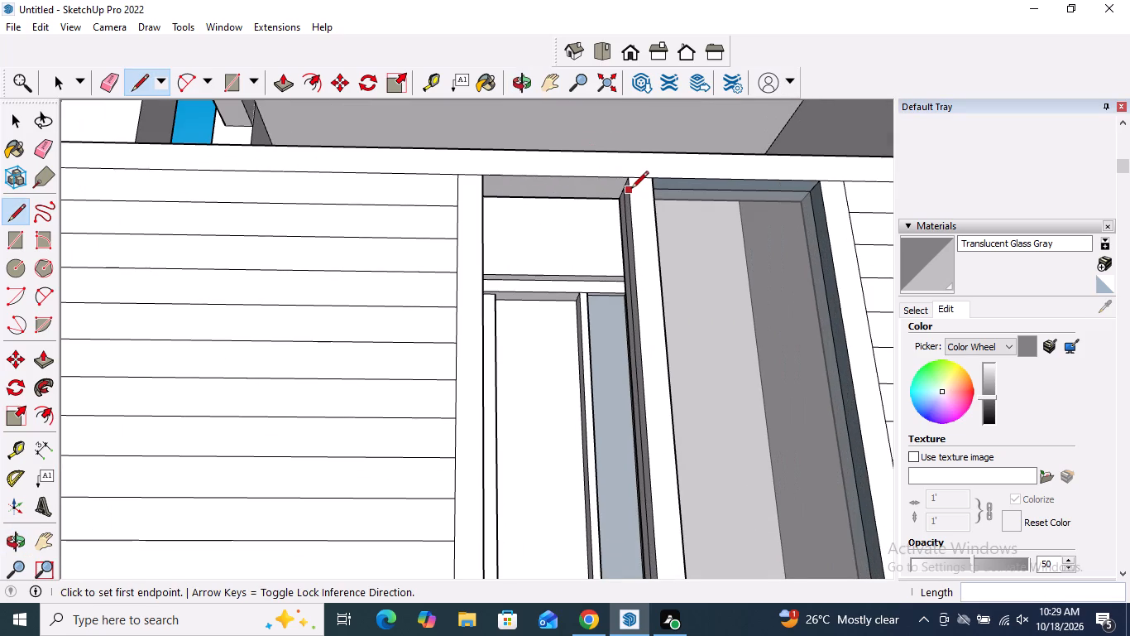
pyautogui.scroll(8, 631, 188)
pyautogui.click(607, 197)
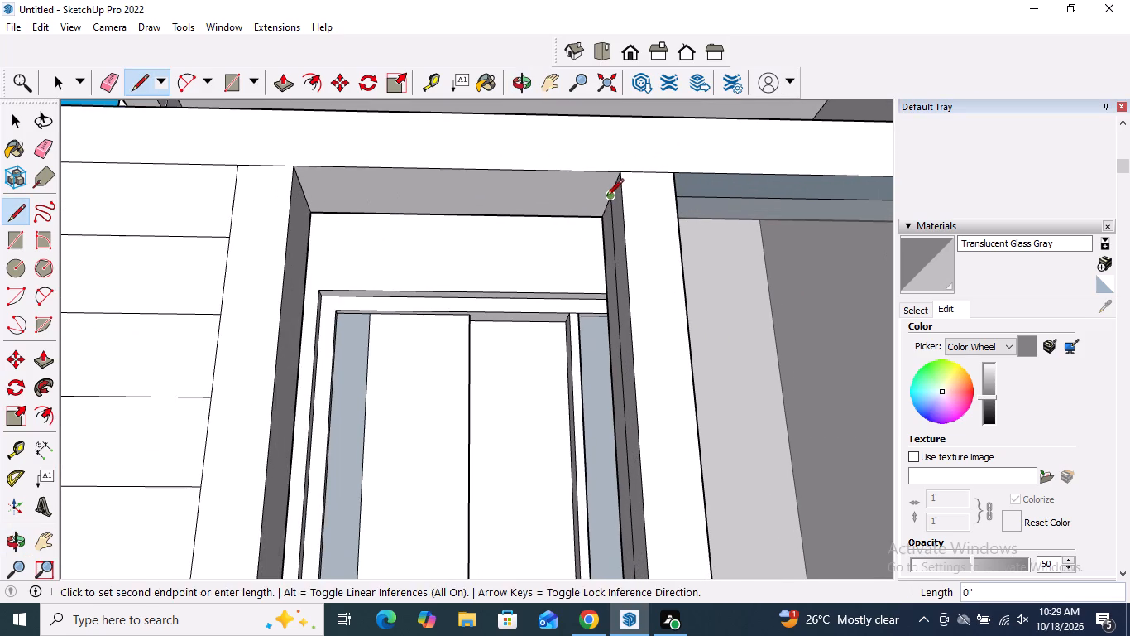
pyautogui.moveTo(533, 200); pyautogui.dragTo(370, 206, button='middle')
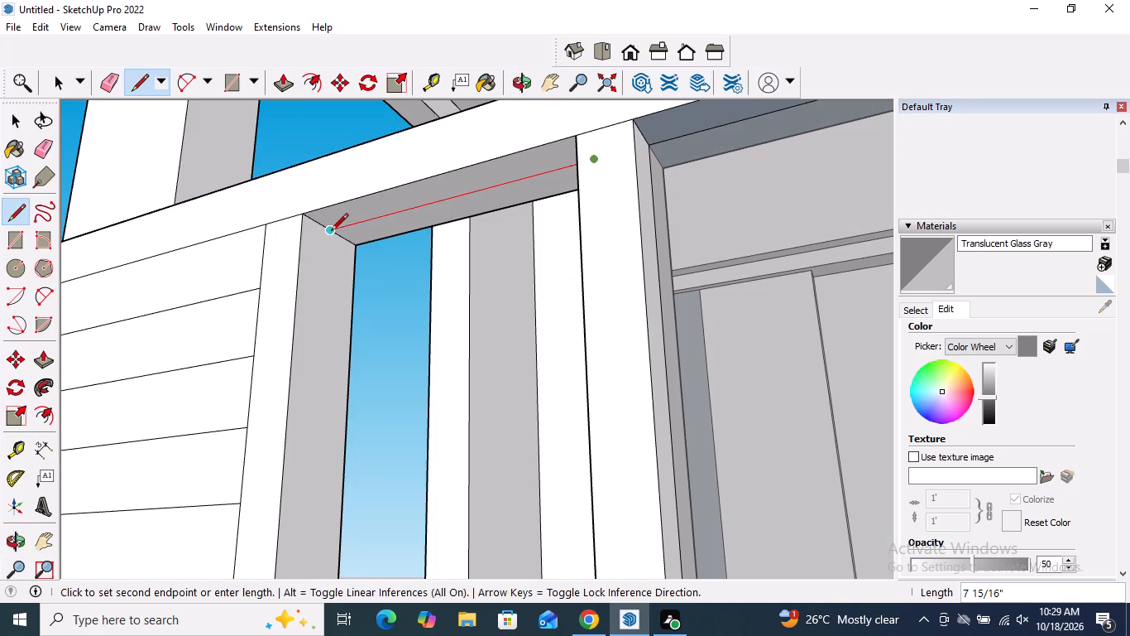
pyautogui.click(331, 232)
# Draw a vertical midline about 3' 2 5/16" long down the left post's inner face to close the pane in the gate's left middle opening.
pyautogui.scroll(-11, 338, 223)
pyautogui.click(339, 225)
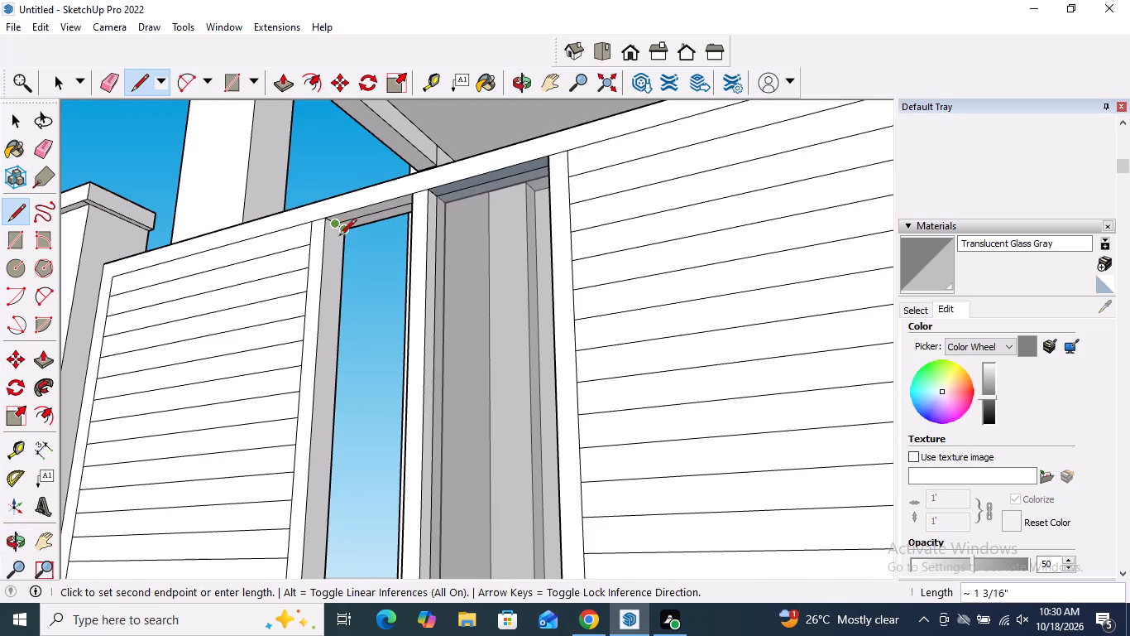
pyautogui.scroll(-6, 339, 240)
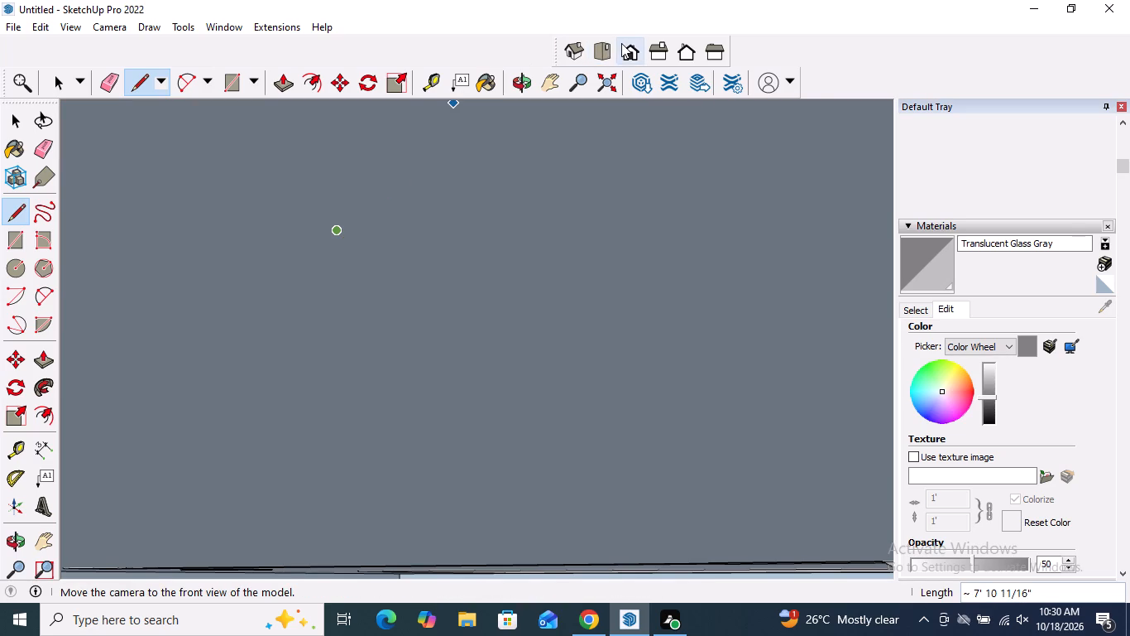
pyautogui.click(626, 51)
pyautogui.moveTo(574, 156); pyautogui.dragTo(567, 160, button='middle')
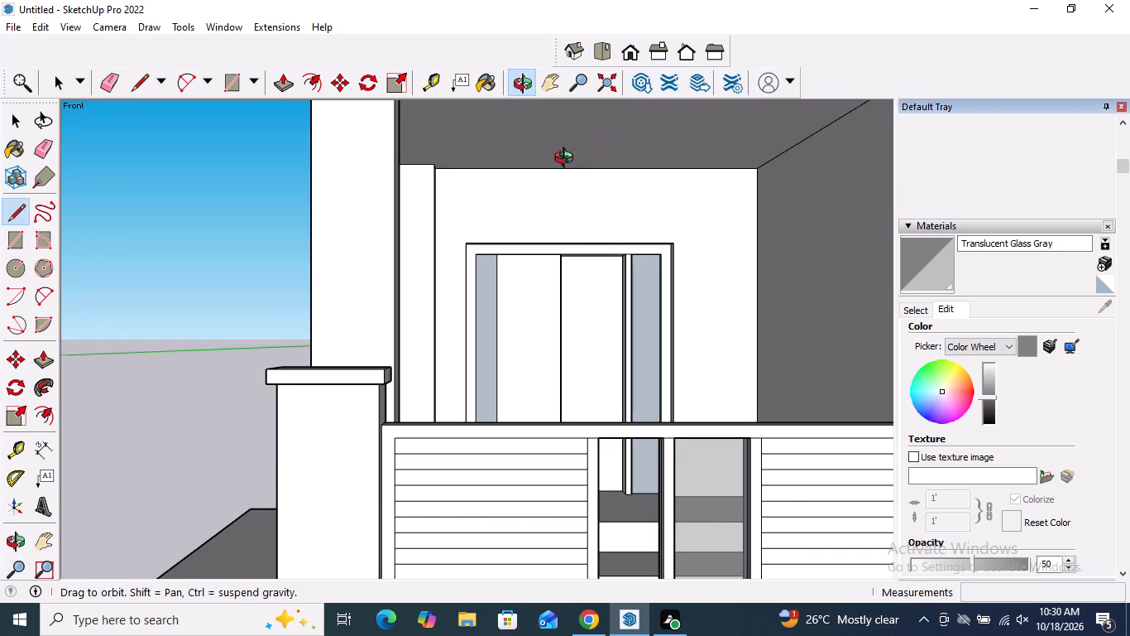
pyautogui.moveTo(567, 160); pyautogui.dragTo(314, 206, button='middle')
pyautogui.scroll(-5, 437, 178)
pyautogui.scroll(10, 372, 271)
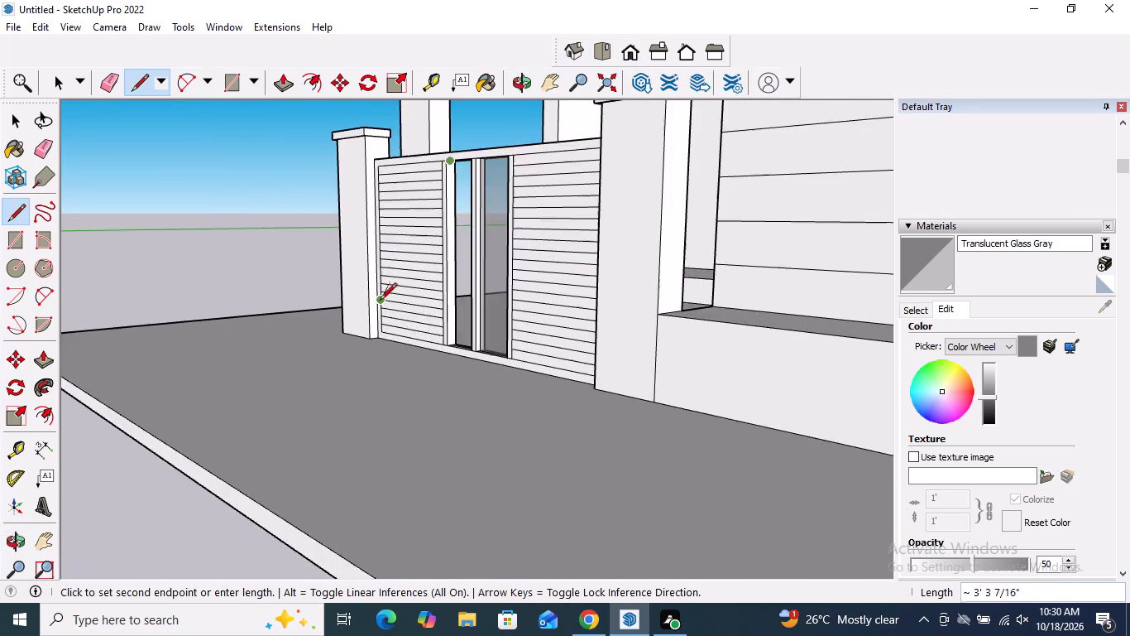
pyautogui.scroll(12, 414, 315)
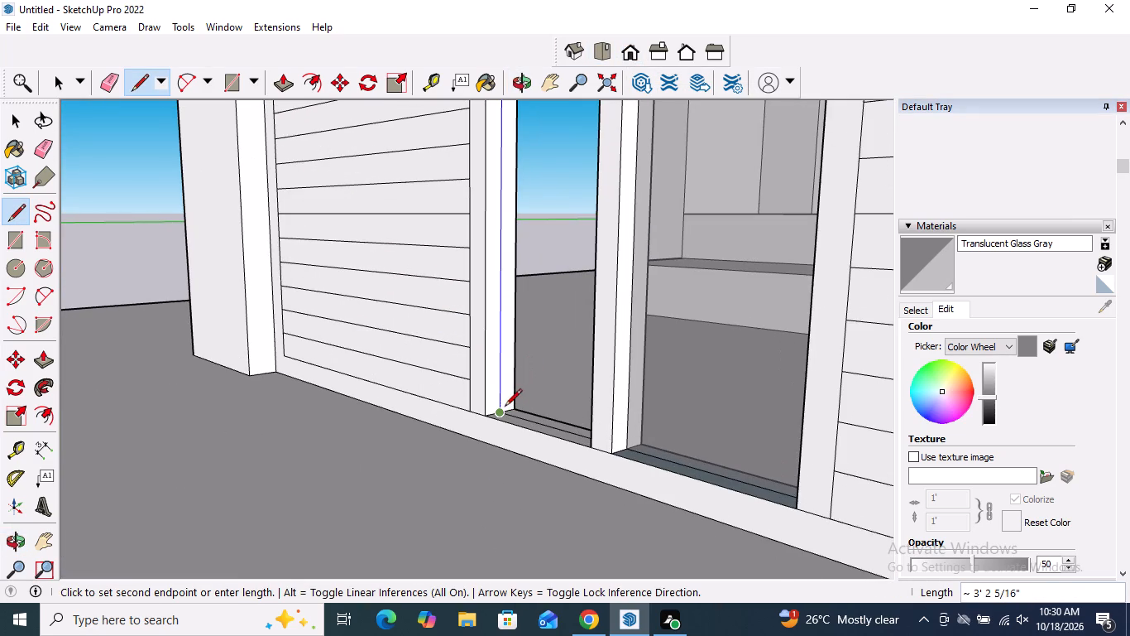
pyautogui.click(503, 408)
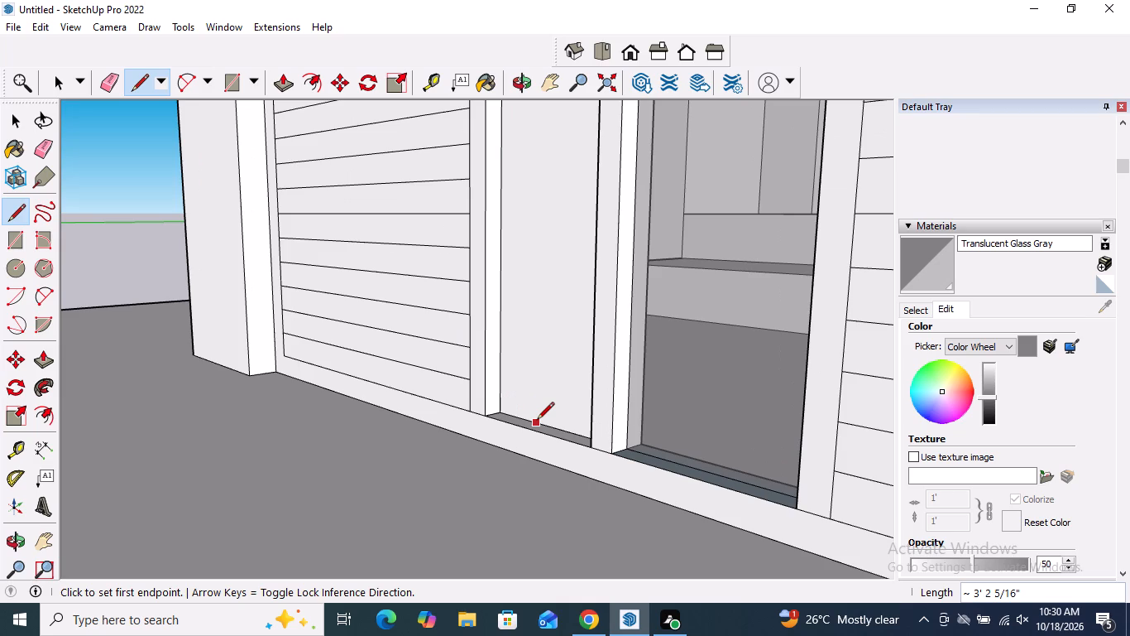
pyautogui.press('space')
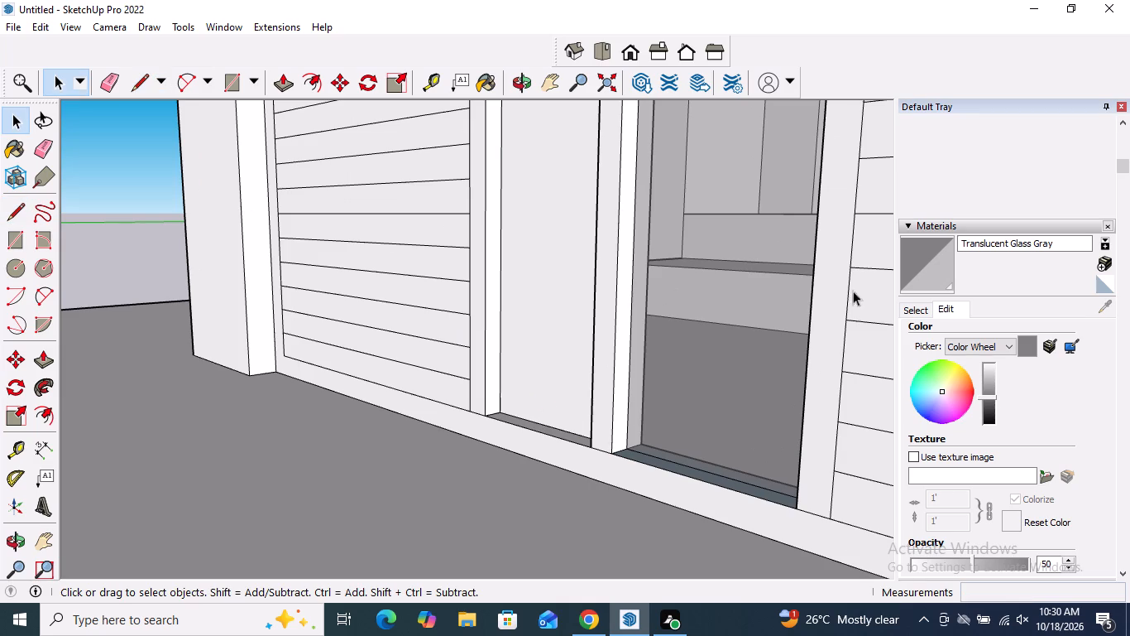
# Paint the new pane in the gate's left middle opening with Translucent Glass Gray.
pyautogui.click(934, 267)
pyautogui.click(571, 306)
pyautogui.scroll(-5, 608, 458)
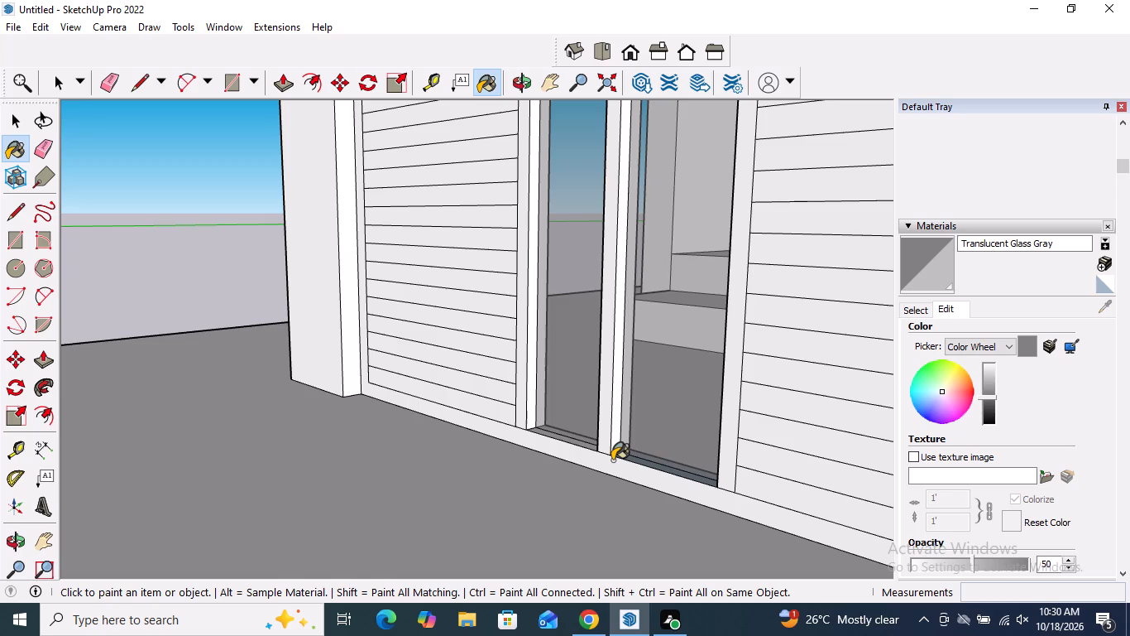
pyautogui.press('space')
# Paint the gate's three middle uprights and its outer frame black with Color M09 from the Colors collection.
pyautogui.scroll(-9, 627, 443)
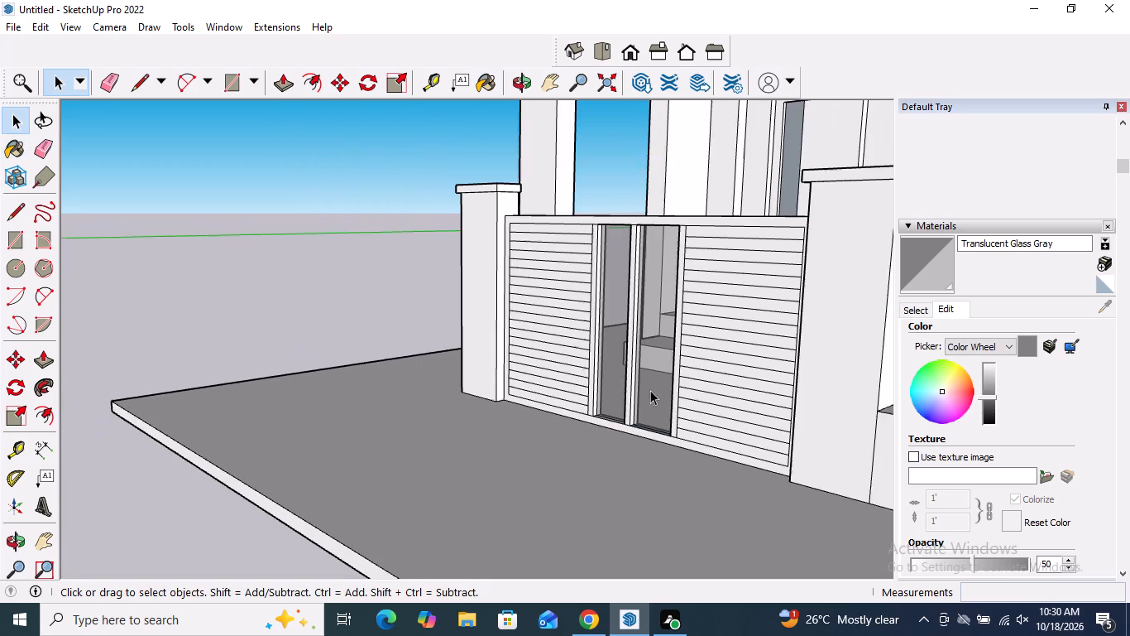
pyautogui.scroll(-1, 650, 390)
pyautogui.moveTo(540, 318); pyautogui.dragTo(861, 269, button='middle')
pyautogui.scroll(-10, 687, 424)
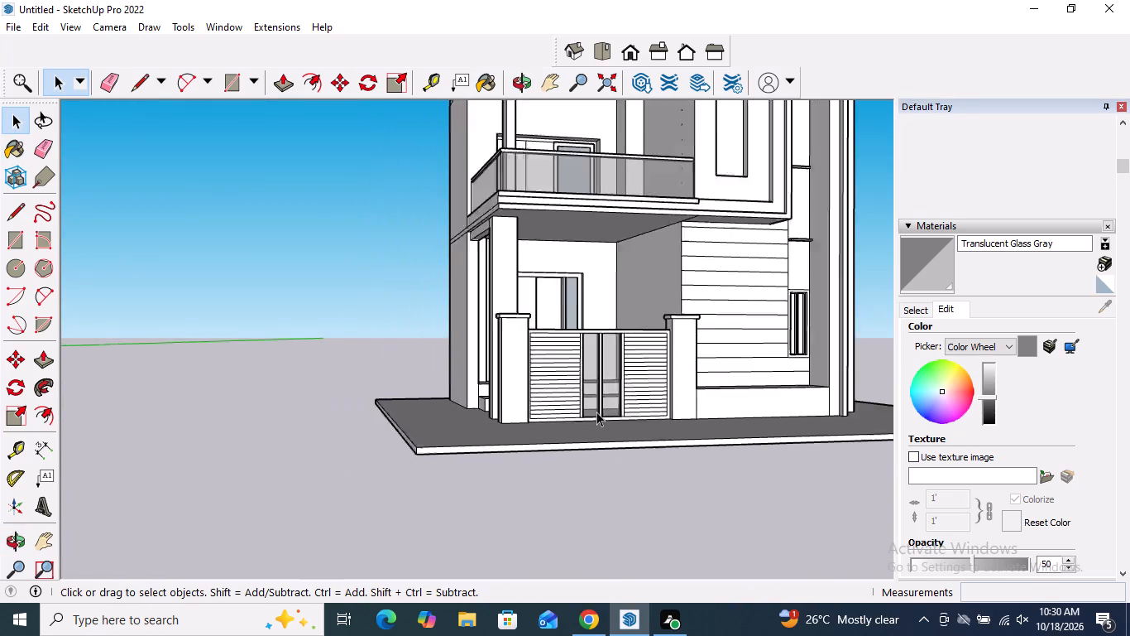
pyautogui.scroll(-1, 596, 412)
pyautogui.moveTo(688, 196); pyautogui.dragTo(641, 272, button='middle')
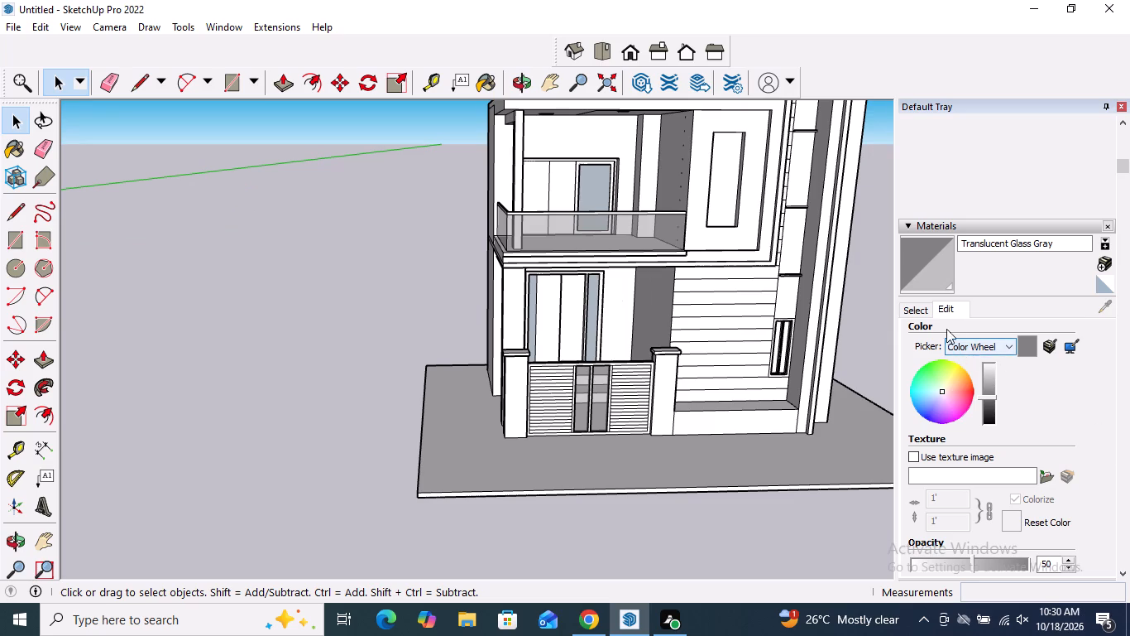
pyautogui.click(924, 311)
pyautogui.click(1013, 334)
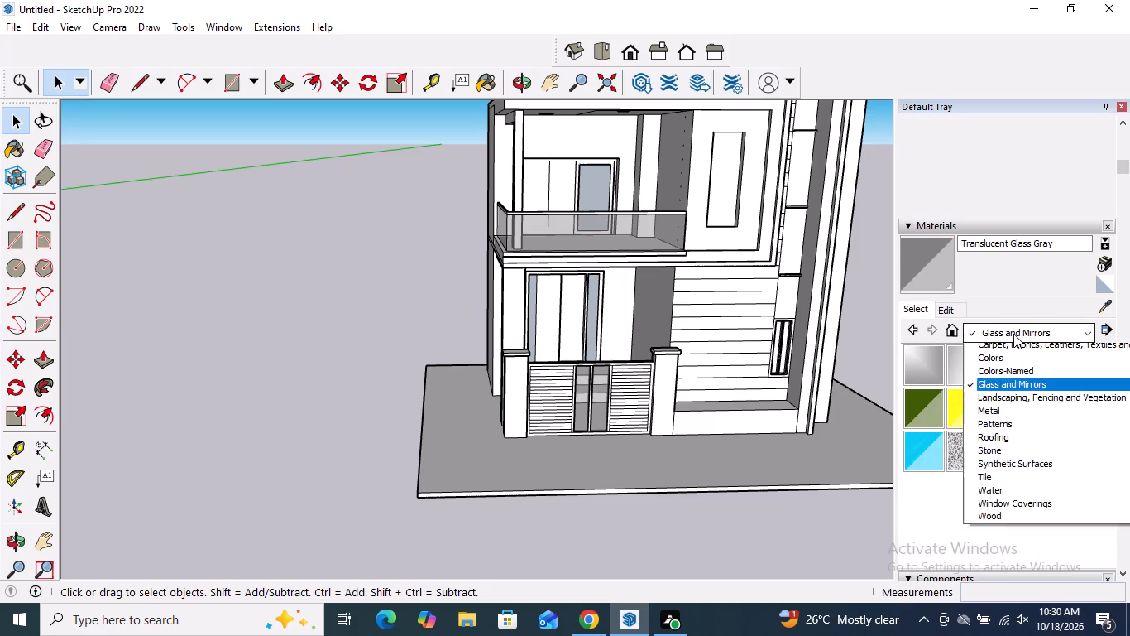
pyautogui.click(1001, 388)
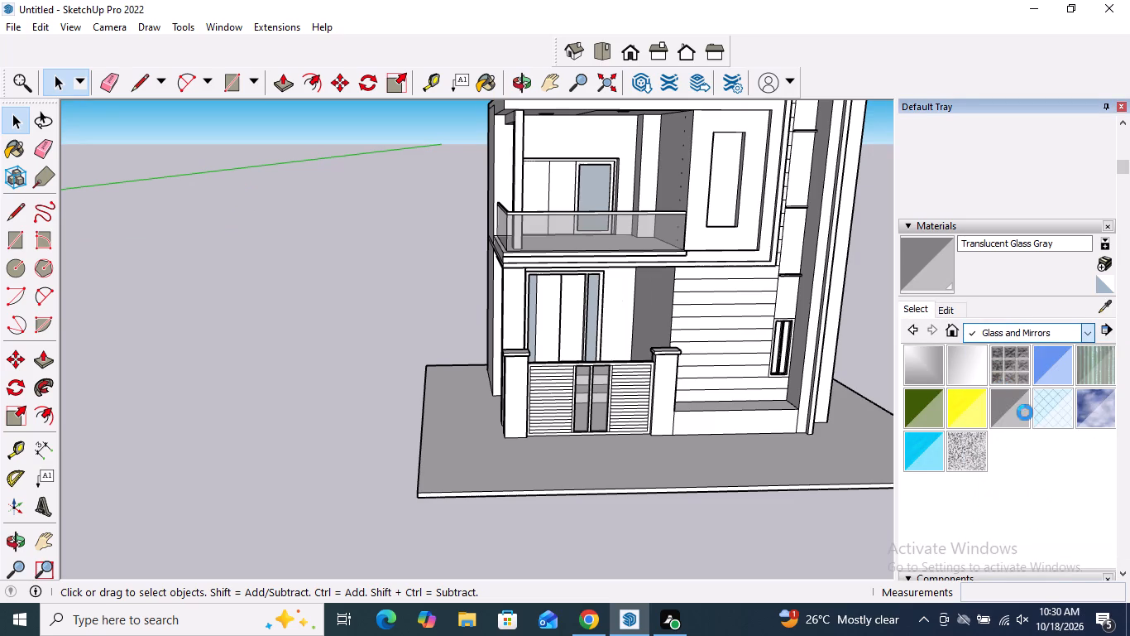
pyautogui.scroll(-6, 984, 420)
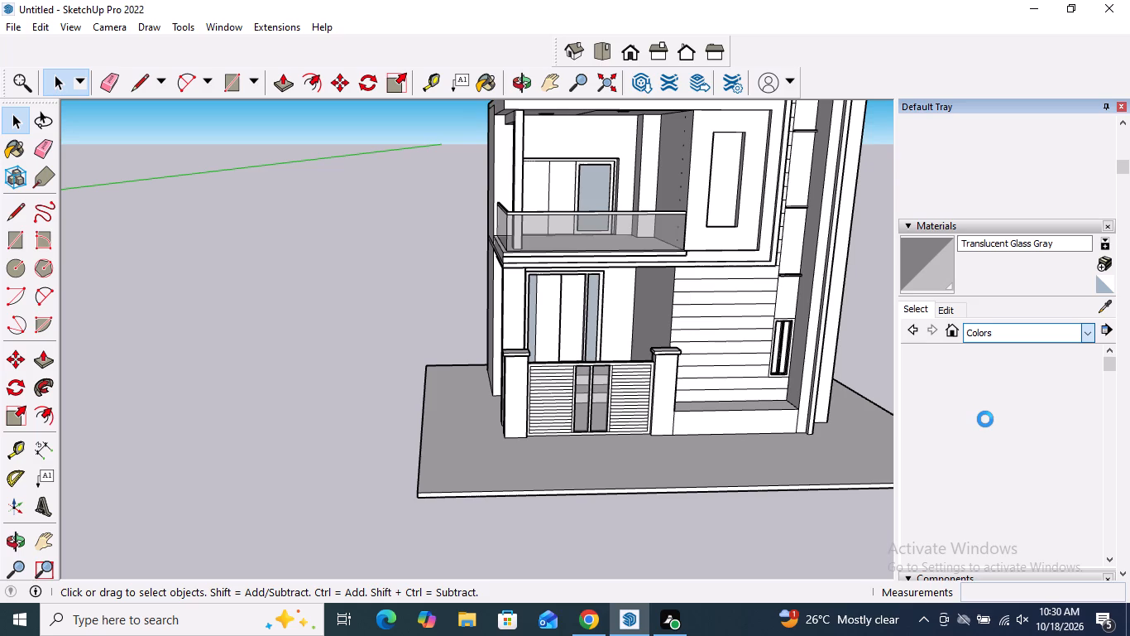
pyautogui.scroll(-7, 985, 414)
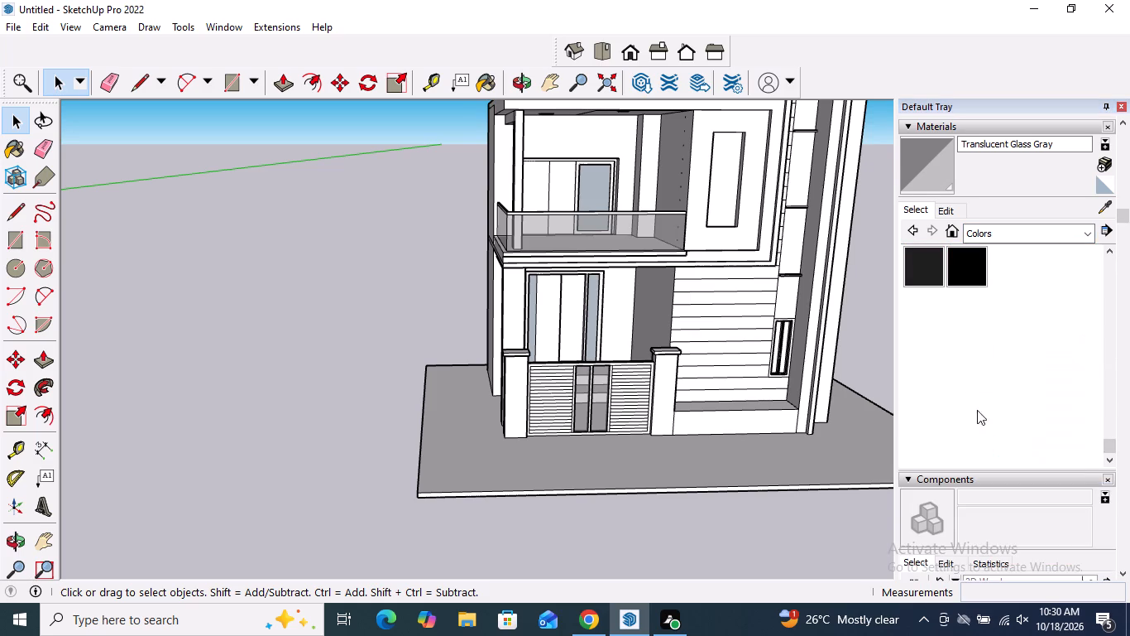
pyautogui.click(961, 263)
pyautogui.scroll(16, 601, 426)
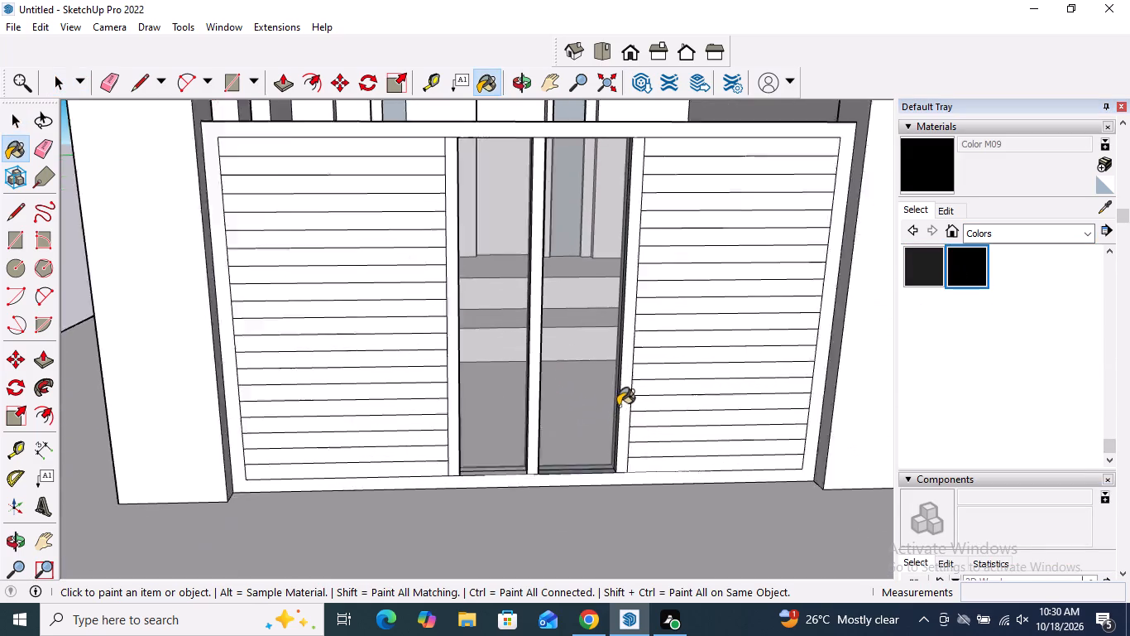
pyautogui.scroll(1, 618, 406)
pyautogui.click(627, 378)
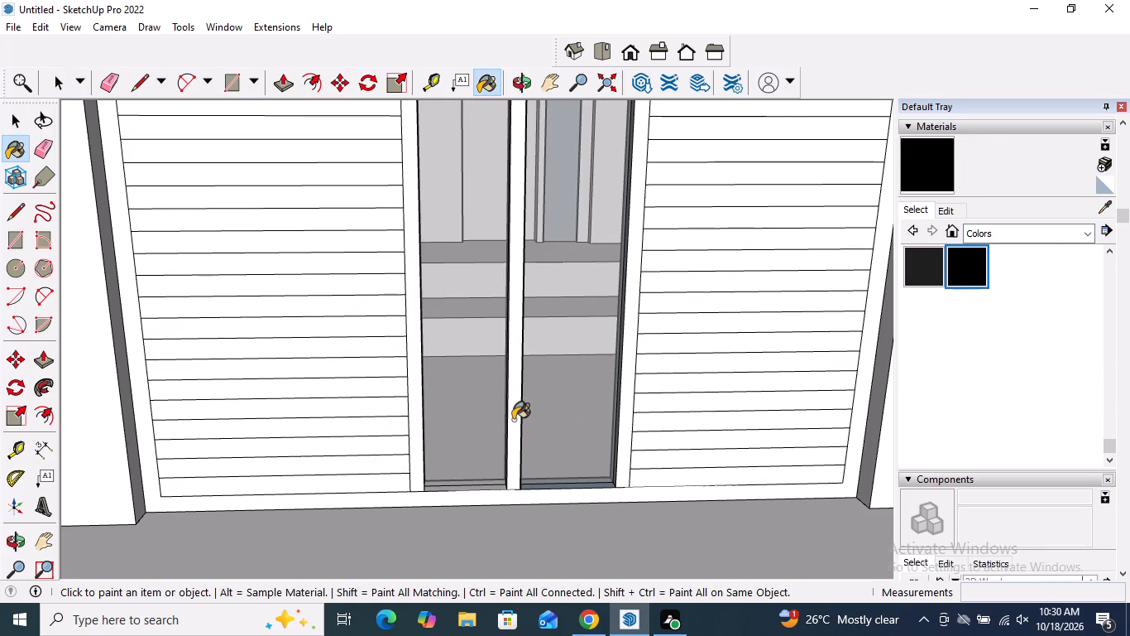
pyautogui.click(513, 418)
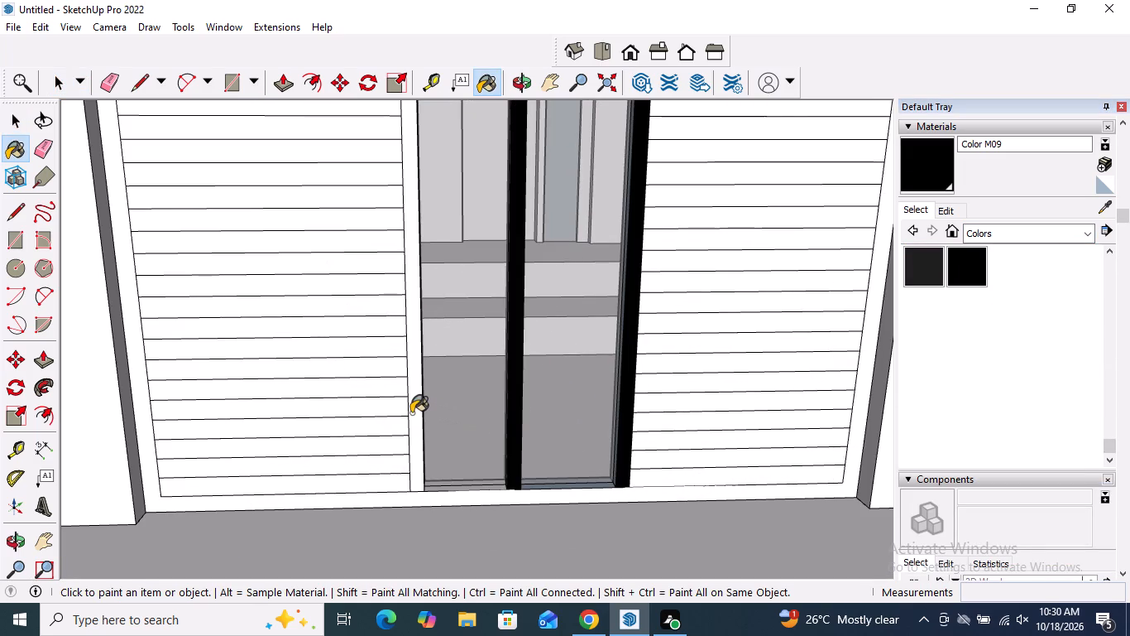
pyautogui.click(414, 406)
pyautogui.click(496, 494)
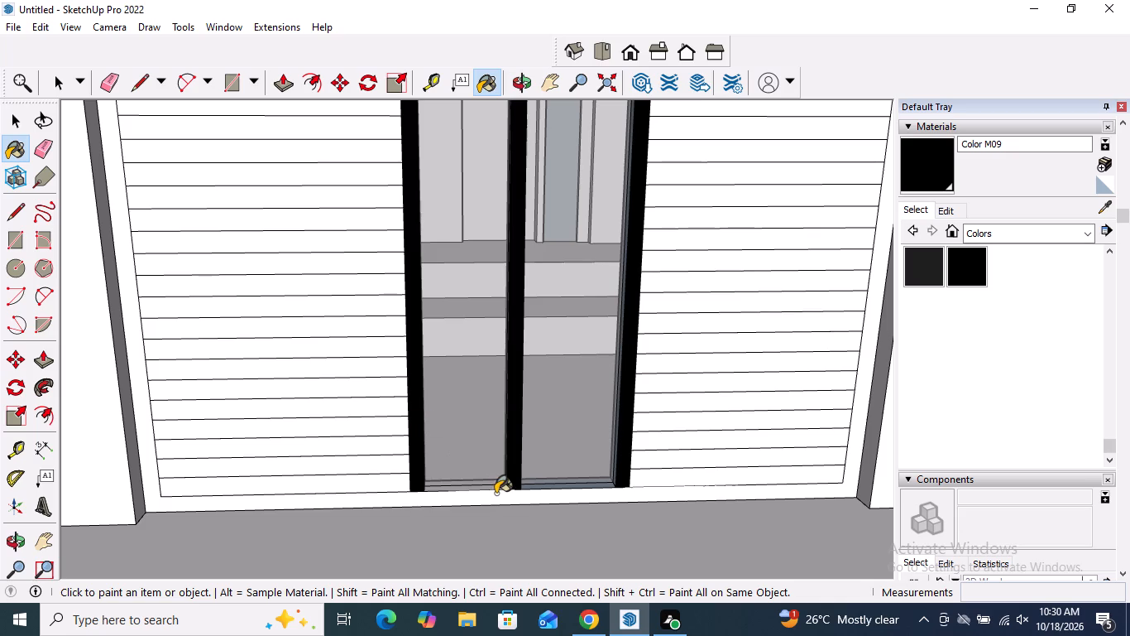
pyautogui.scroll(-6, 520, 538)
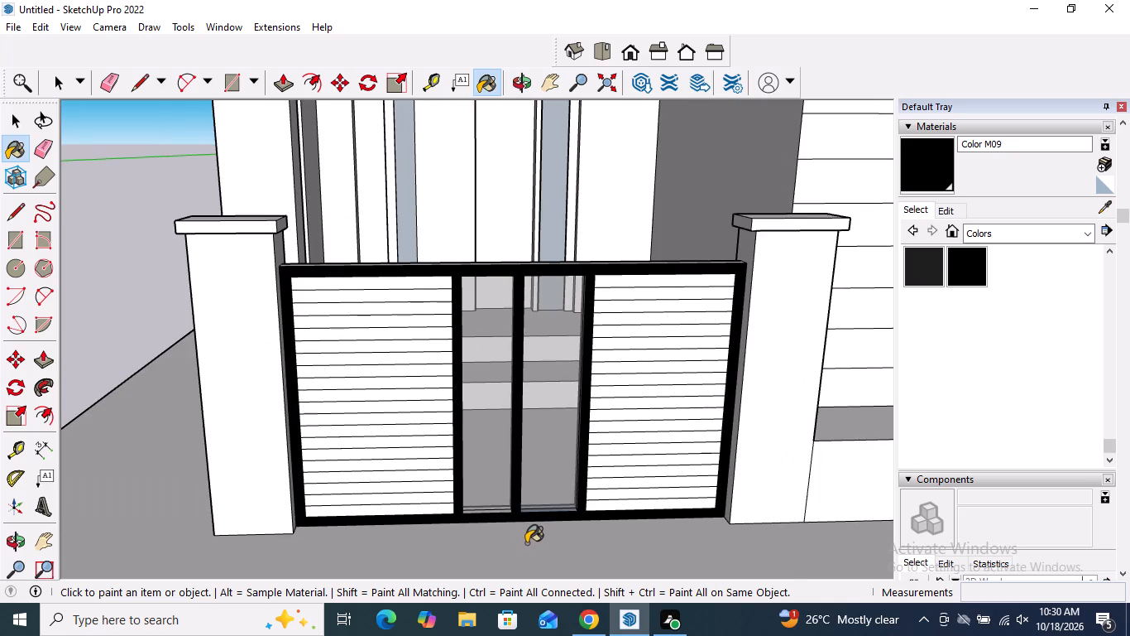
pyautogui.press('space')
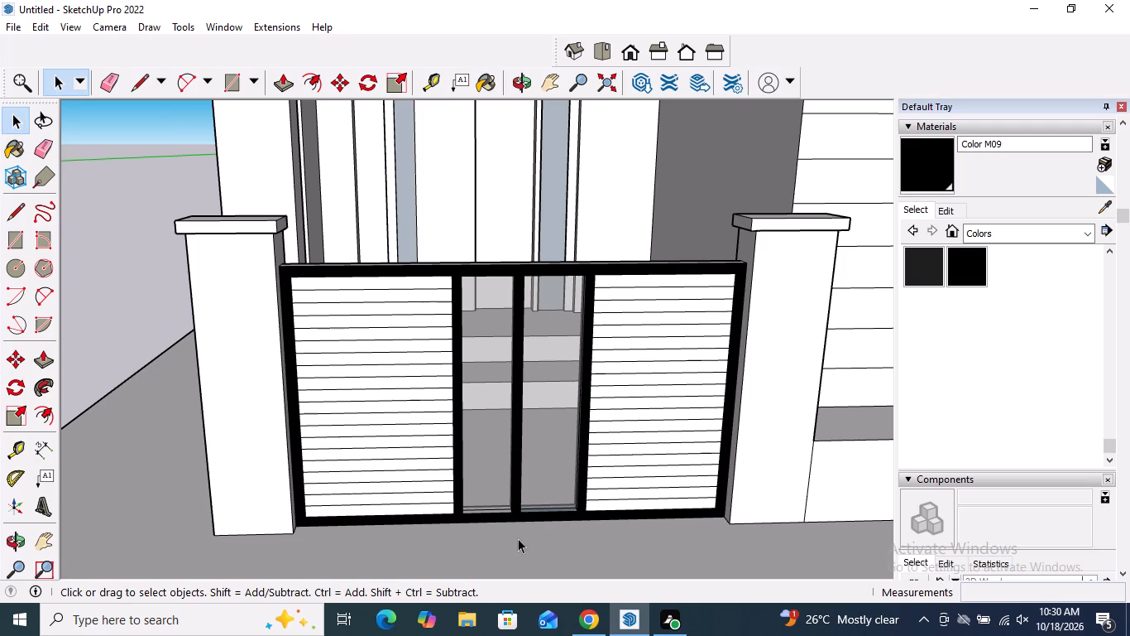
# Paint the front and adjoining side face of the ground-floor porch column dark grey with Color M06.
pyautogui.scroll(2, 989, 354)
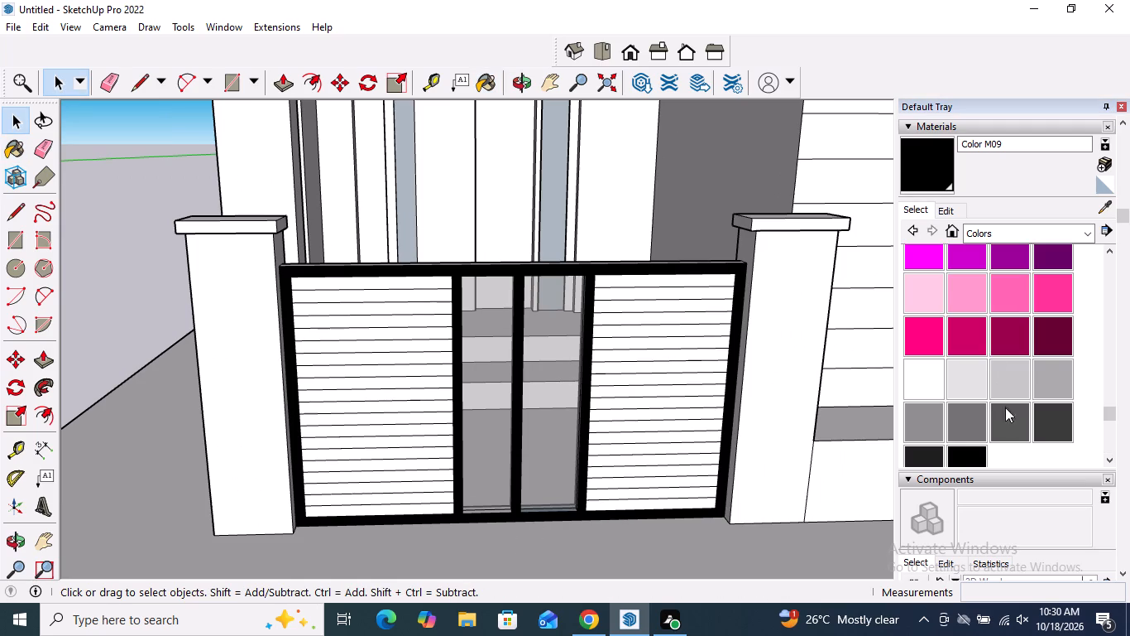
pyautogui.click(1001, 420)
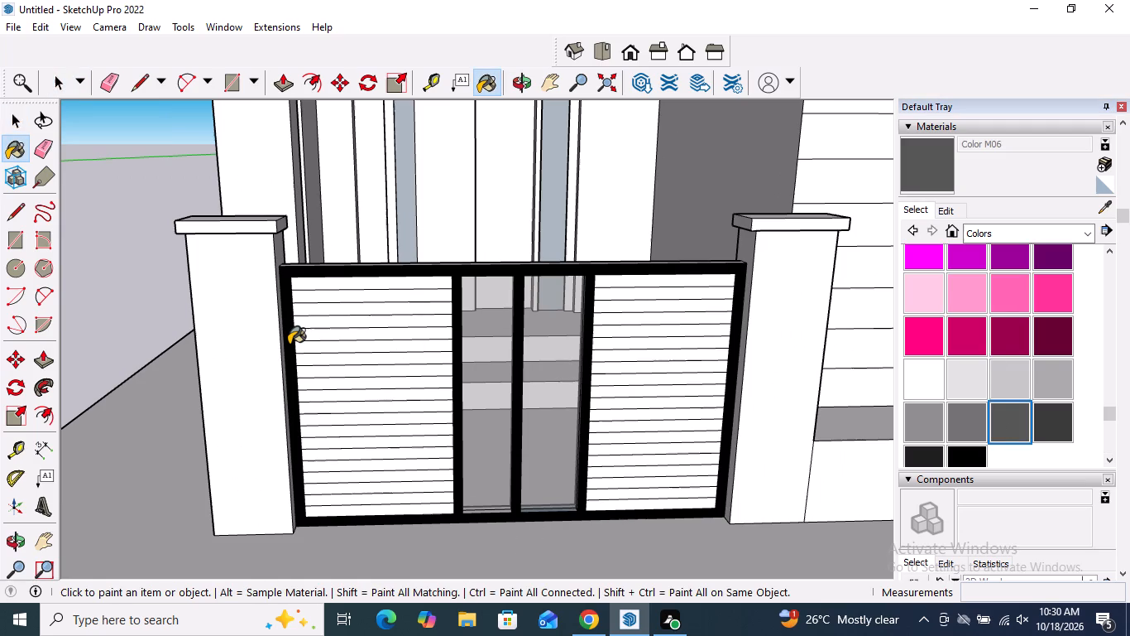
pyautogui.click(264, 181)
pyautogui.scroll(-4, 386, 455)
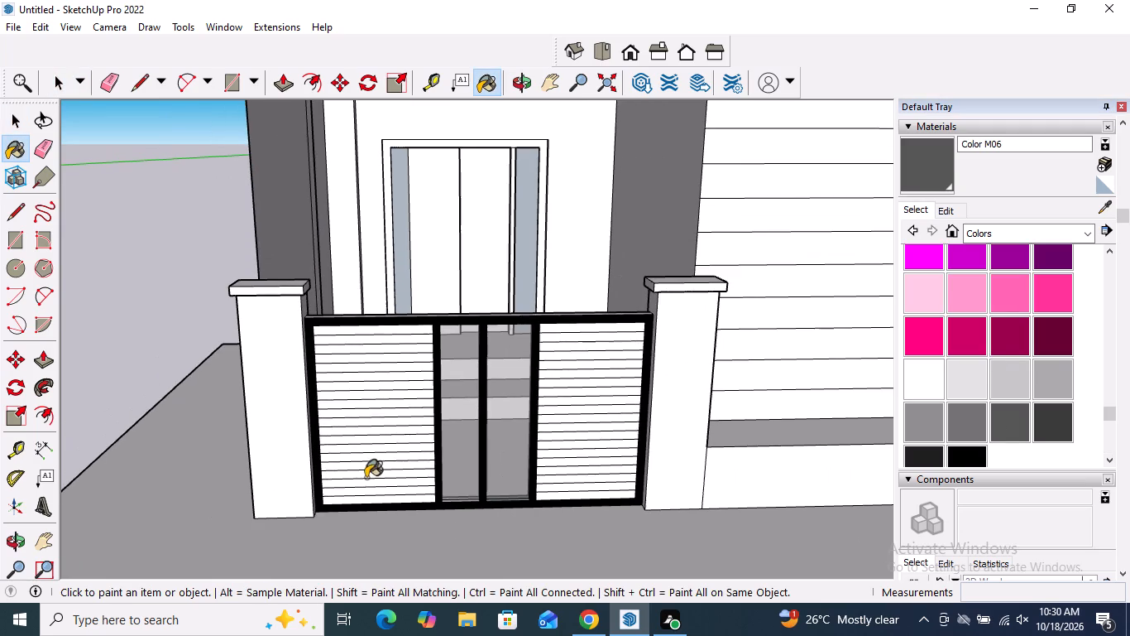
pyautogui.scroll(-5, 375, 342)
pyautogui.moveTo(372, 116); pyautogui.dragTo(197, 24, button='middle')
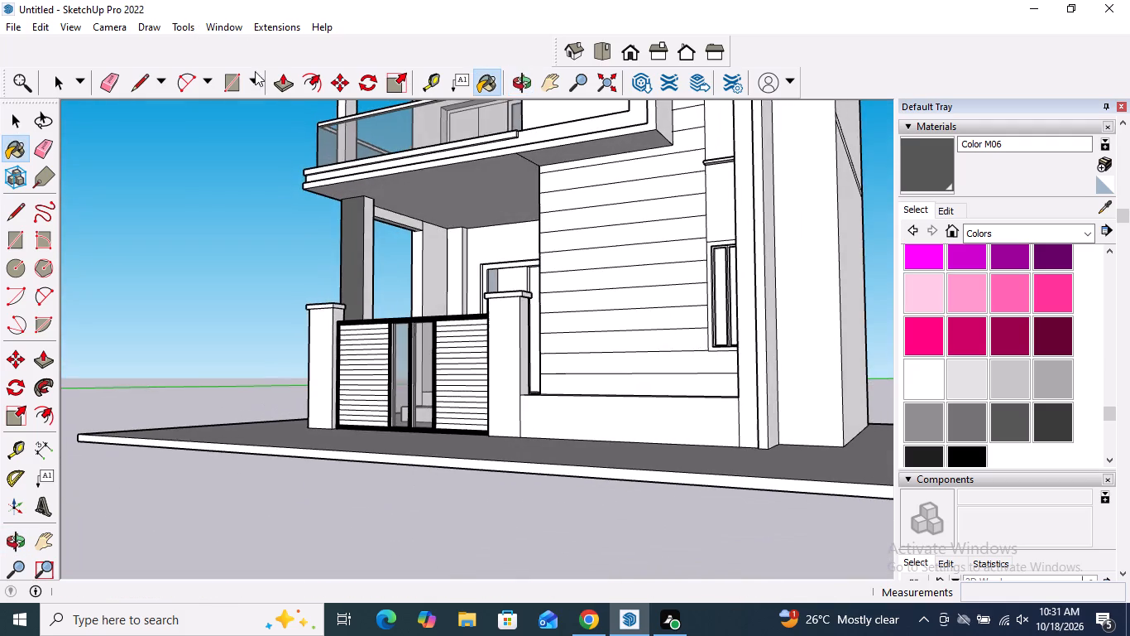
pyautogui.scroll(9, 347, 206)
pyautogui.click(388, 209)
# Paint the inner face and underside of the porch's side beam with Color M06.
pyautogui.click(427, 223)
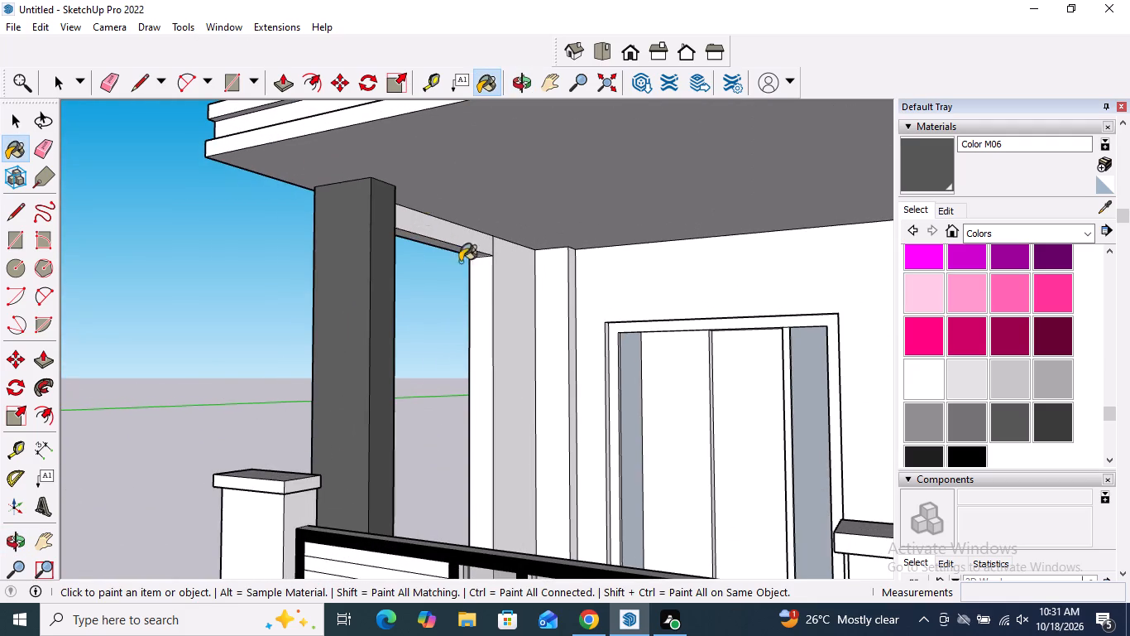
pyautogui.scroll(-5, 489, 337)
pyautogui.scroll(9, 442, 270)
pyautogui.middleClick(443, 302)
pyautogui.scroll(-4, 443, 295)
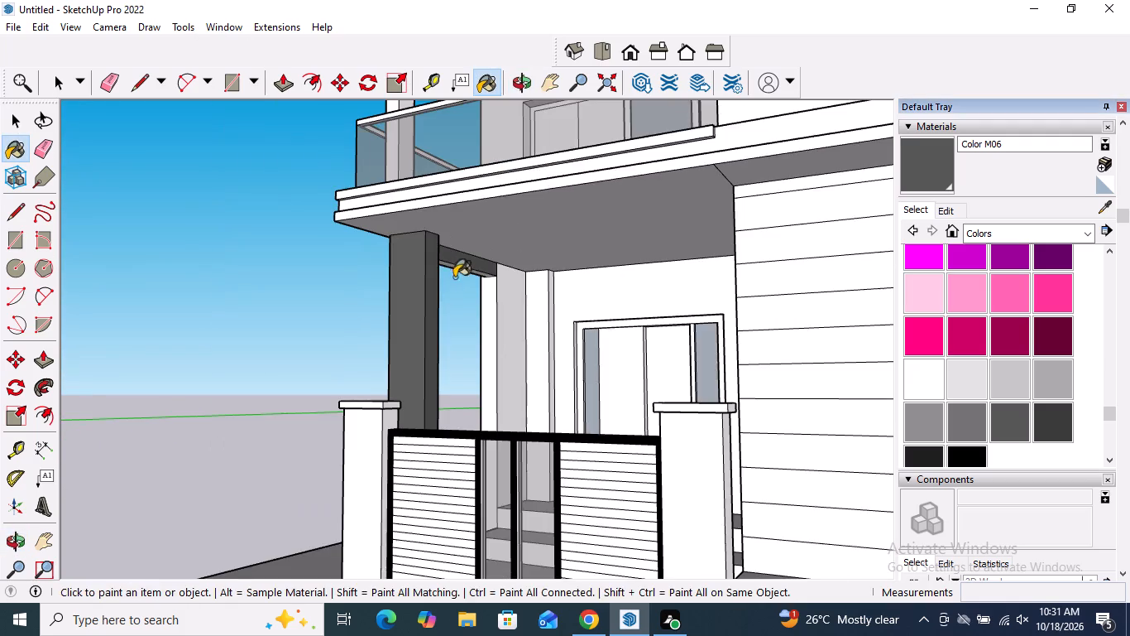
pyautogui.moveTo(454, 274); pyautogui.dragTo(457, 200, button='middle')
pyautogui.scroll(9, 465, 307)
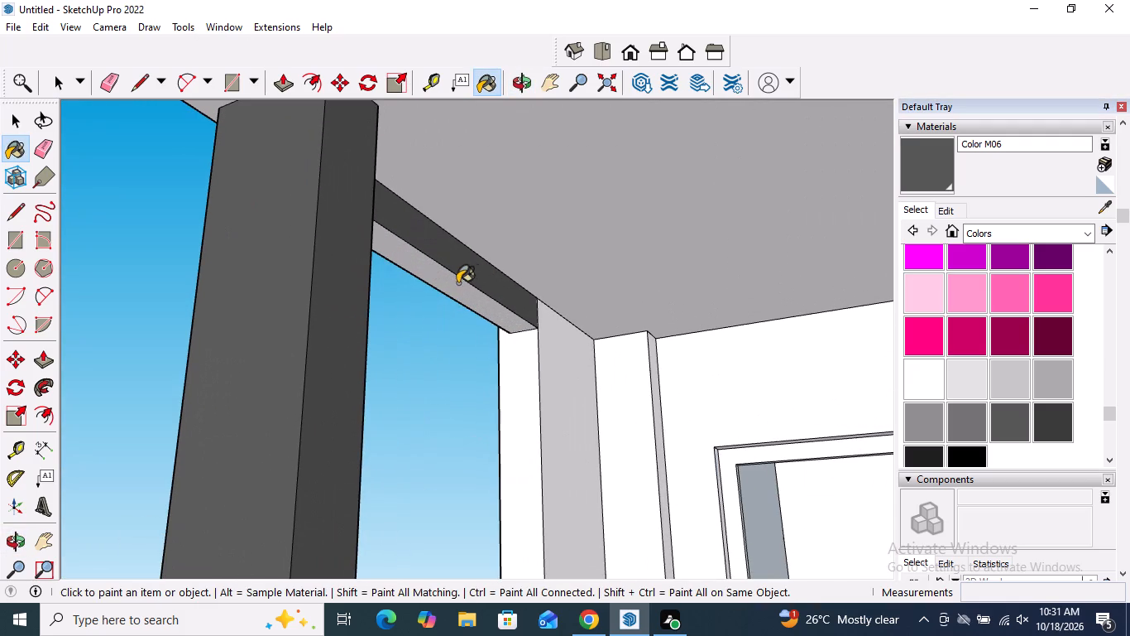
pyautogui.click(457, 283)
# Paint the porch side beam's outer face and the column's remaining outer and rear faces with Color M06.
pyautogui.scroll(-11, 563, 381)
pyautogui.moveTo(462, 288); pyautogui.dragTo(955, 335, button='middle')
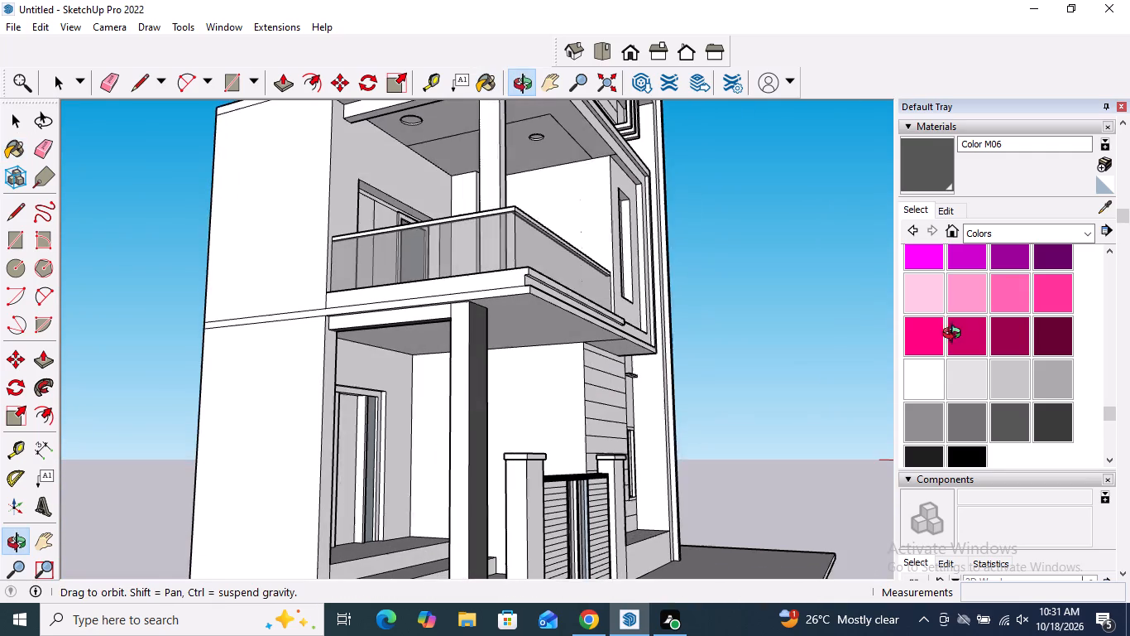
pyautogui.moveTo(955, 335); pyautogui.dragTo(956, 335, button='middle')
pyautogui.scroll(-1, 949, 353)
pyautogui.scroll(5, 419, 314)
pyautogui.click(420, 311)
pyautogui.click(496, 344)
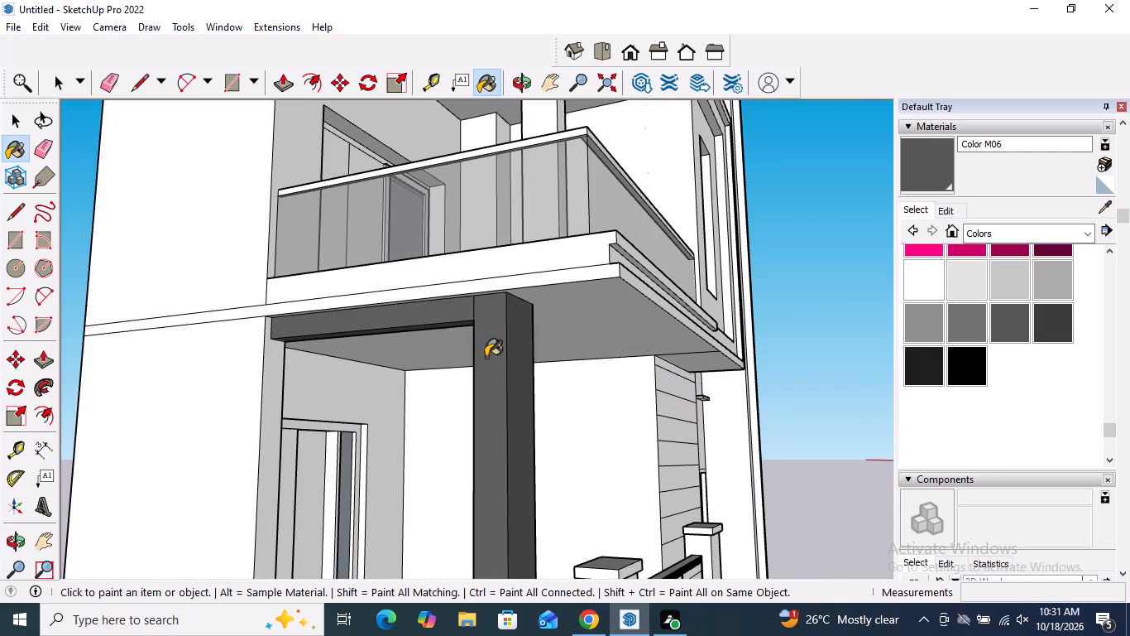
pyautogui.moveTo(486, 365); pyautogui.dragTo(695, 284, button='middle')
pyautogui.click(697, 285)
pyautogui.click(685, 292)
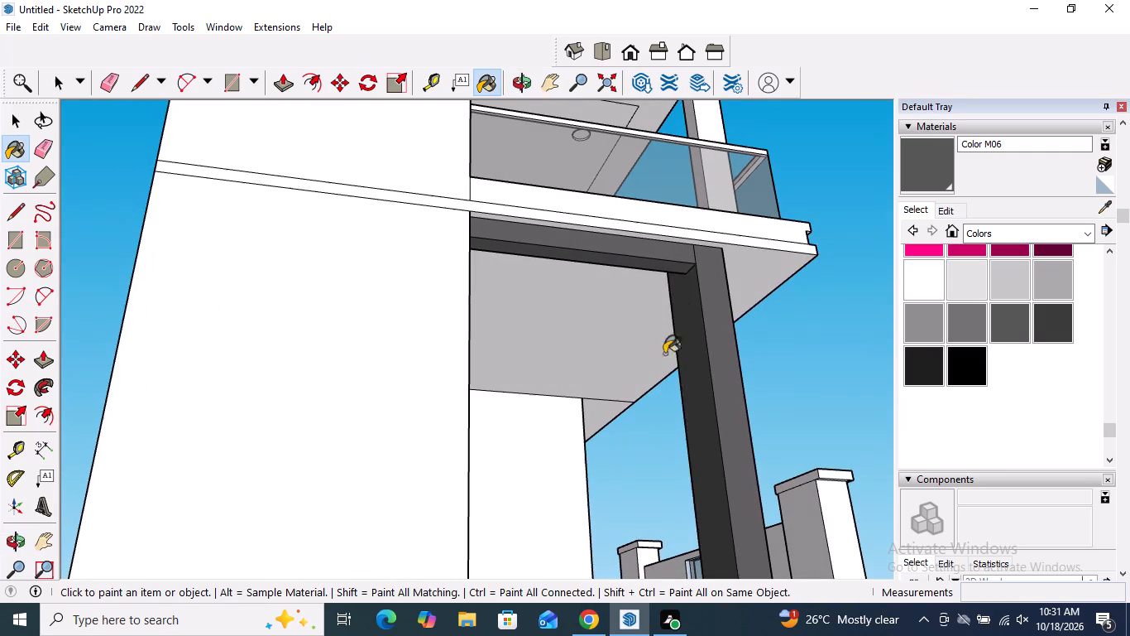
# Paint the upper balcony column's outer and rear faces and its side beam's outer face and underside with Color M06.
pyautogui.scroll(-10, 623, 373)
pyautogui.moveTo(752, 298); pyautogui.dragTo(576, 439, button='middle')
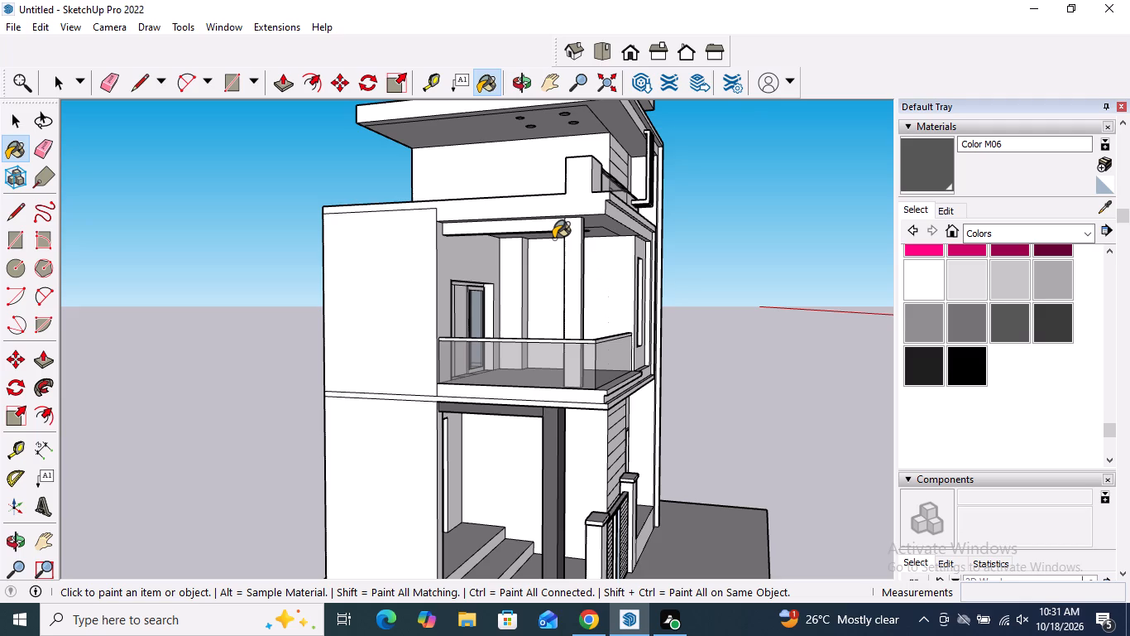
pyautogui.scroll(5, 560, 306)
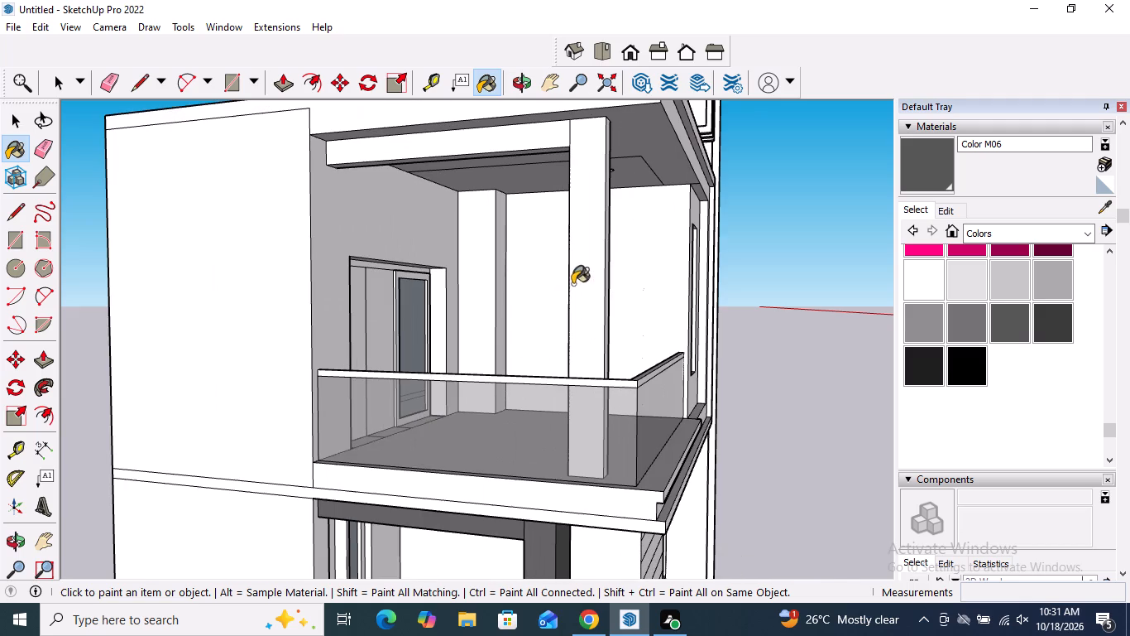
pyautogui.click(583, 266)
pyautogui.click(558, 139)
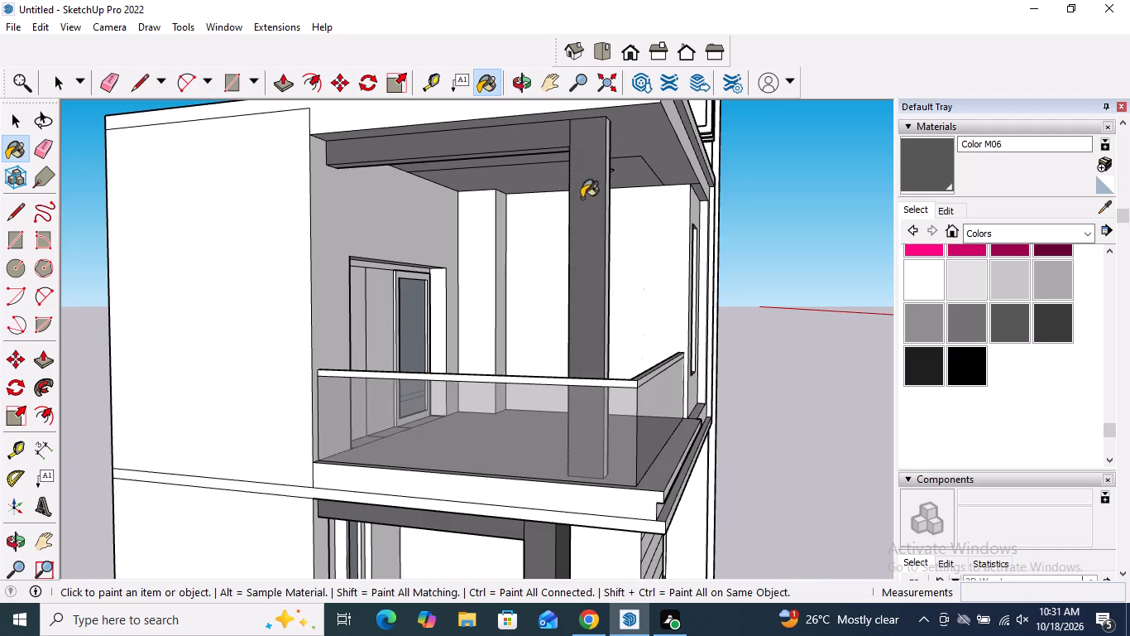
pyautogui.moveTo(582, 198); pyautogui.dragTo(802, 181, button='middle')
pyautogui.scroll(12, 721, 168)
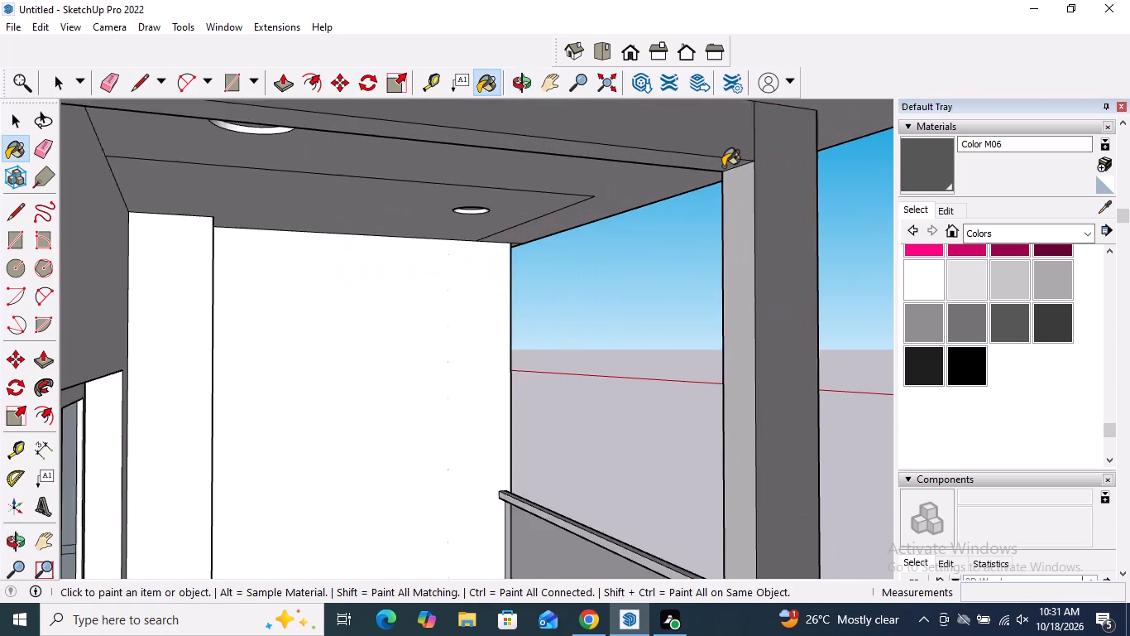
pyautogui.scroll(4, 723, 166)
pyautogui.click(726, 158)
pyautogui.click(759, 203)
# Paint the balcony column's front and inner side faces and the side beam's inner face with Color M06.
pyautogui.scroll(-9, 661, 380)
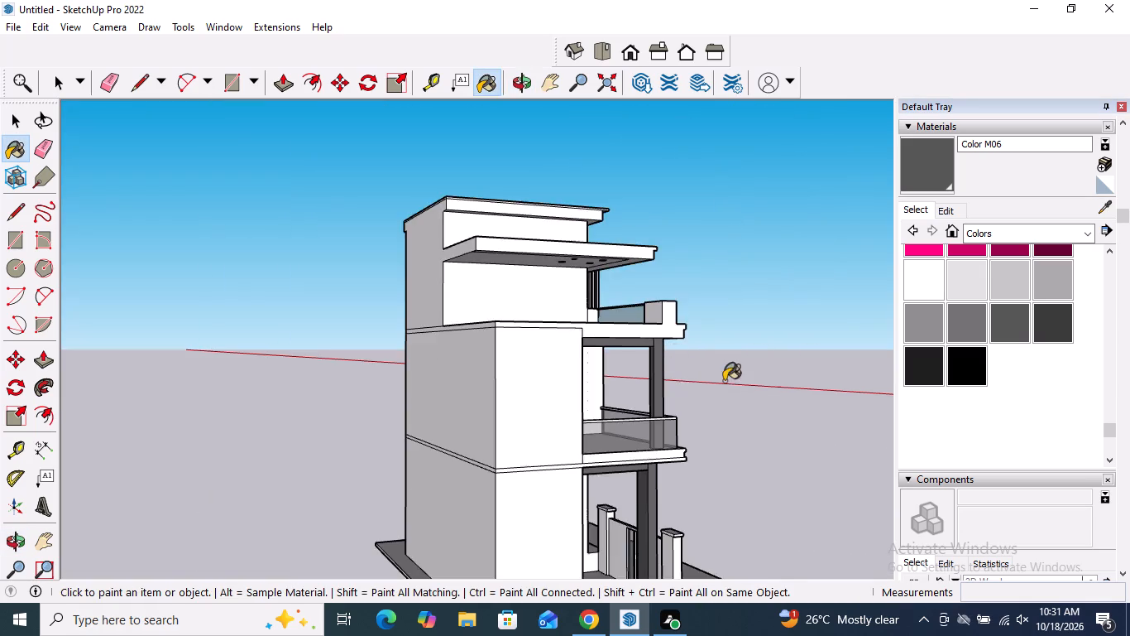
pyautogui.moveTo(732, 384); pyautogui.dragTo(41, 359, button='middle')
pyautogui.scroll(11, 292, 352)
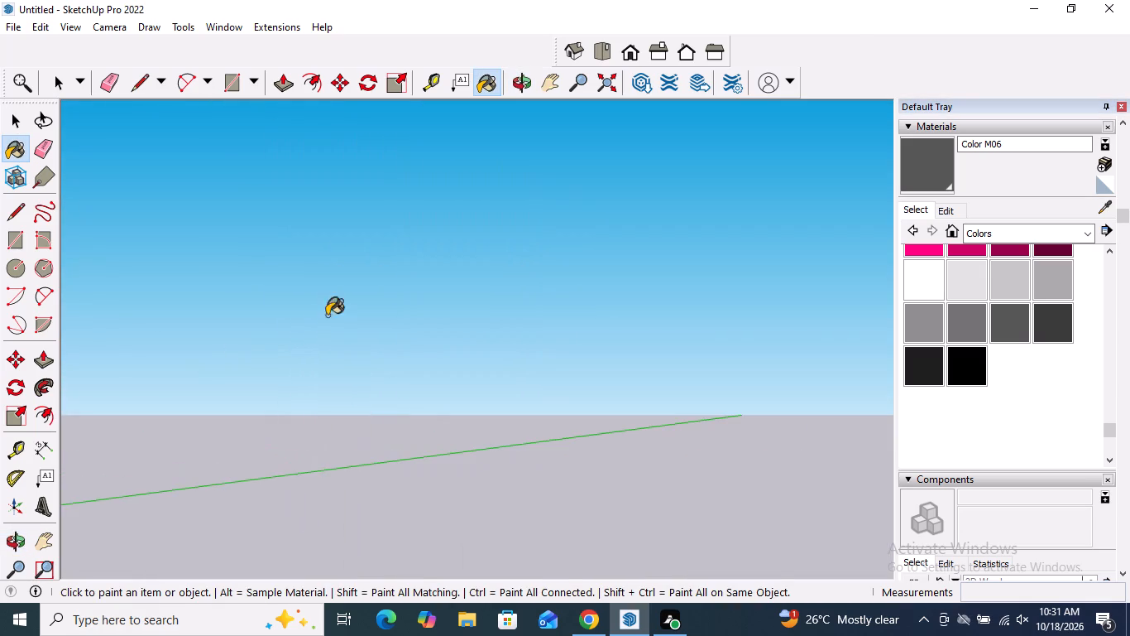
pyautogui.scroll(-5, 321, 332)
pyautogui.scroll(4, 364, 335)
pyautogui.click(361, 325)
pyautogui.click(388, 314)
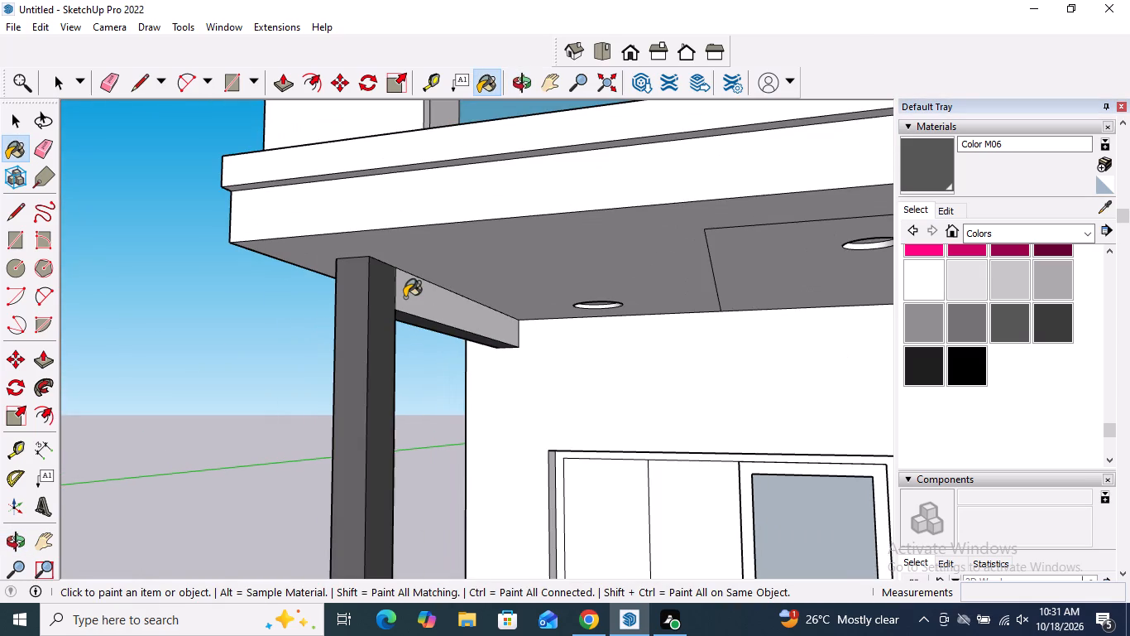
pyautogui.click(405, 297)
# Paint the front and top faces of the top-floor terrace's glass railing handrail with Color M06.
pyautogui.moveTo(459, 358); pyautogui.dragTo(1038, 392, button='middle')
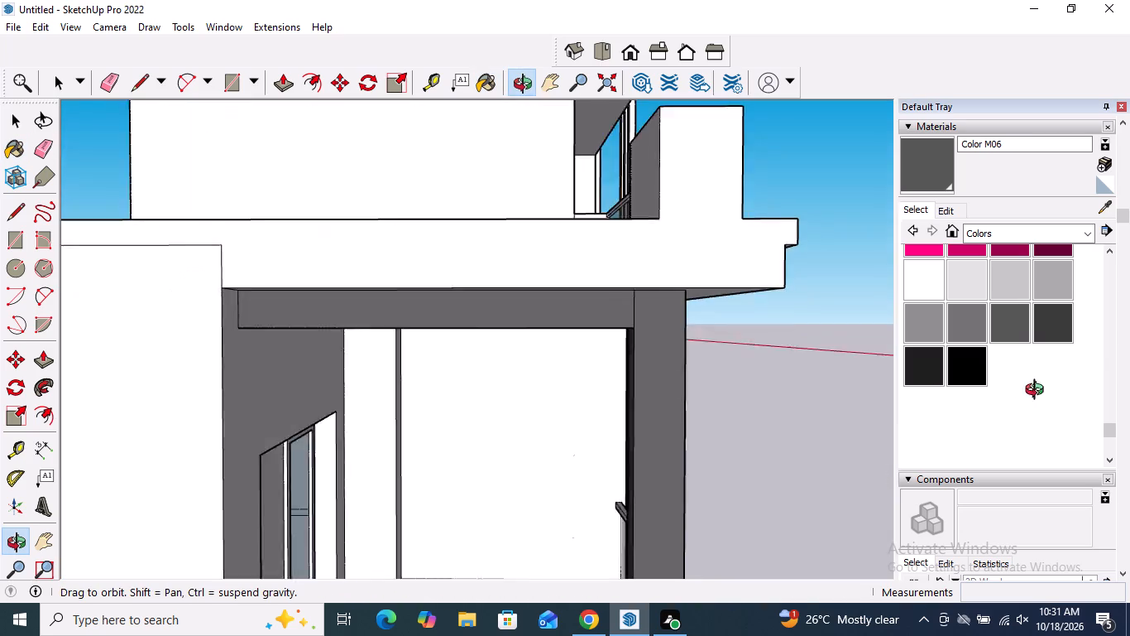
pyautogui.moveTo(1038, 392); pyautogui.dragTo(456, 418, button='middle')
pyautogui.scroll(-5, 347, 355)
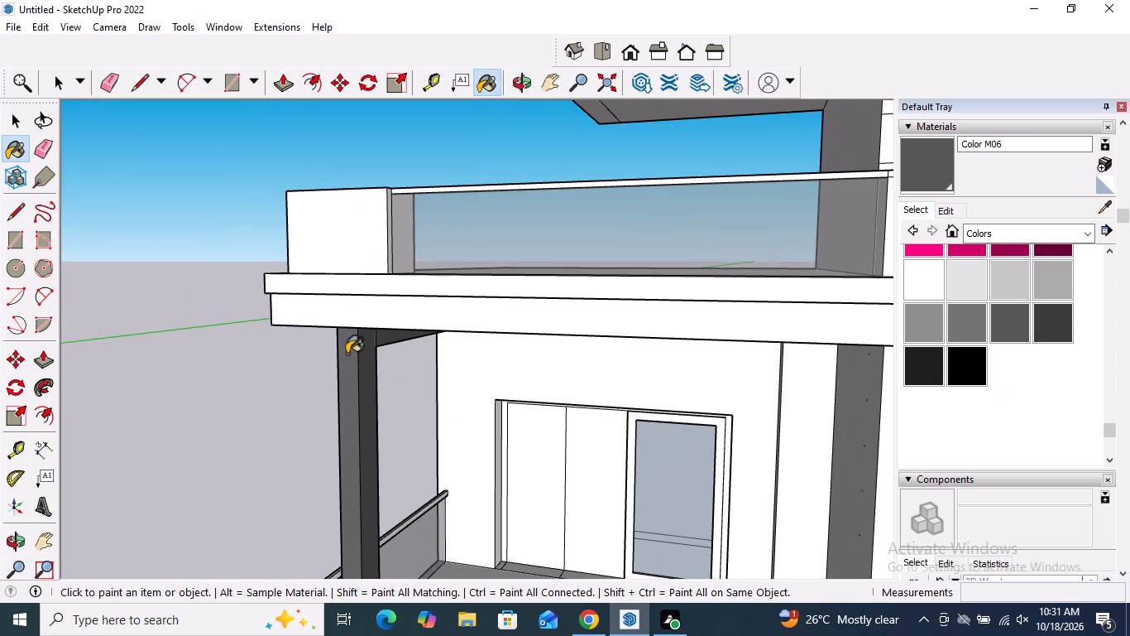
pyautogui.scroll(5, 496, 192)
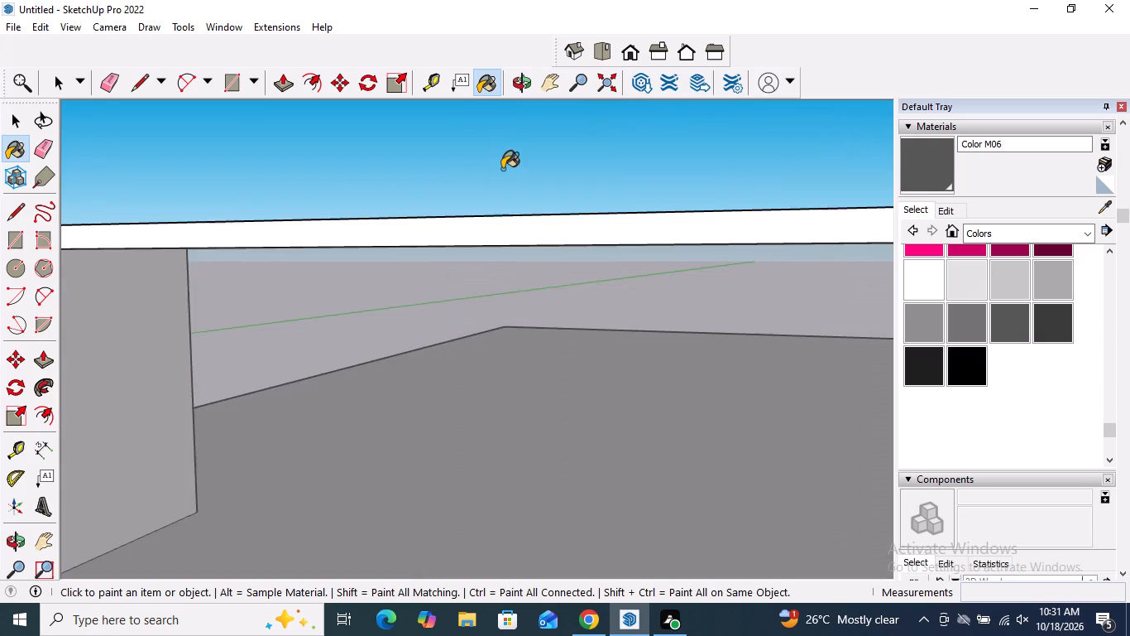
pyautogui.scroll(-4, 500, 170)
pyautogui.scroll(4, 496, 181)
pyautogui.click(496, 181)
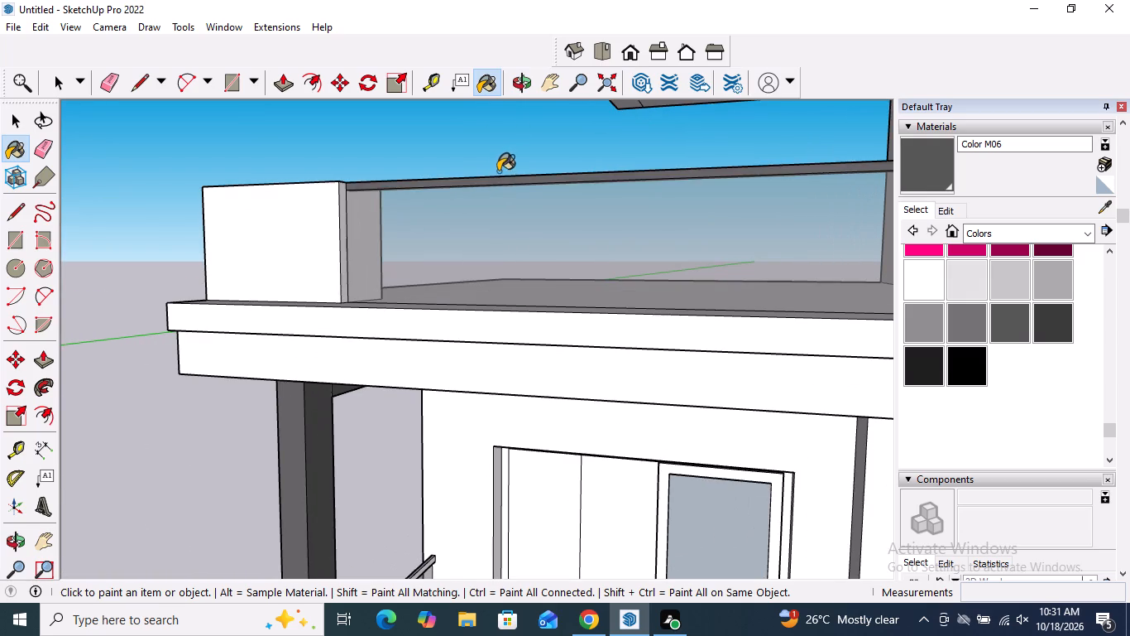
pyautogui.moveTo(500, 181); pyautogui.dragTo(542, 366, button='middle')
pyautogui.scroll(10, 519, 366)
pyautogui.click(512, 381)
pyautogui.scroll(-18, 496, 320)
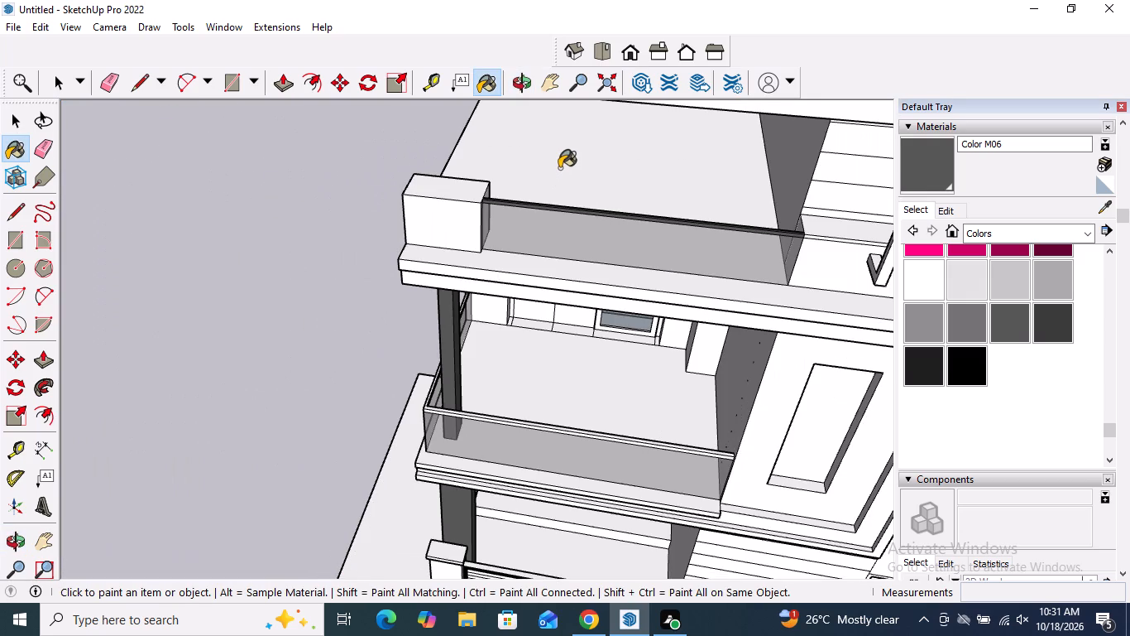
# Paint the top, front, inner and outer side faces of the lower balcony's glass railing handrail with Color M06.
pyautogui.scroll(-5, 559, 168)
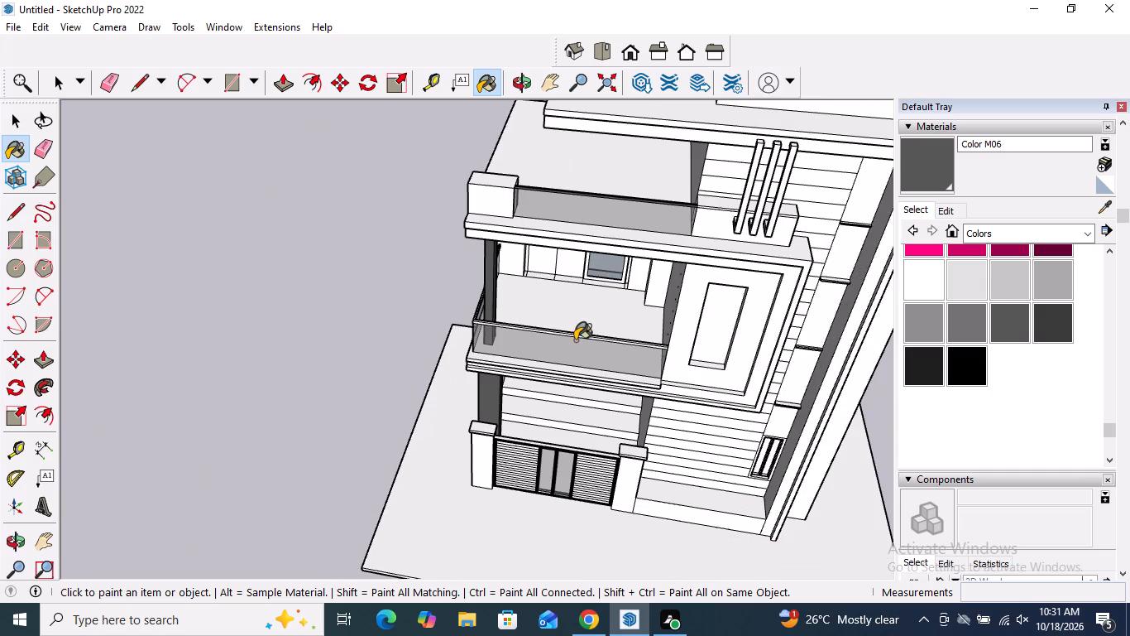
pyautogui.scroll(6, 575, 340)
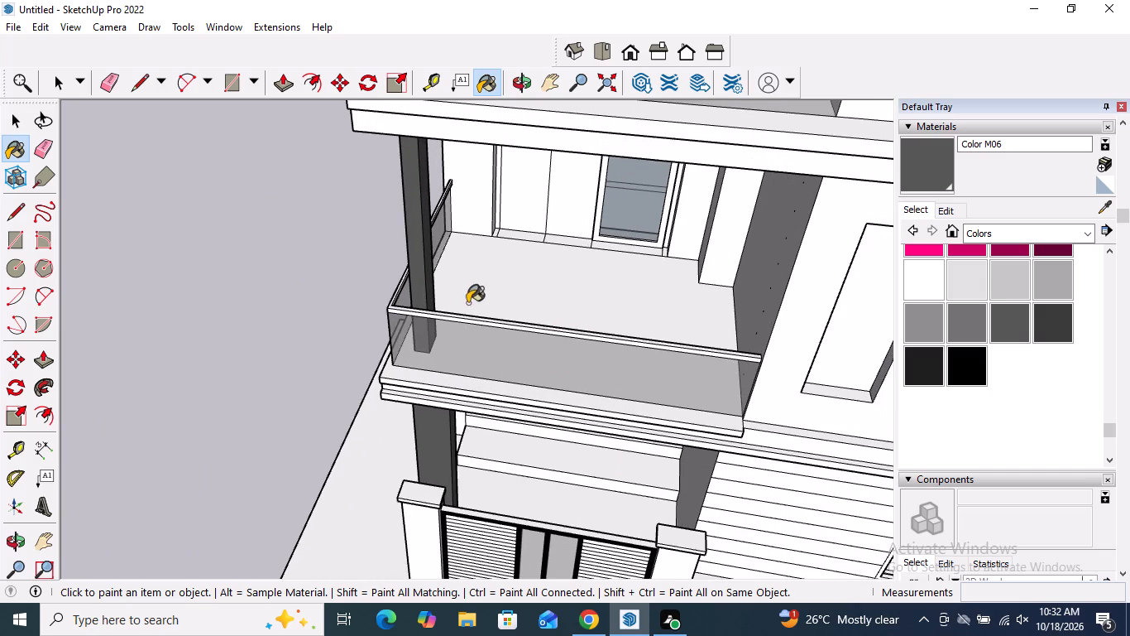
pyautogui.scroll(16, 401, 316)
pyautogui.click(391, 302)
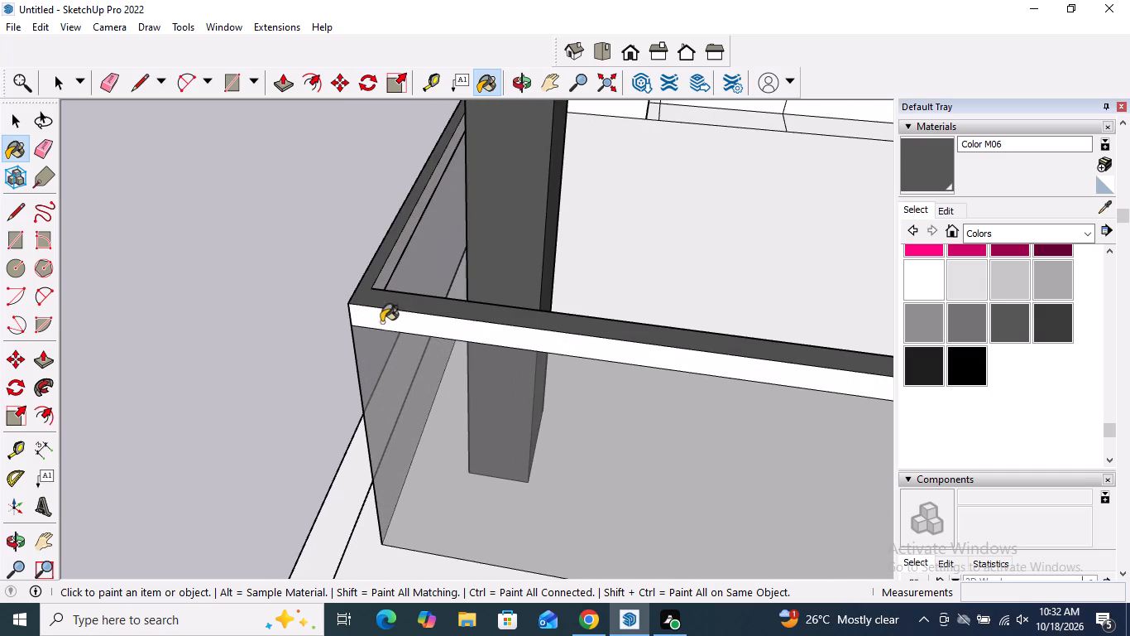
pyautogui.click(381, 318)
pyautogui.scroll(4, 383, 263)
pyautogui.click(391, 266)
pyautogui.scroll(-5, 401, 322)
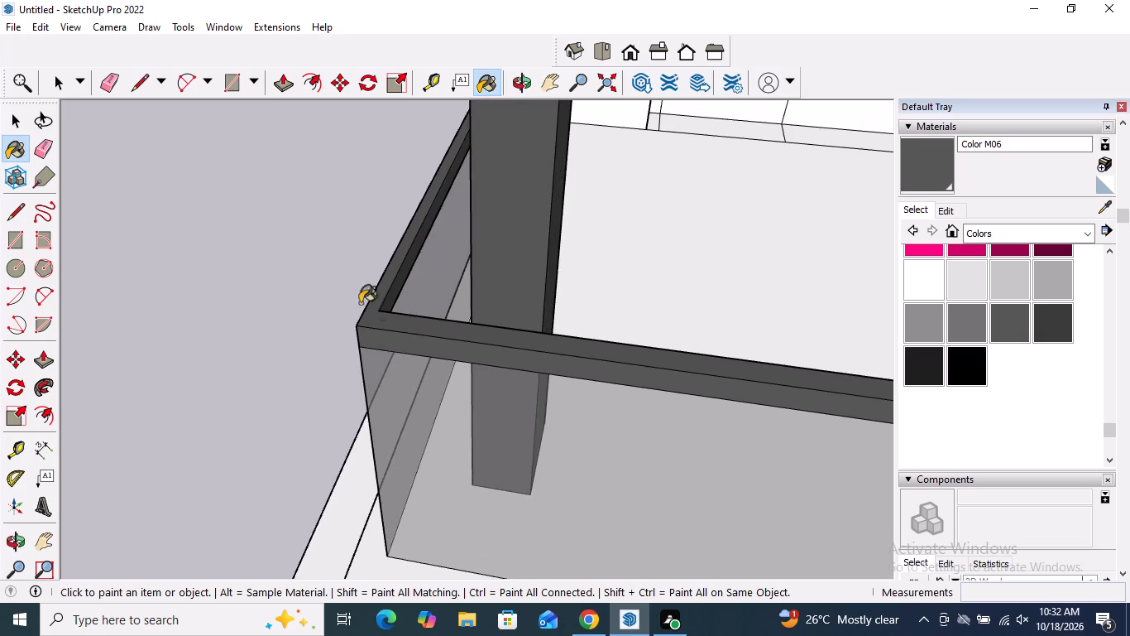
pyautogui.moveTo(347, 291); pyautogui.dragTo(750, 294, button='middle')
pyautogui.click(717, 262)
# Paint the front face of the tall rear block rising above the roof canopy with Color M06.
pyautogui.scroll(-3, 438, 295)
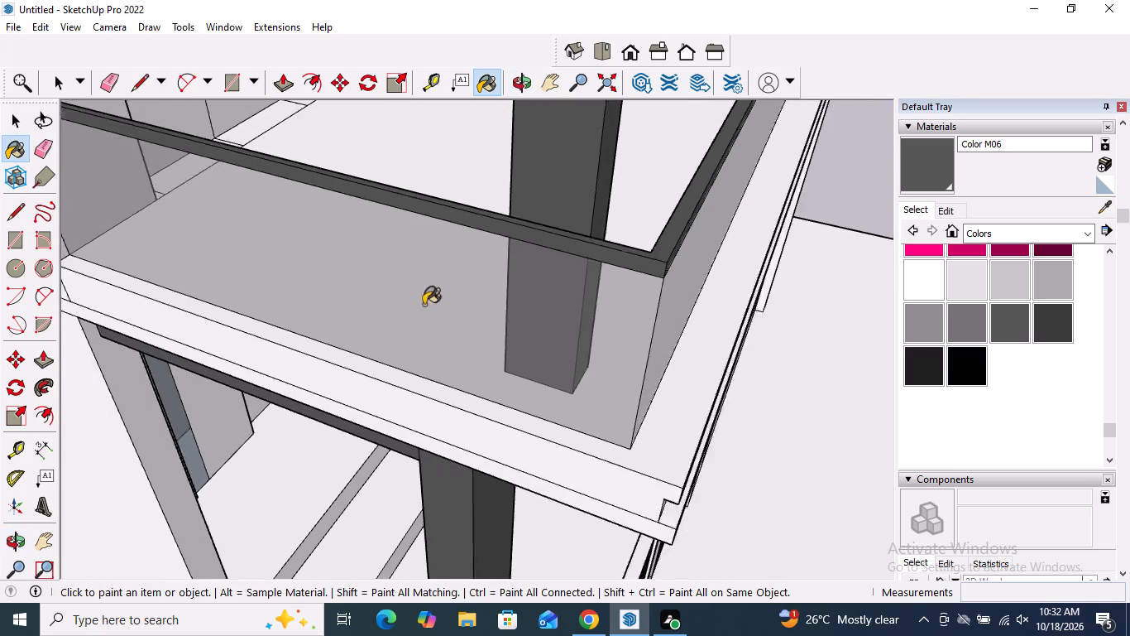
pyautogui.scroll(-8, 424, 305)
pyautogui.moveTo(666, 335); pyautogui.dragTo(367, 309, button='middle')
pyautogui.scroll(-10, 363, 298)
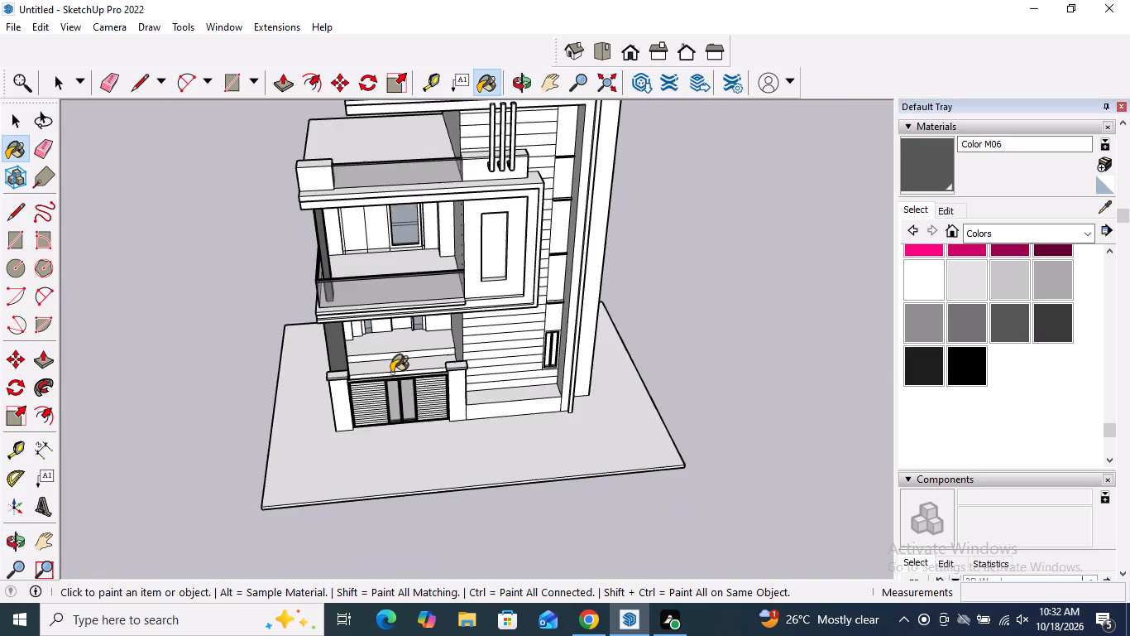
pyautogui.scroll(-2, 398, 383)
pyautogui.moveTo(407, 344); pyautogui.dragTo(404, 302, button='middle')
pyautogui.scroll(5, 404, 303)
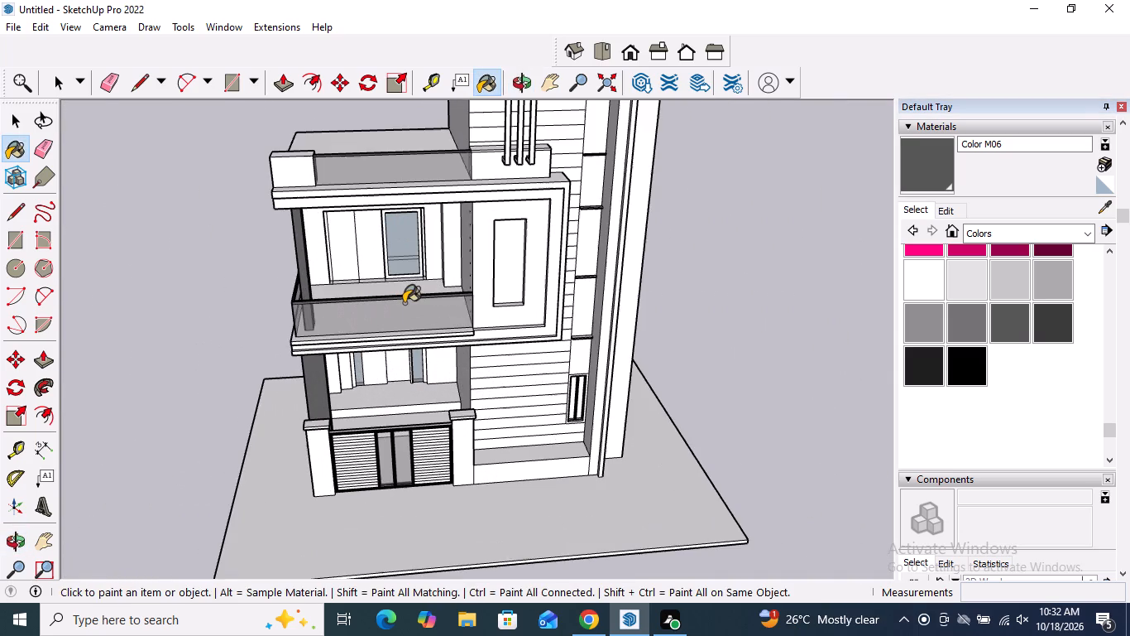
pyautogui.scroll(2, 393, 346)
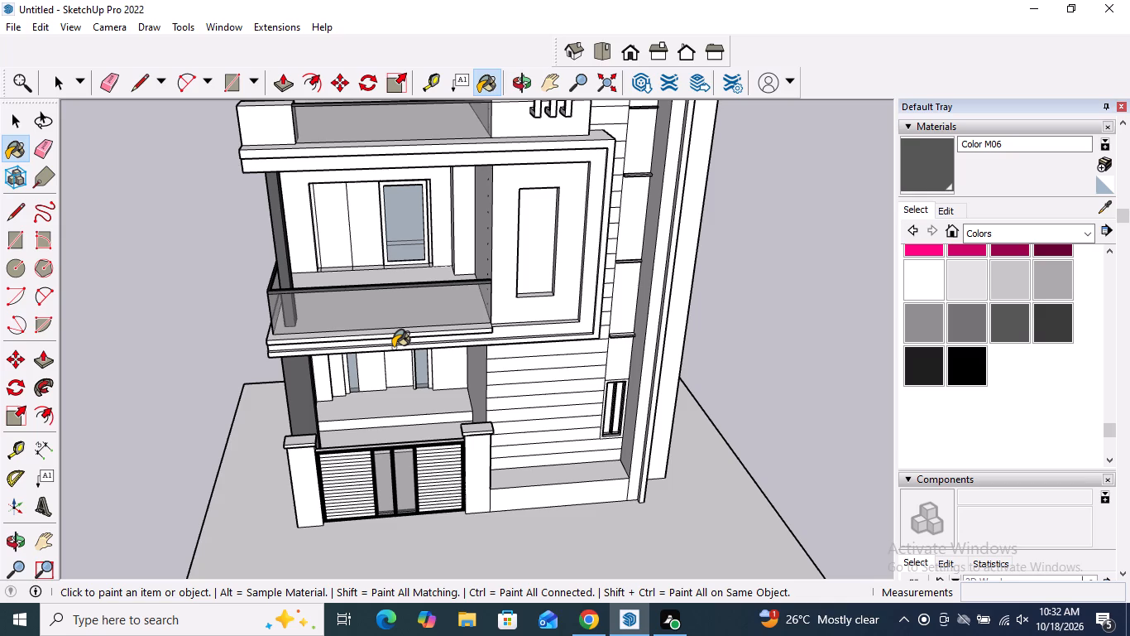
pyautogui.scroll(-5, 507, 373)
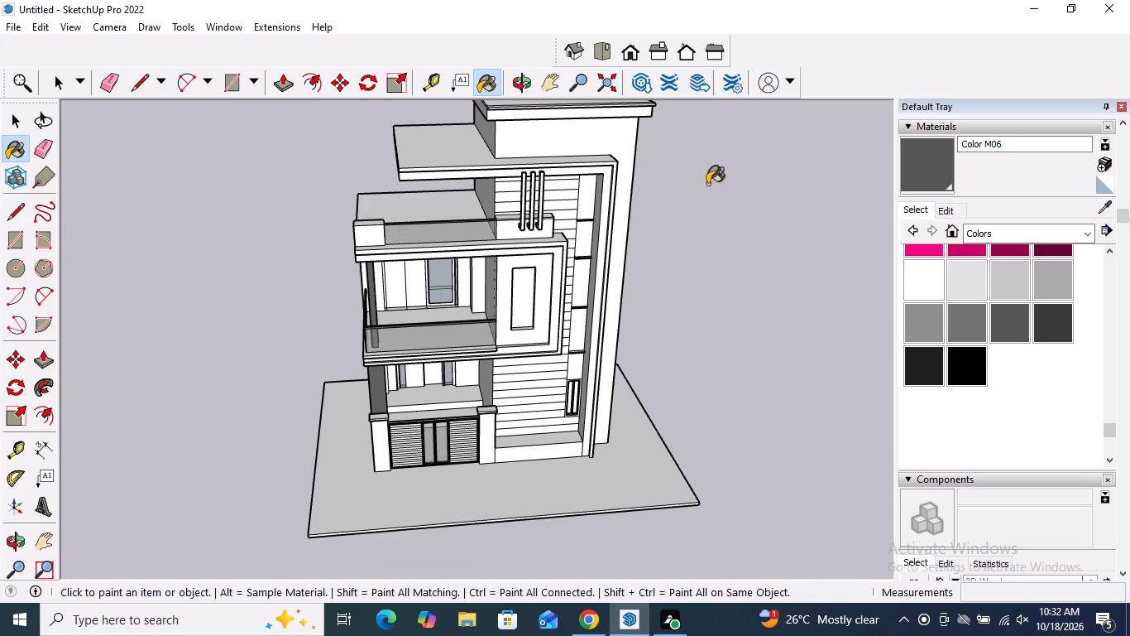
pyautogui.click(567, 142)
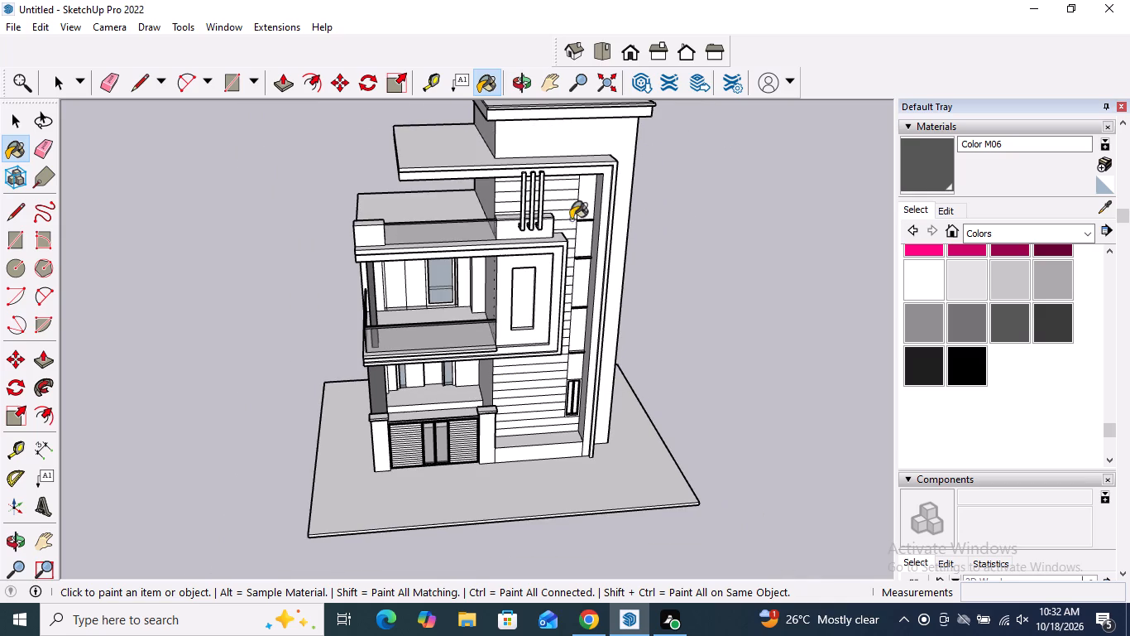
# Paint the front faces and top ends of the three vertical decorative bars at the terrace parapet with Color M06.
pyautogui.scroll(11, 540, 191)
pyautogui.click(544, 174)
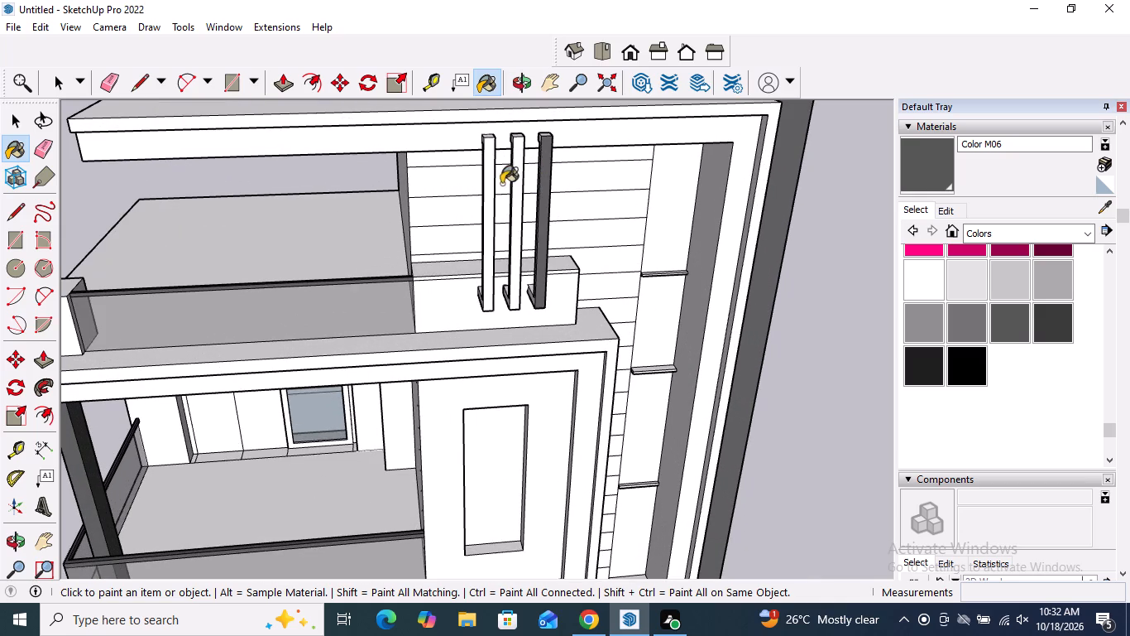
pyautogui.click(515, 173)
pyautogui.click(491, 176)
pyautogui.moveTo(513, 155); pyautogui.dragTo(534, 238, button='middle')
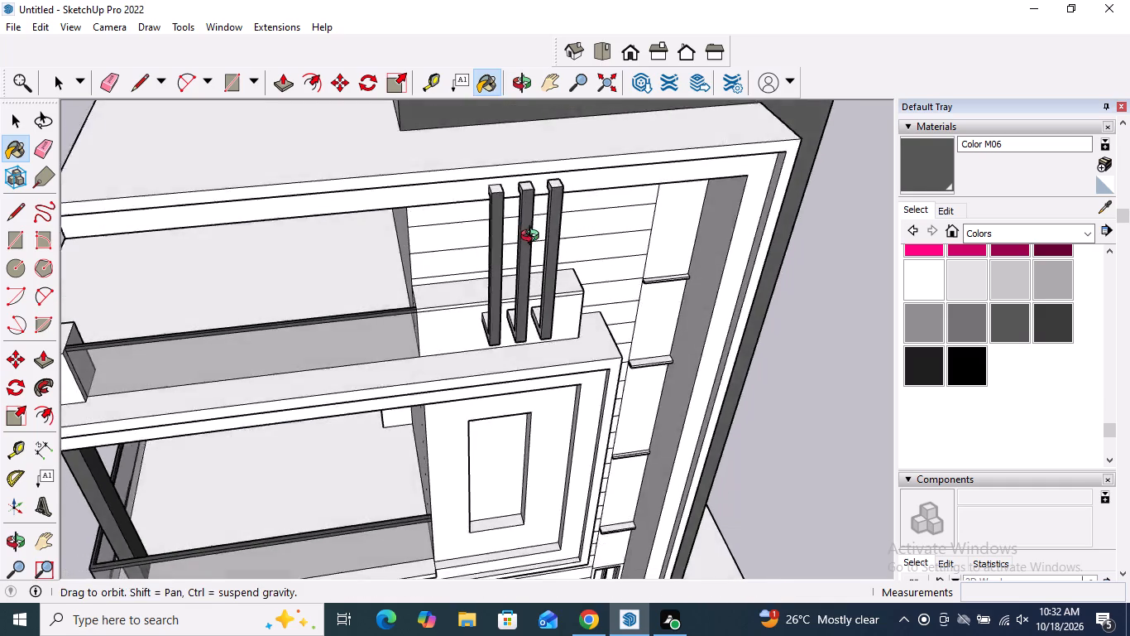
pyautogui.moveTo(534, 238); pyautogui.dragTo(547, 274, button='middle')
pyautogui.scroll(4, 533, 213)
pyautogui.click(492, 241)
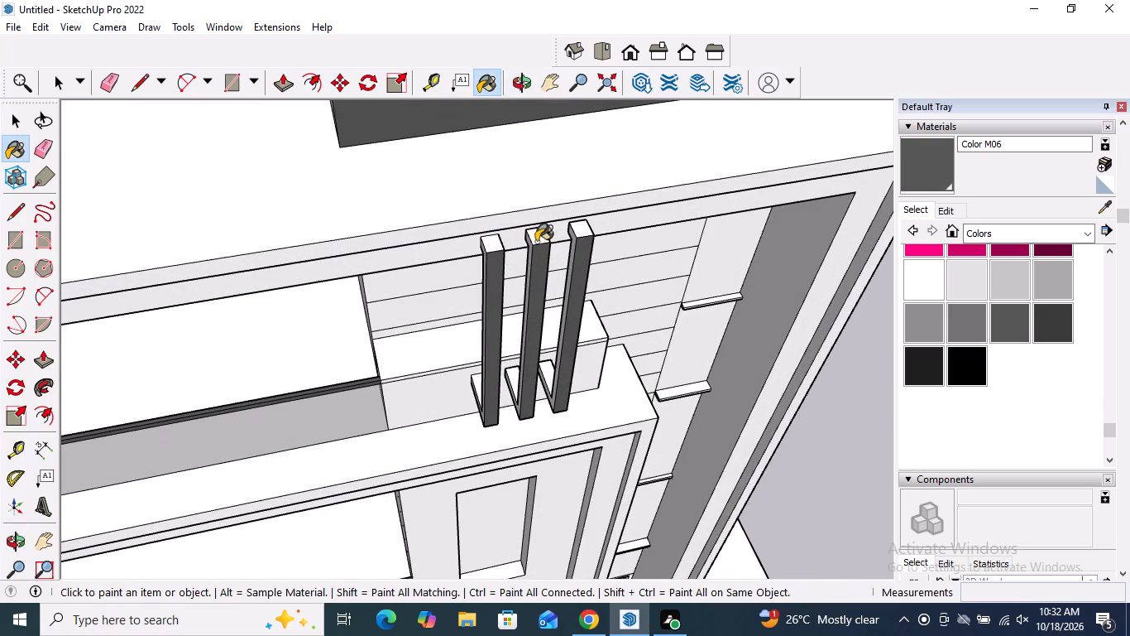
pyautogui.moveTo(536, 242); pyautogui.dragTo(545, 241)
pyautogui.click(576, 229)
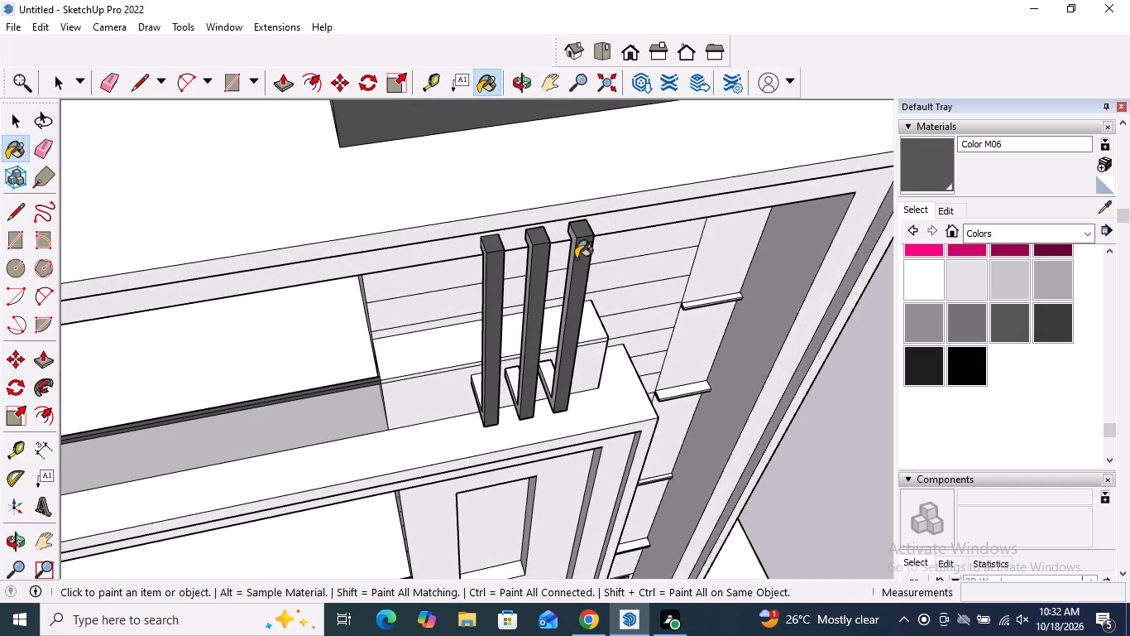
# Paint the exposed side faces of the three vertical decorative bars with Color M06.
pyautogui.scroll(5, 576, 258)
pyautogui.moveTo(576, 245); pyautogui.dragTo(731, 191, button='middle')
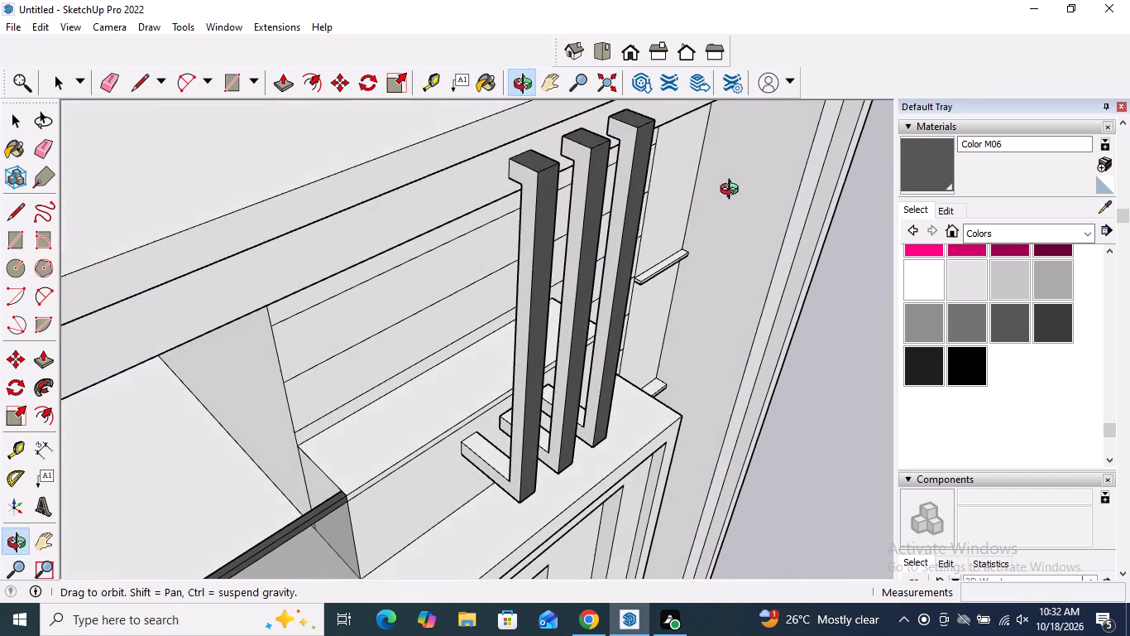
pyautogui.click(625, 185)
pyautogui.click(577, 199)
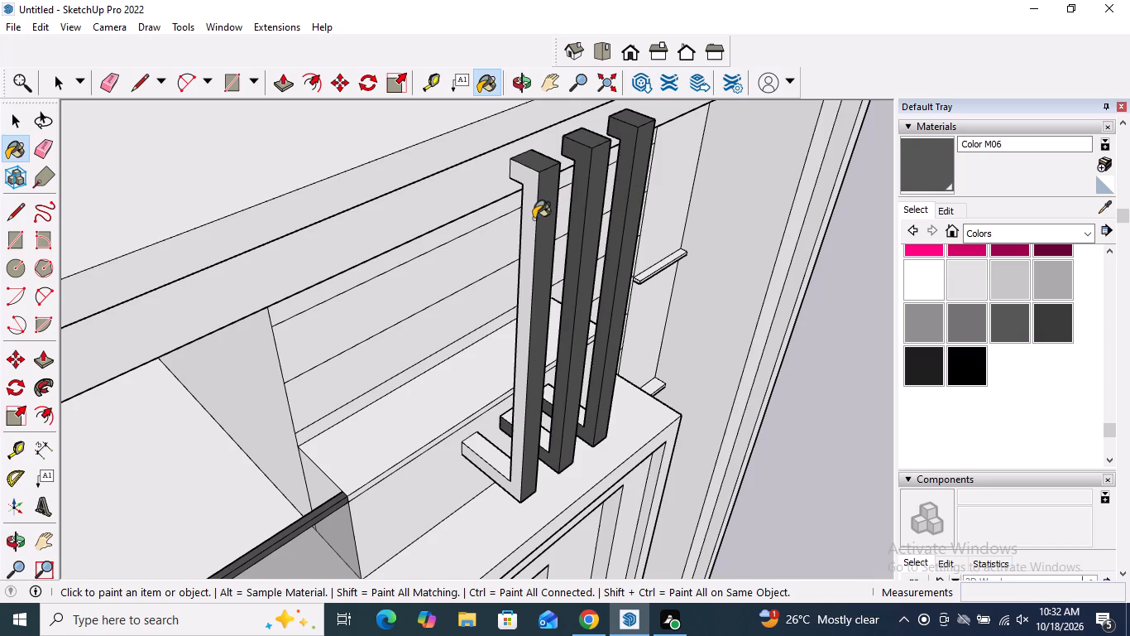
pyautogui.click(534, 219)
# Paint the top faces of the three decorative bars' lower brackets with Color M06.
pyautogui.scroll(4, 529, 490)
pyautogui.moveTo(464, 432); pyautogui.dragTo(472, 432)
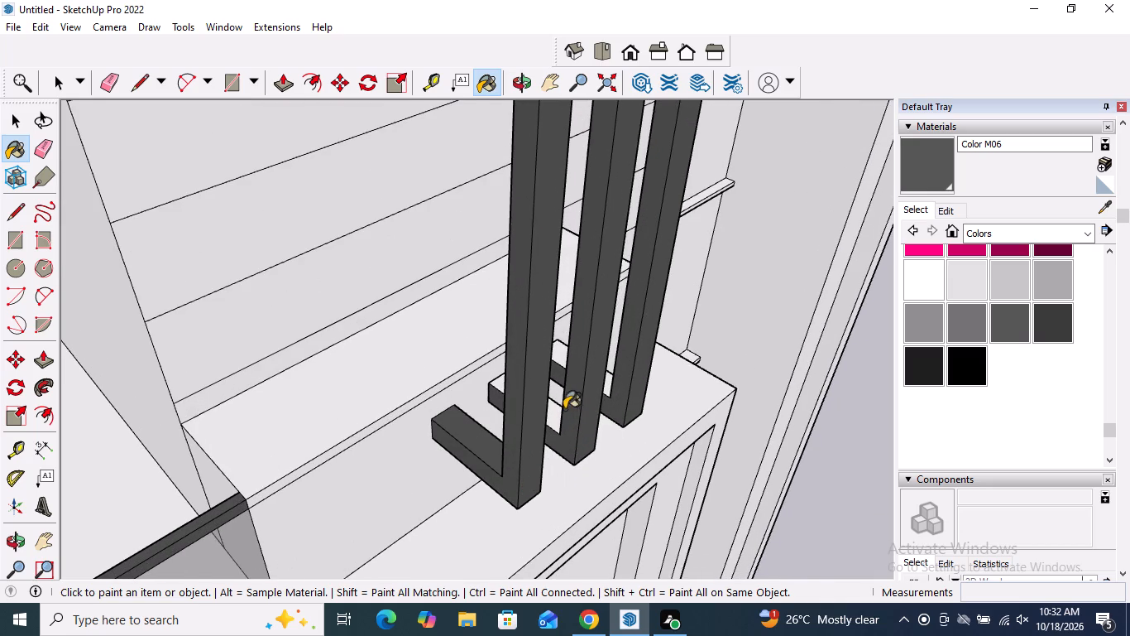
pyautogui.click(556, 412)
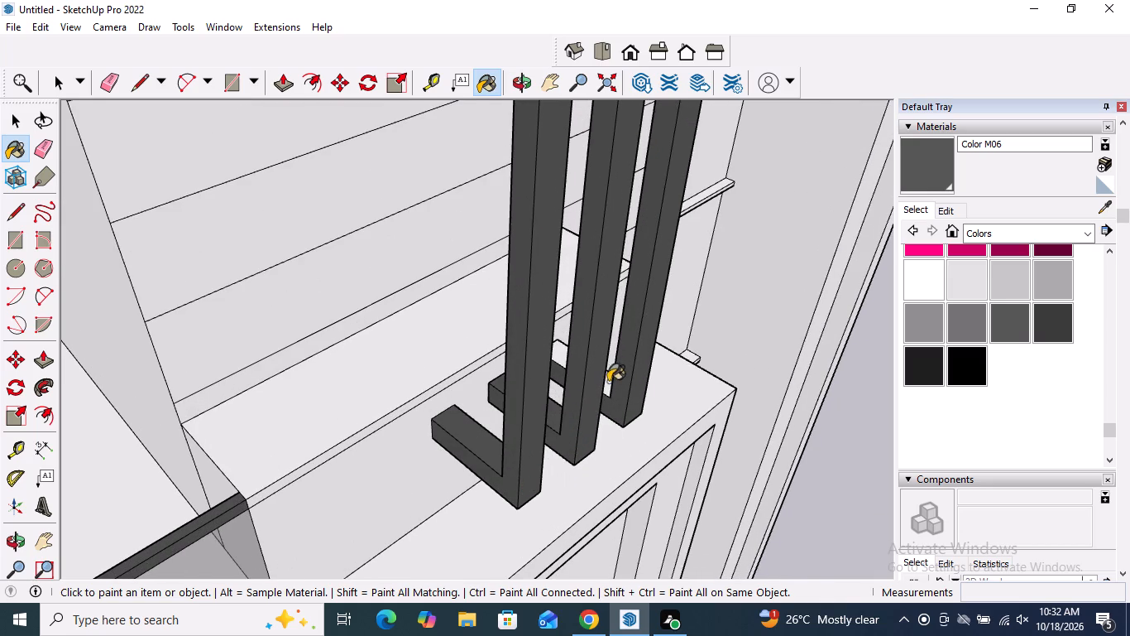
pyautogui.click(562, 347)
pyautogui.scroll(-12, 539, 382)
pyautogui.moveTo(655, 402); pyautogui.dragTo(556, 287, button='middle')
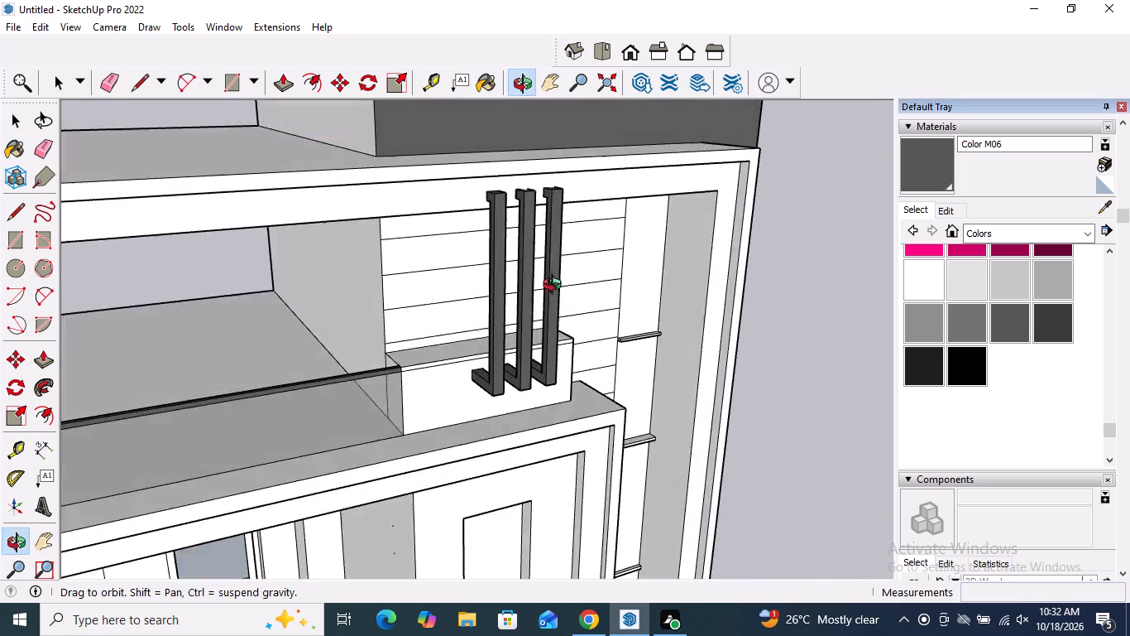
pyautogui.moveTo(556, 287); pyautogui.dragTo(456, 250, button='middle')
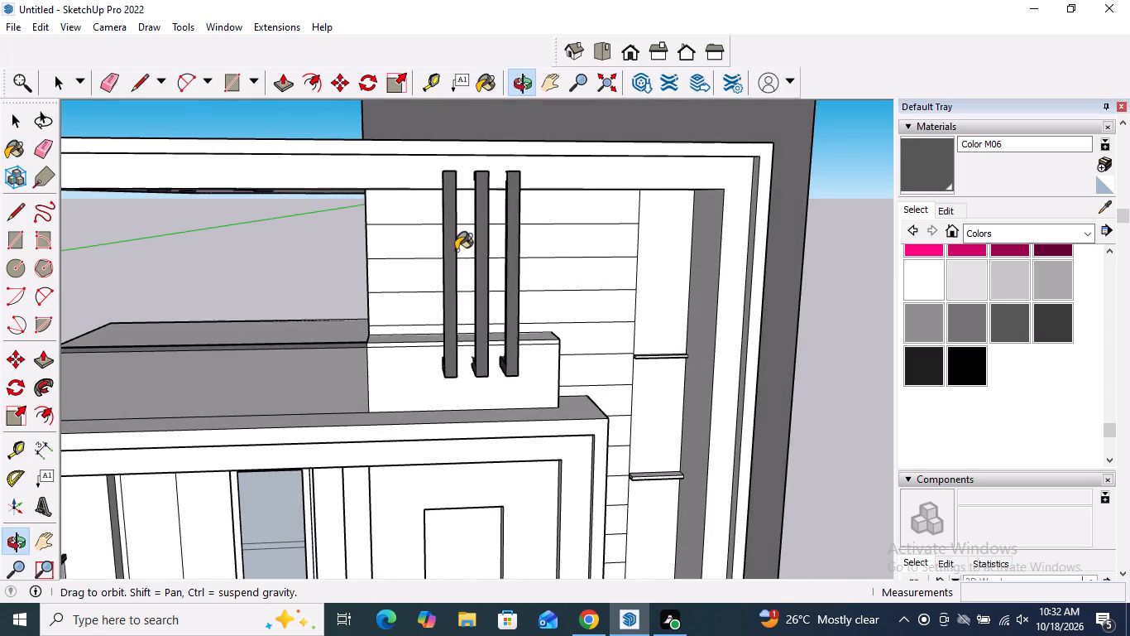
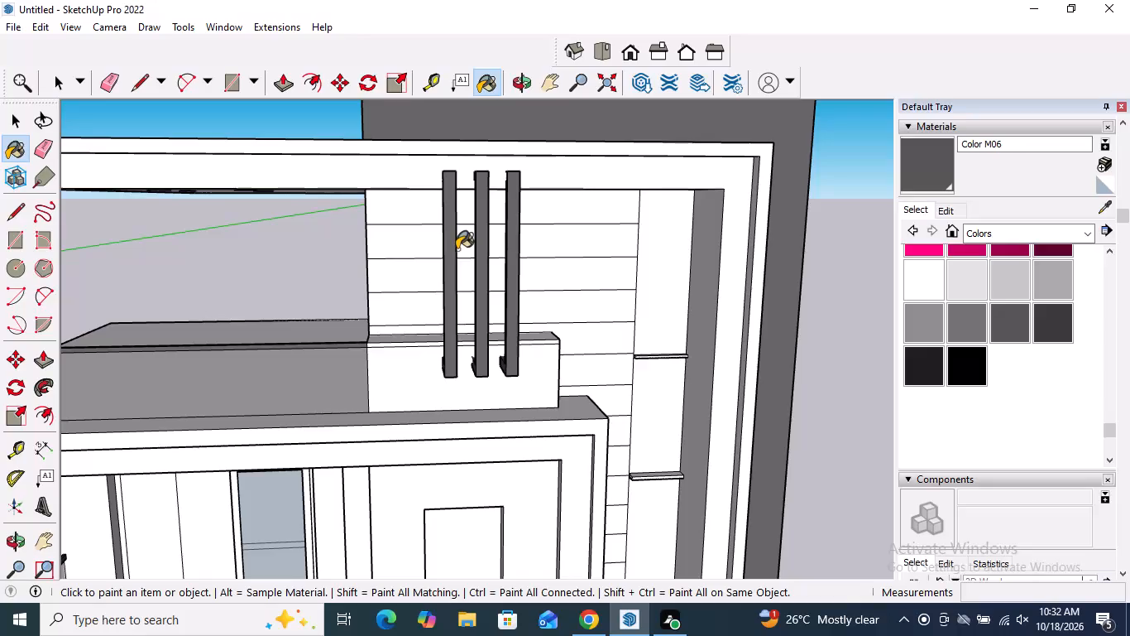
# Paint the front face of the terrace parapet block behind the three decorative bars with Color M06.
pyautogui.scroll(-7, 445, 214)
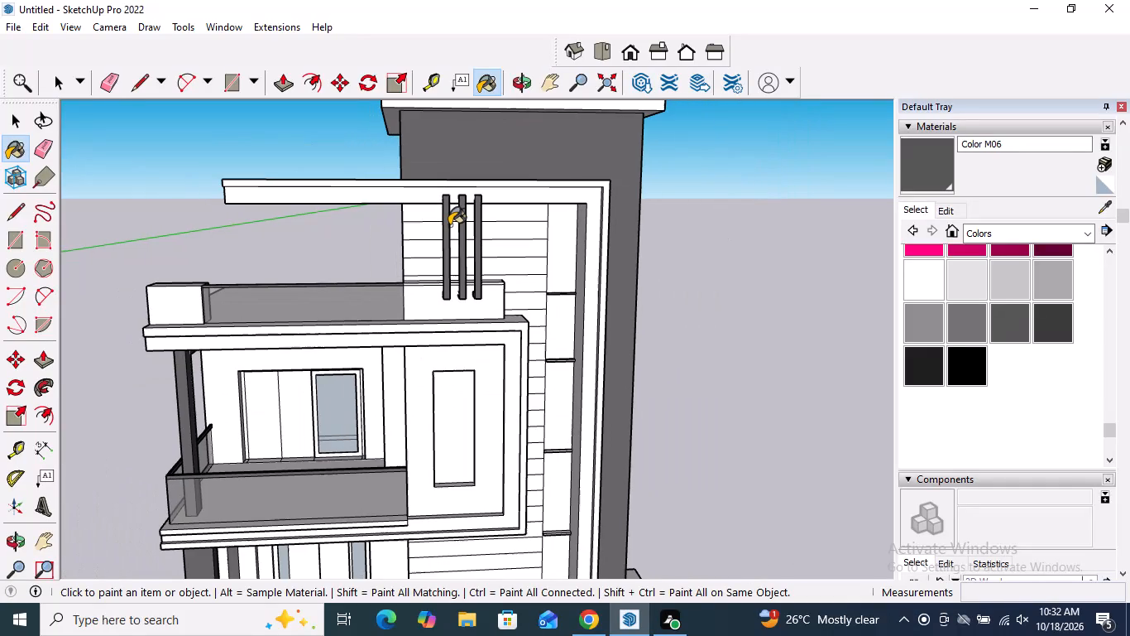
pyautogui.scroll(-4, 449, 214)
pyautogui.scroll(5, 472, 291)
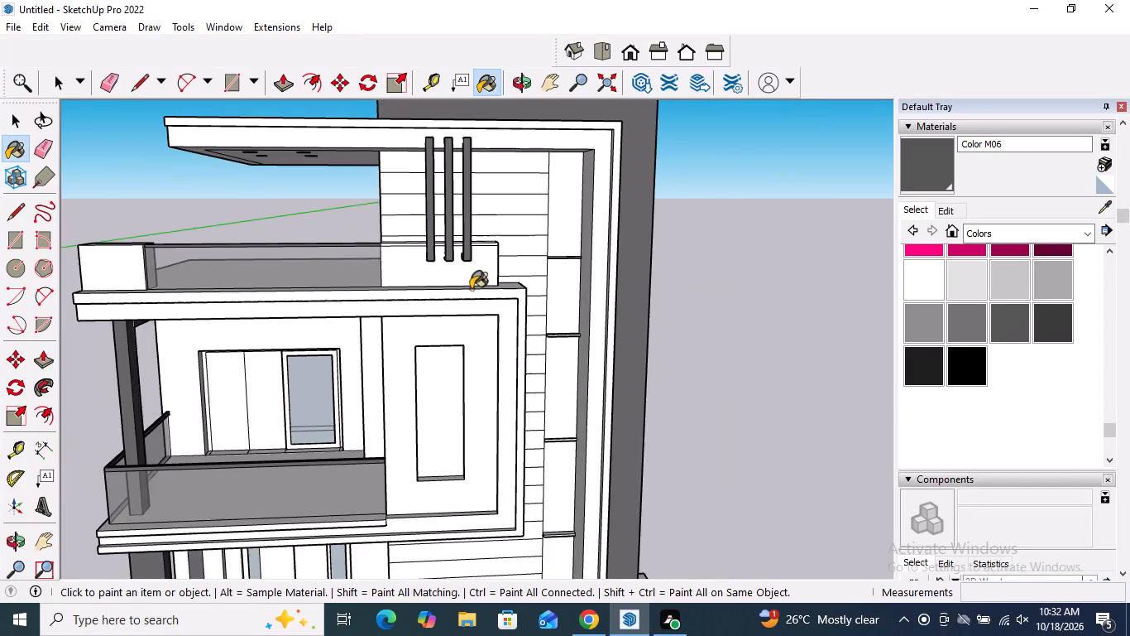
pyautogui.scroll(4, 471, 289)
pyautogui.click(424, 261)
# Paint the panes of the tall vertical window strip beside the plank-clad wall with Translucent Glass Gray from Glass and Mirrors.
pyautogui.scroll(-5, 428, 250)
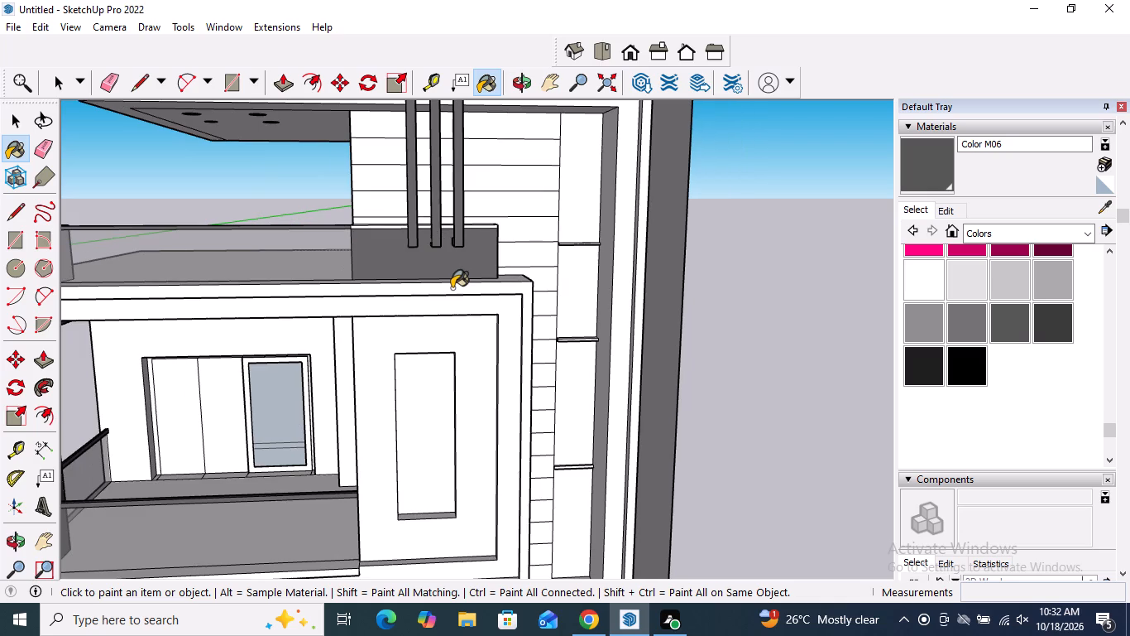
pyautogui.scroll(-4, 442, 223)
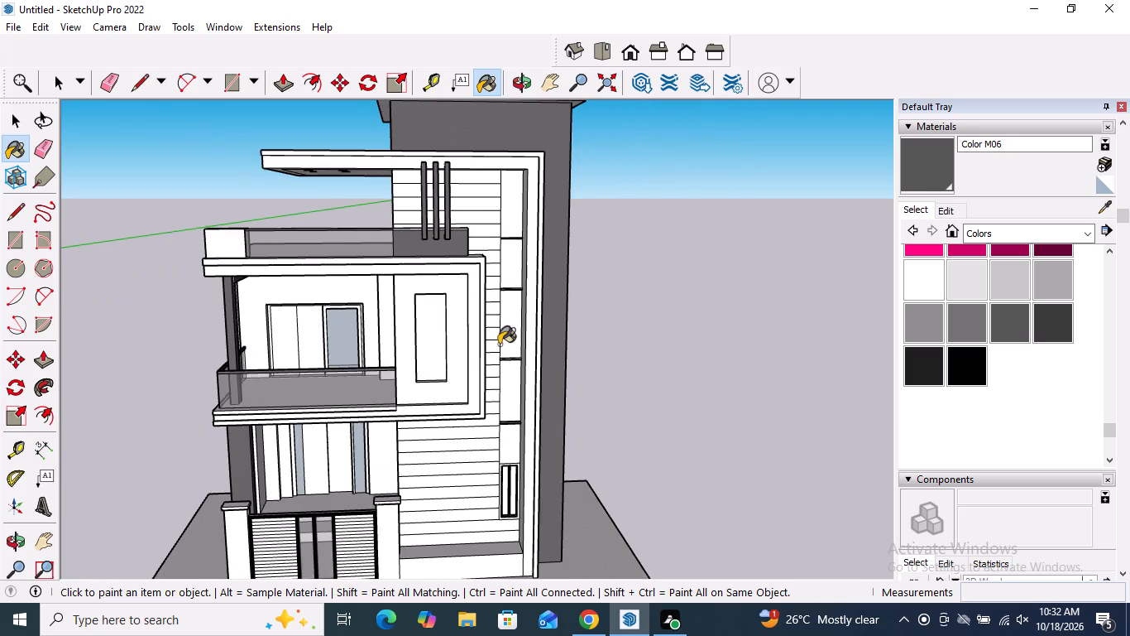
pyautogui.scroll(-5, 495, 335)
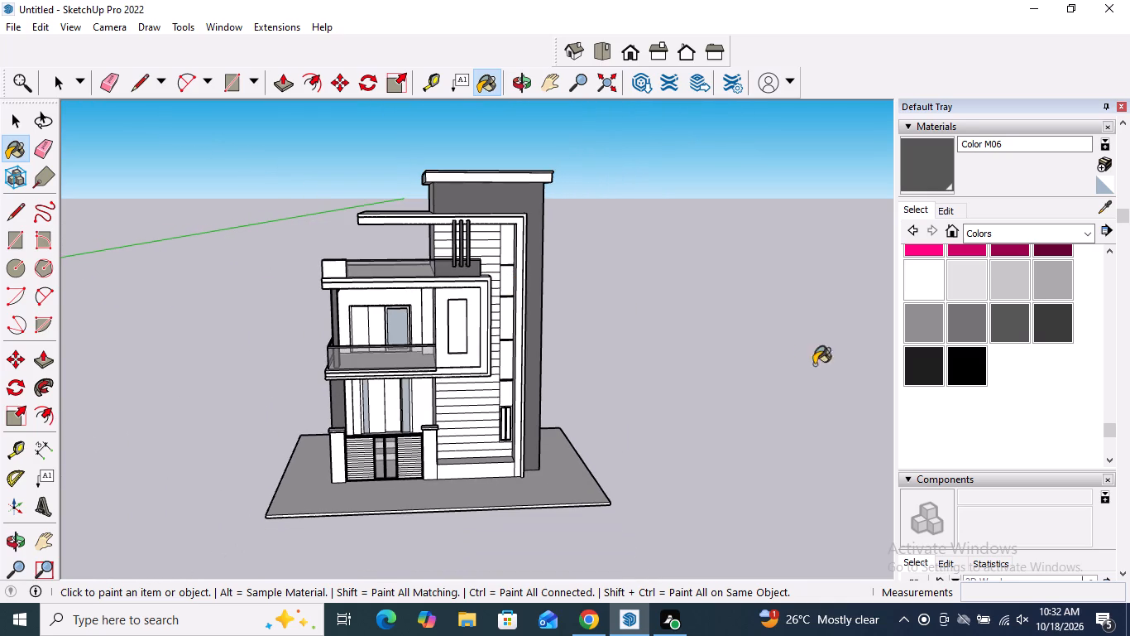
pyautogui.click(990, 234)
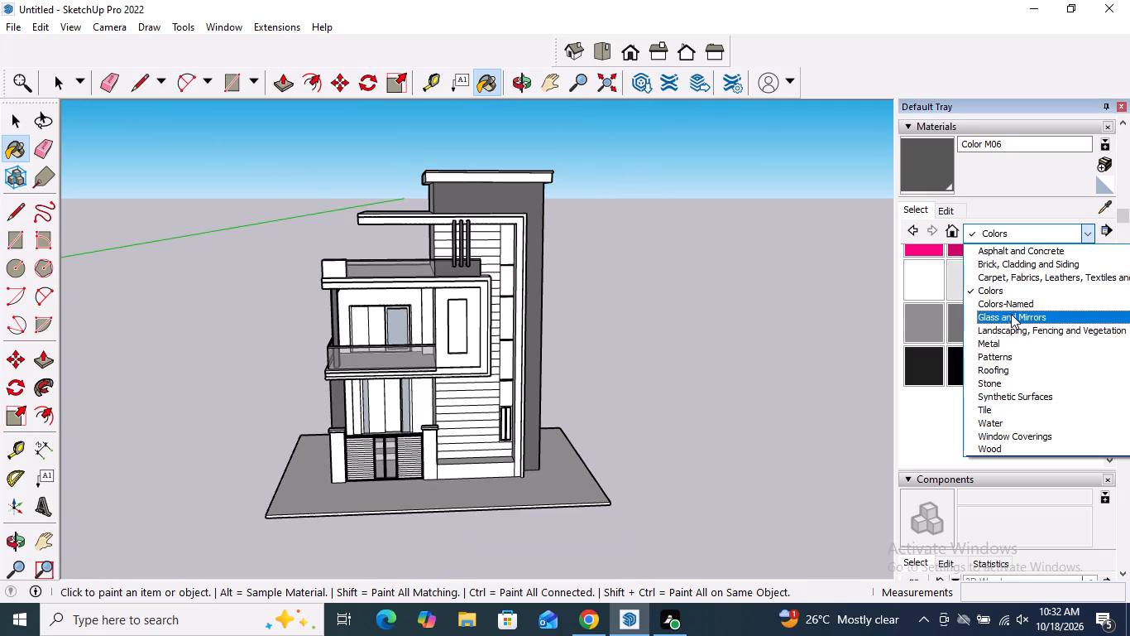
pyautogui.click(998, 320)
pyautogui.click(1004, 315)
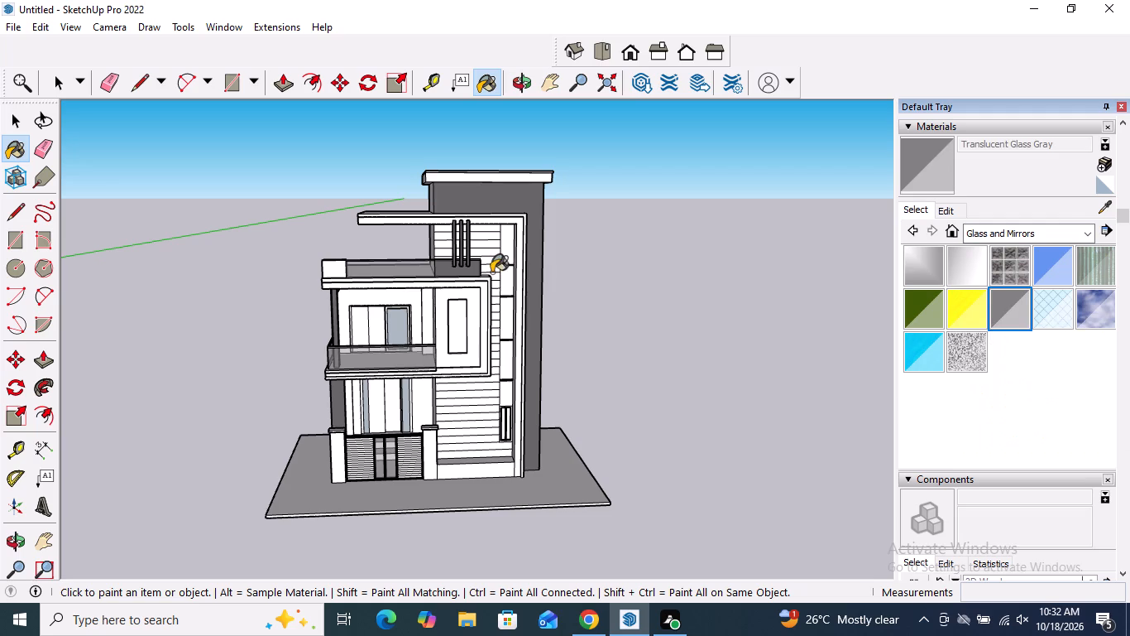
pyautogui.scroll(7, 501, 242)
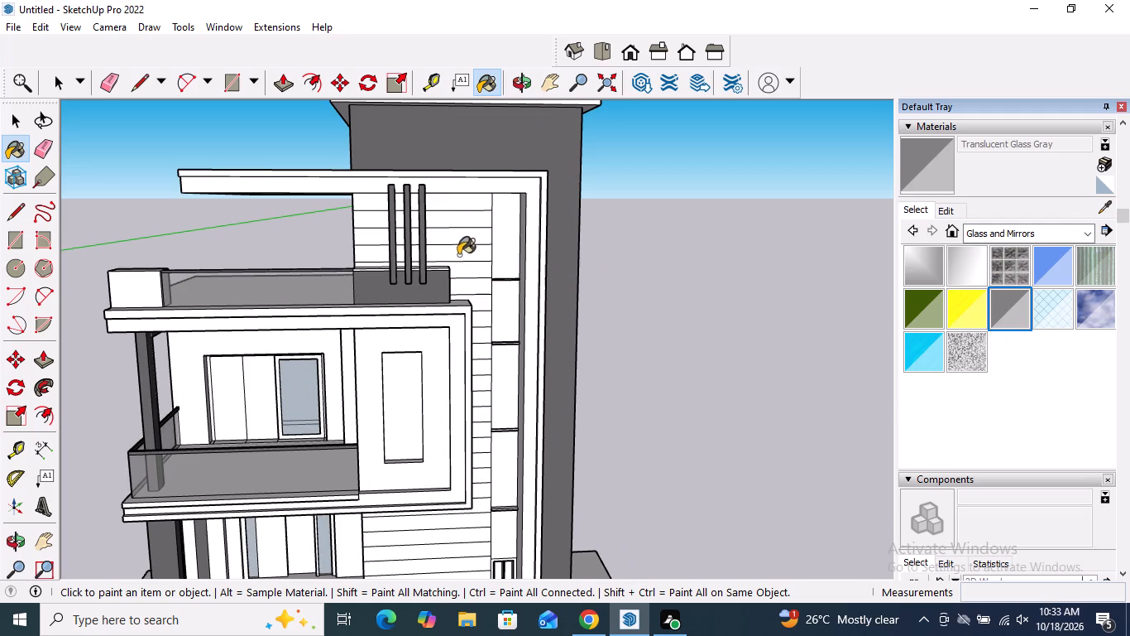
pyautogui.click(507, 254)
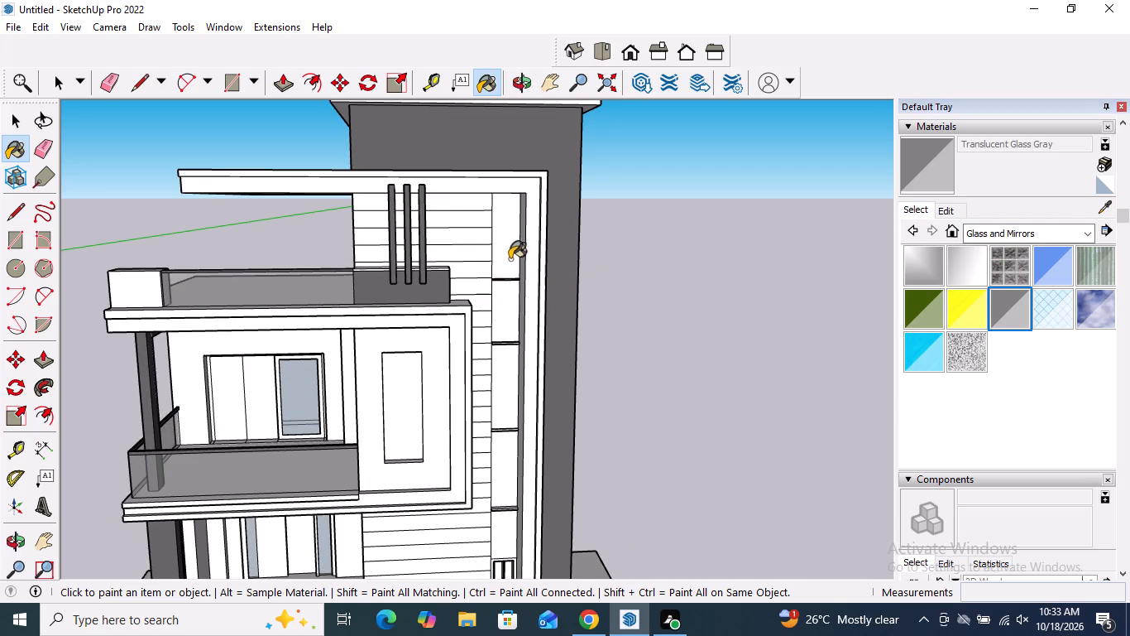
pyautogui.scroll(5, 488, 320)
pyautogui.click(511, 302)
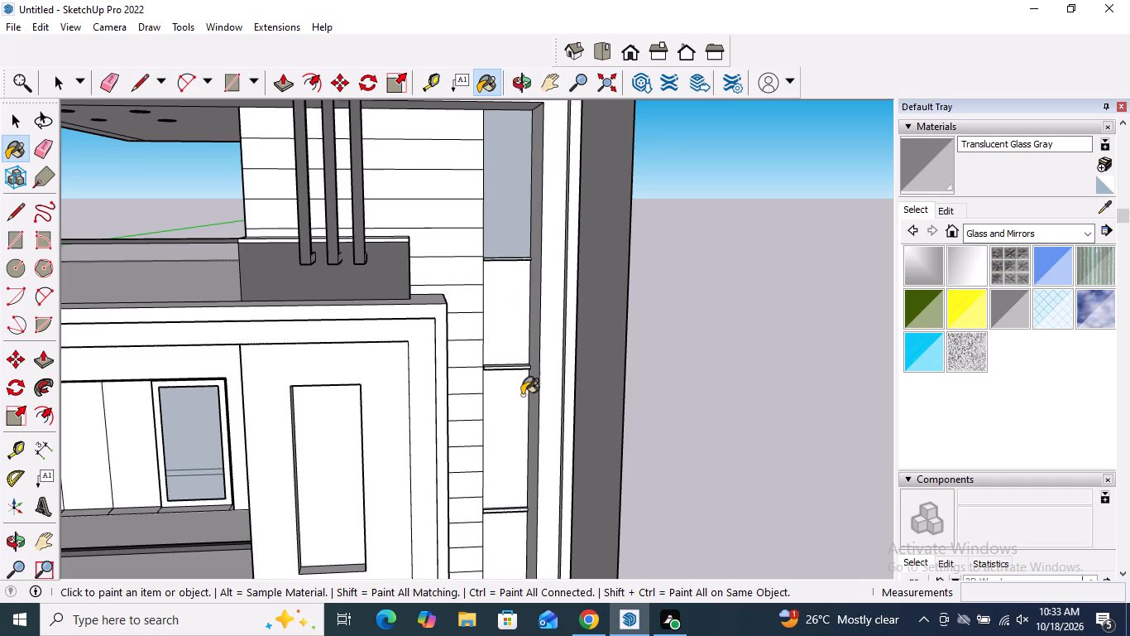
pyautogui.click(508, 408)
pyautogui.scroll(-4, 493, 277)
pyautogui.scroll(-4, 597, 335)
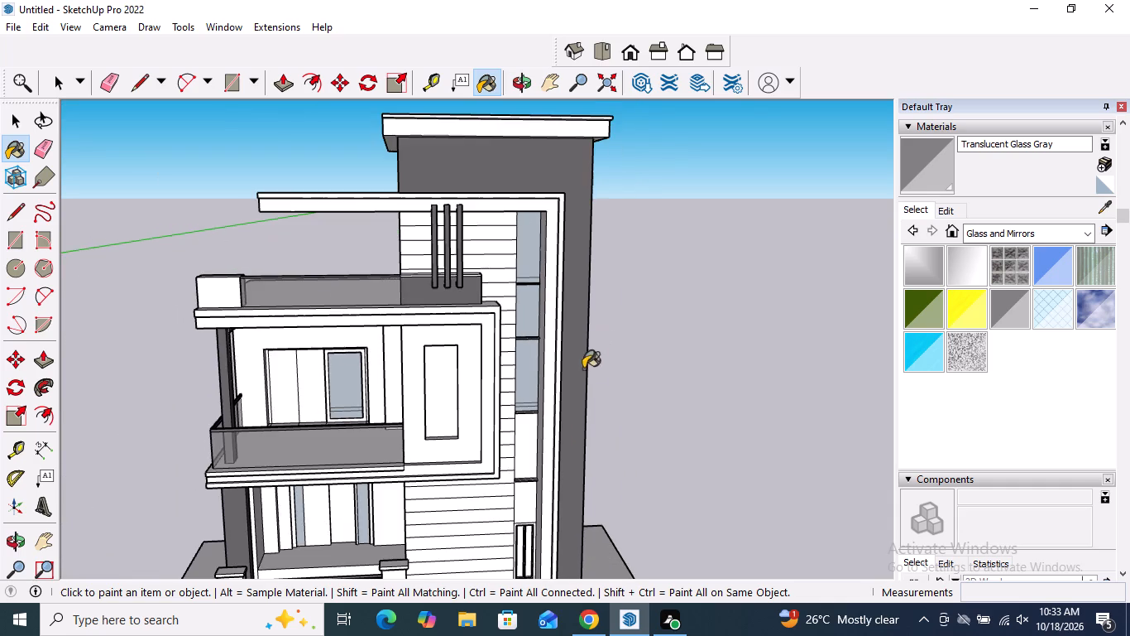
pyautogui.scroll(4, 510, 485)
pyautogui.click(531, 452)
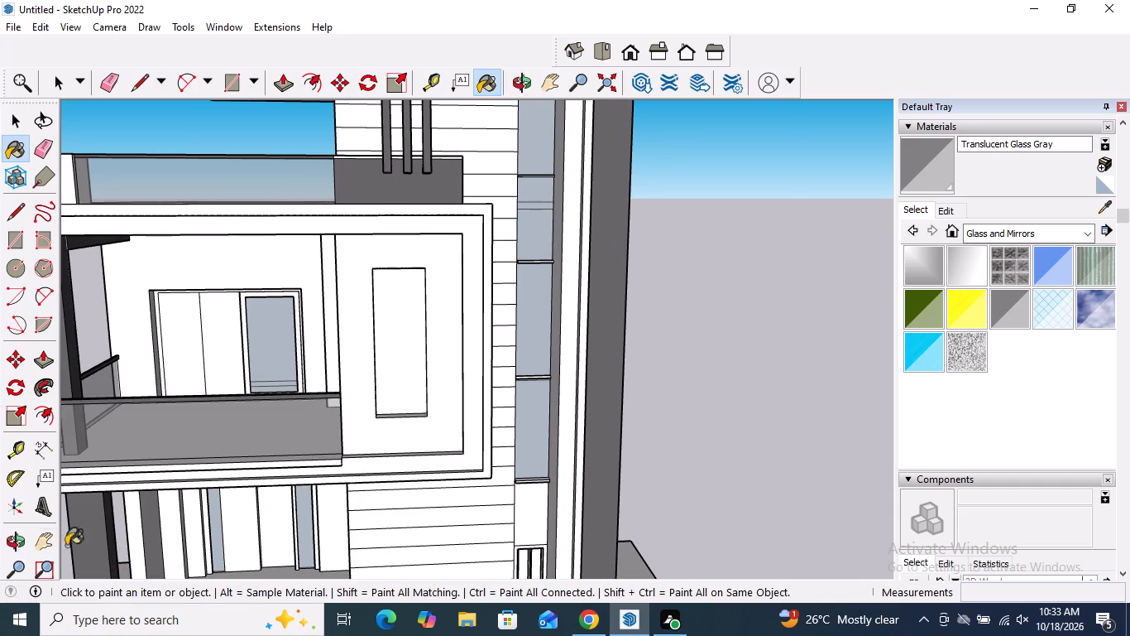
pyautogui.click(524, 514)
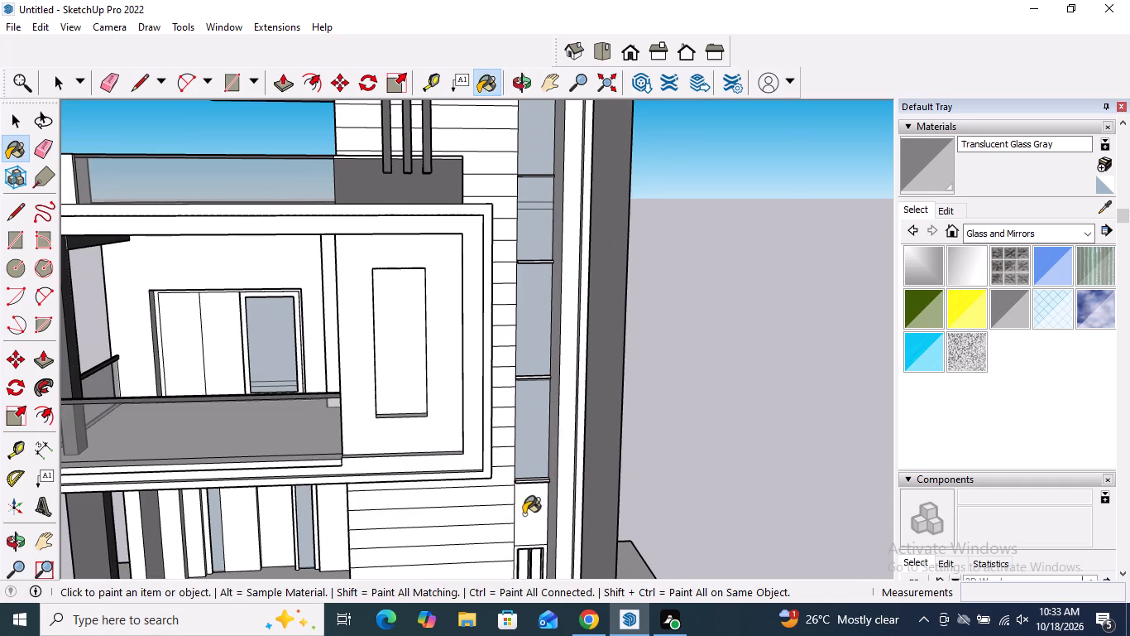
# Paint the front and top faces of the low base ledge under the plank-clad wall with a medium-dark grey from Colors.
pyautogui.scroll(1, 524, 515)
pyautogui.scroll(-11, 610, 335)
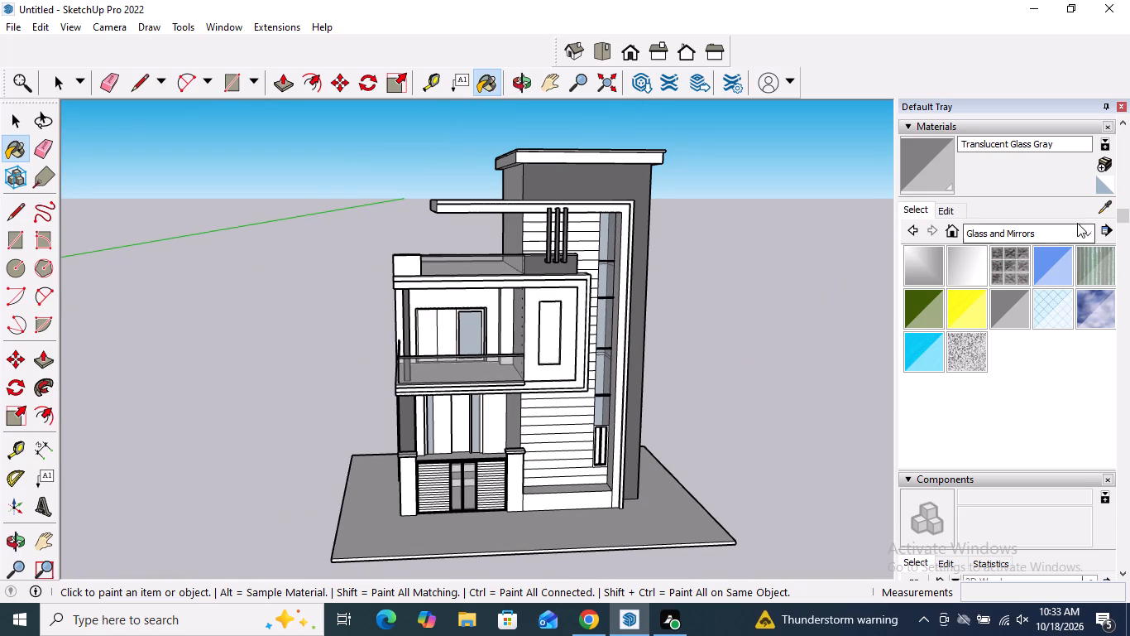
pyautogui.click(1063, 229)
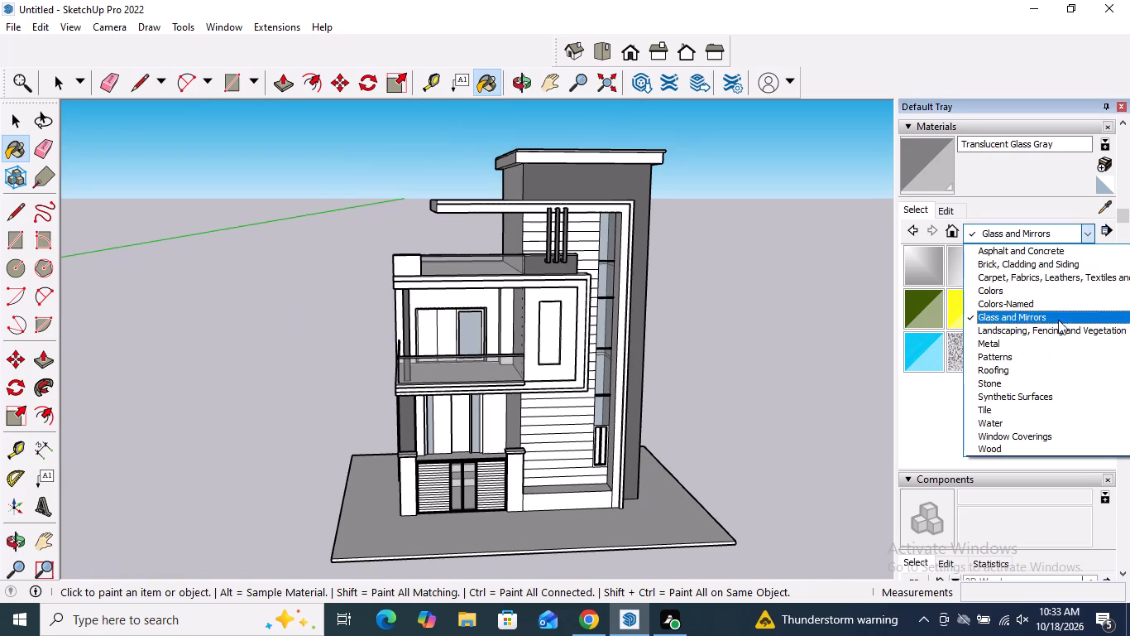
pyautogui.click(1004, 291)
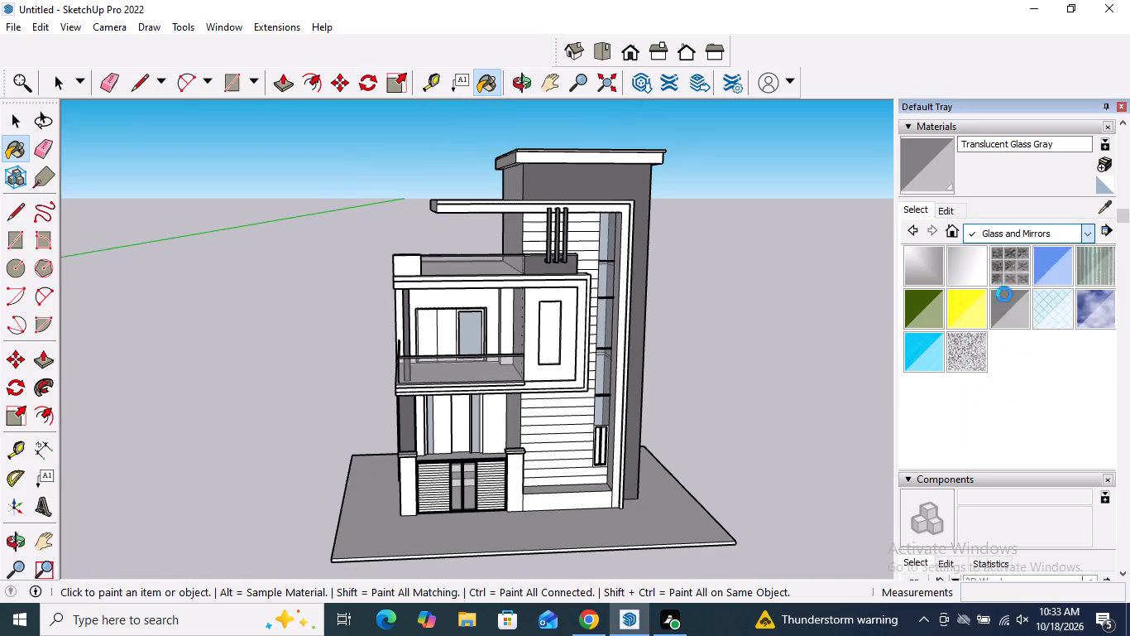
pyautogui.scroll(-6, 984, 346)
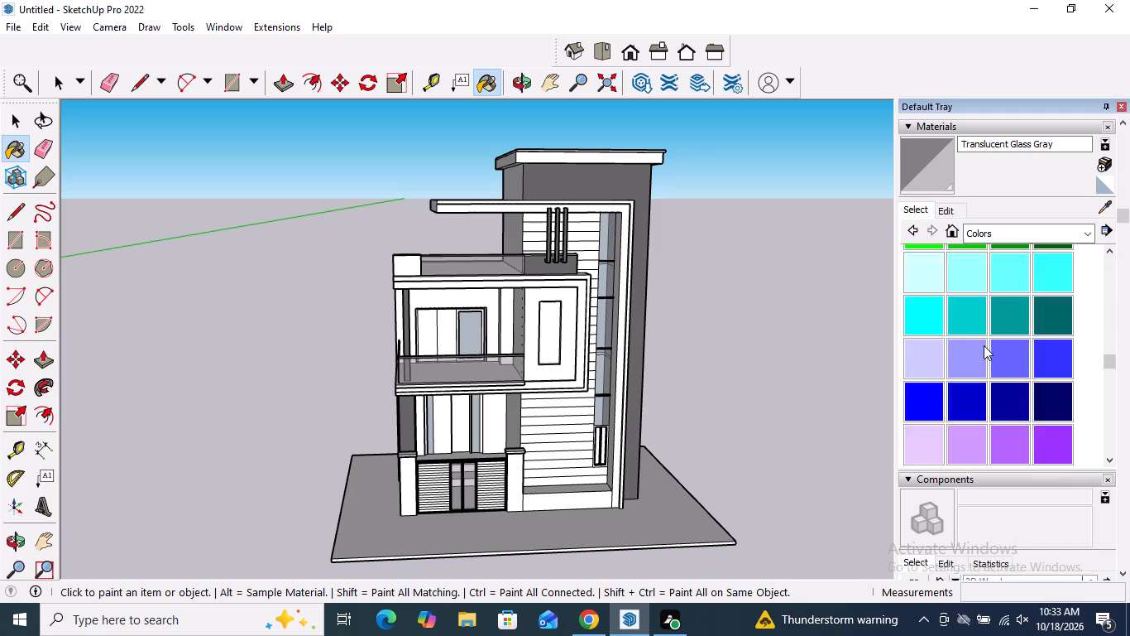
pyautogui.scroll(-7, 984, 345)
pyautogui.scroll(2, 983, 343)
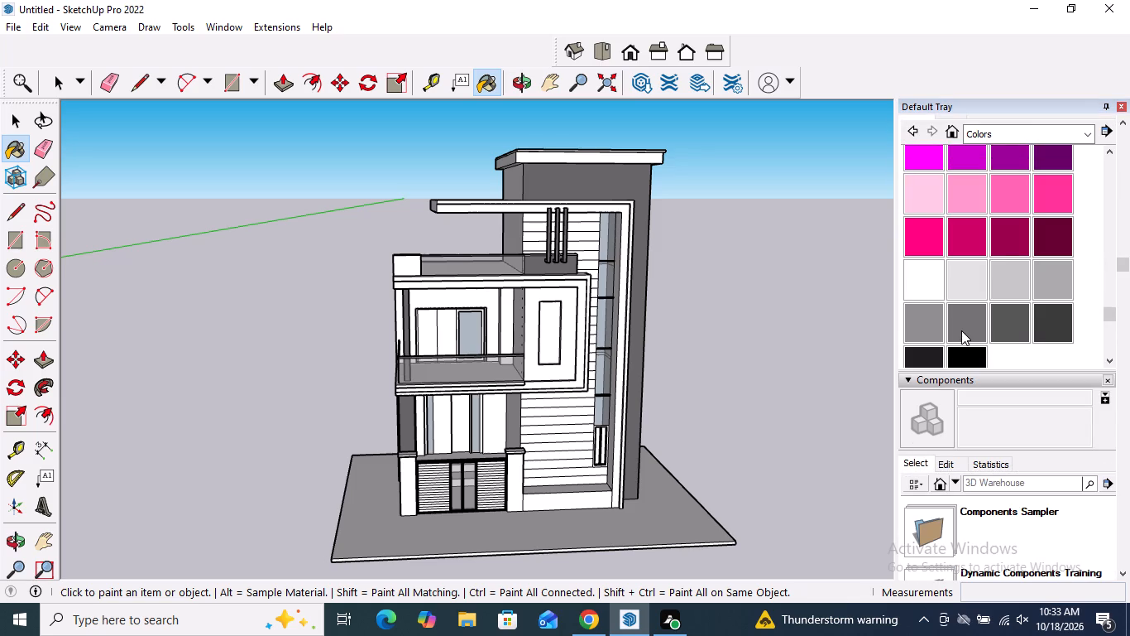
pyautogui.click(961, 330)
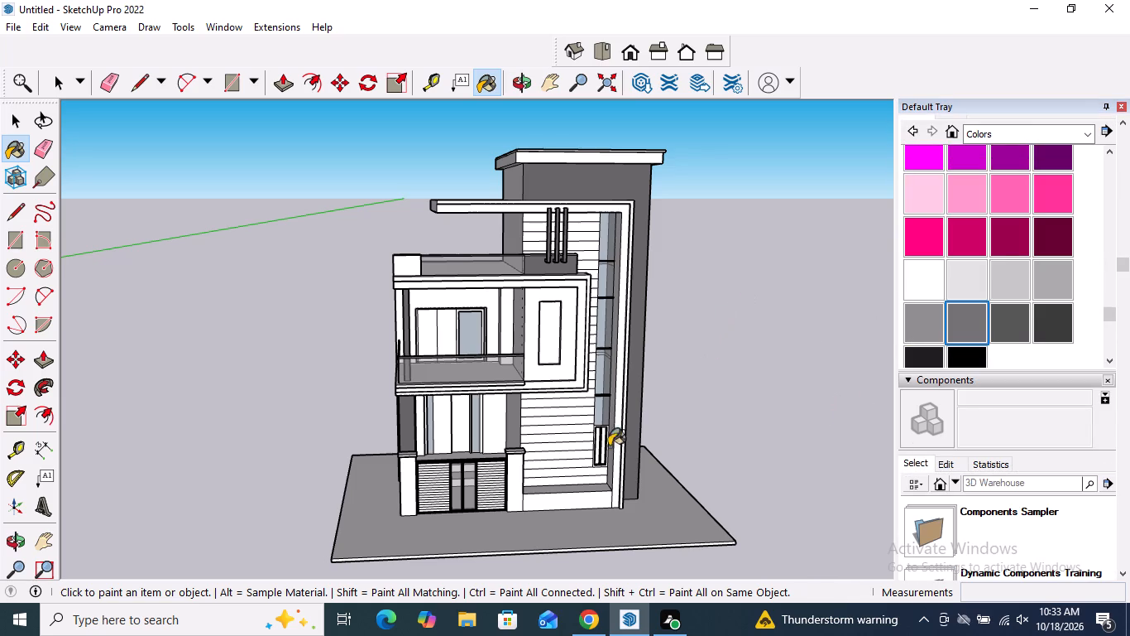
pyautogui.scroll(10, 585, 475)
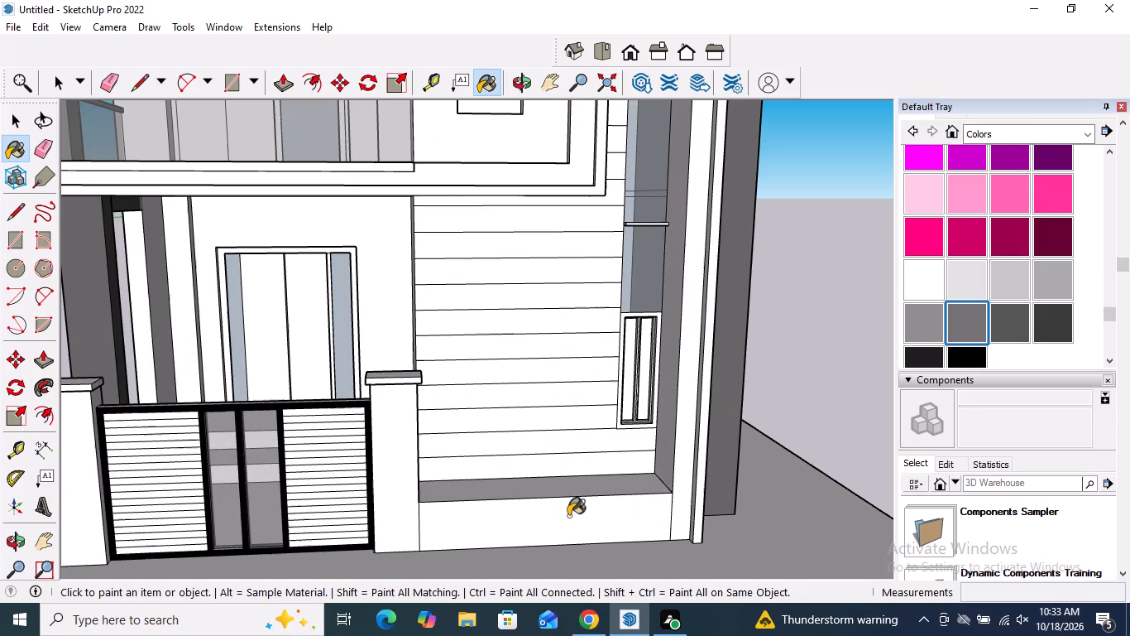
pyautogui.click(568, 516)
pyautogui.click(560, 487)
pyautogui.click(580, 514)
# Paint the cladding plank beside the small ground-floor window with Wood Bamboo from the Wood materials.
pyautogui.scroll(-5, 580, 514)
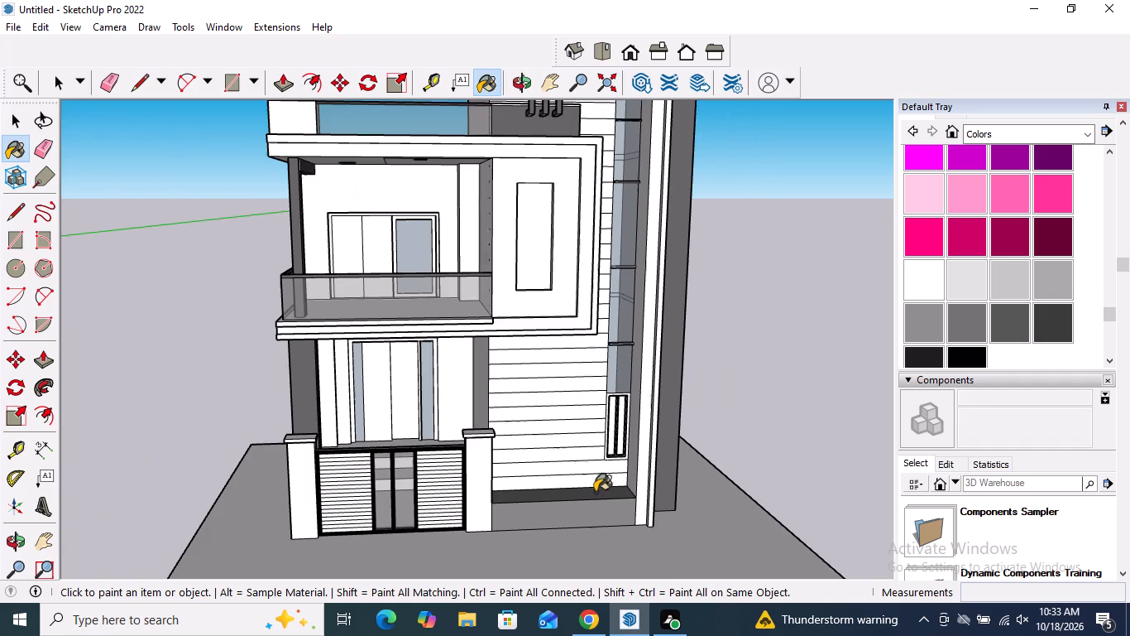
pyautogui.scroll(-1, 595, 492)
pyautogui.press('space')
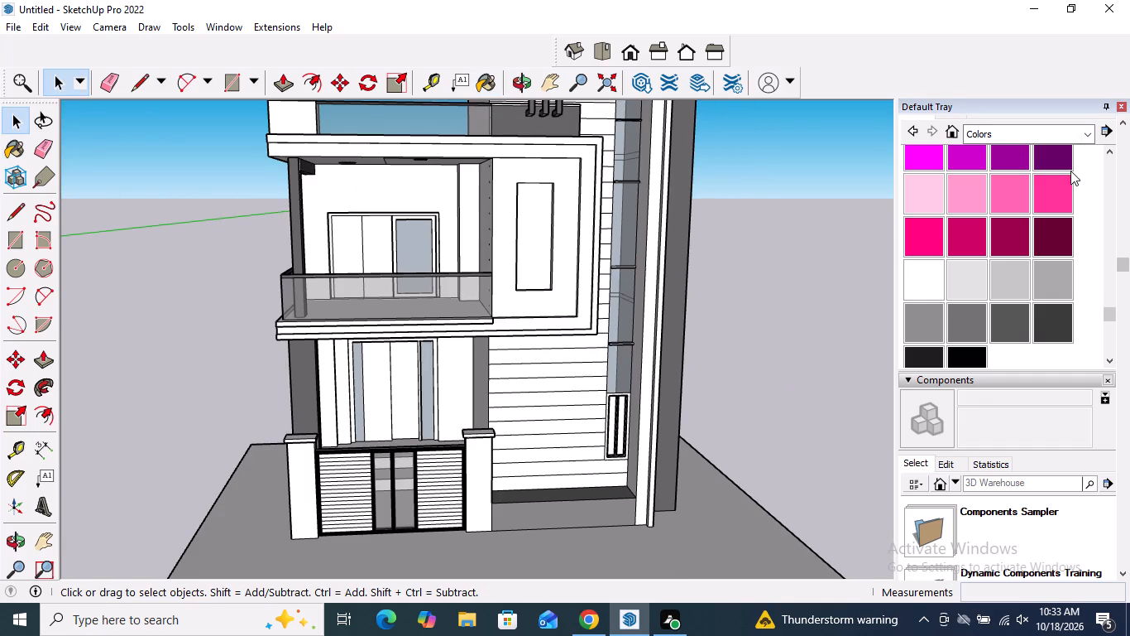
pyautogui.click(997, 137)
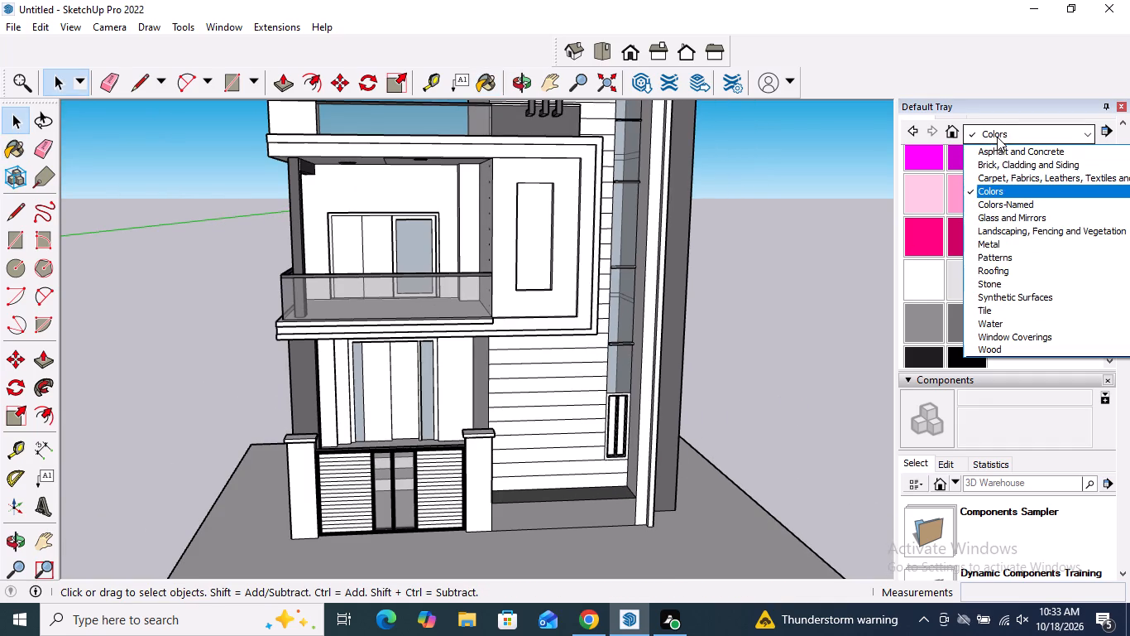
pyautogui.click(1027, 349)
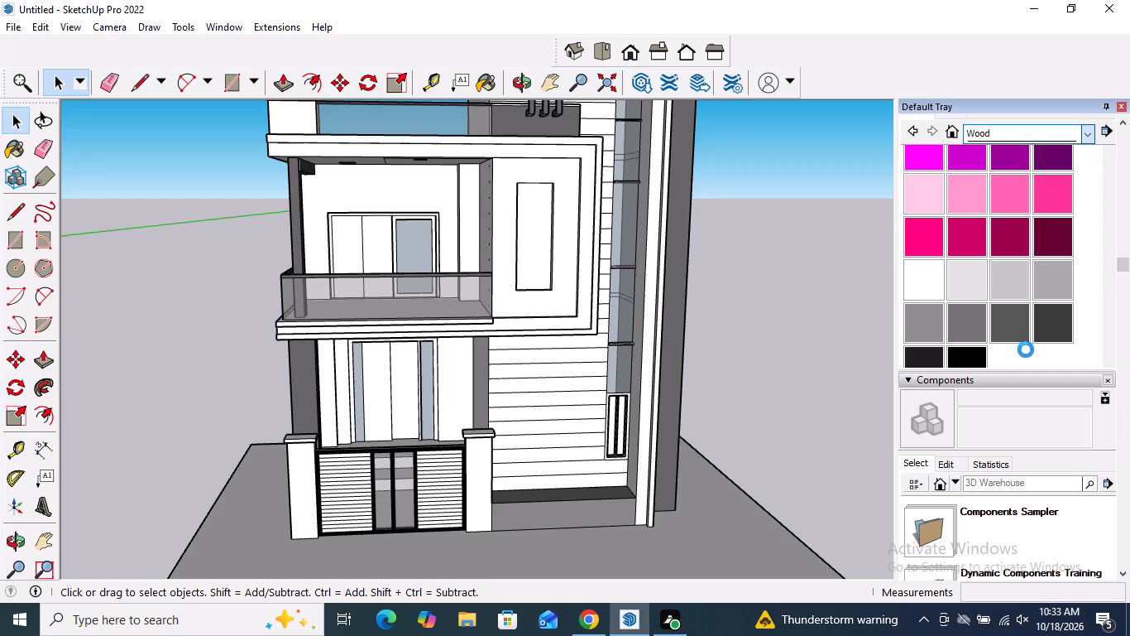
pyautogui.click(1009, 130)
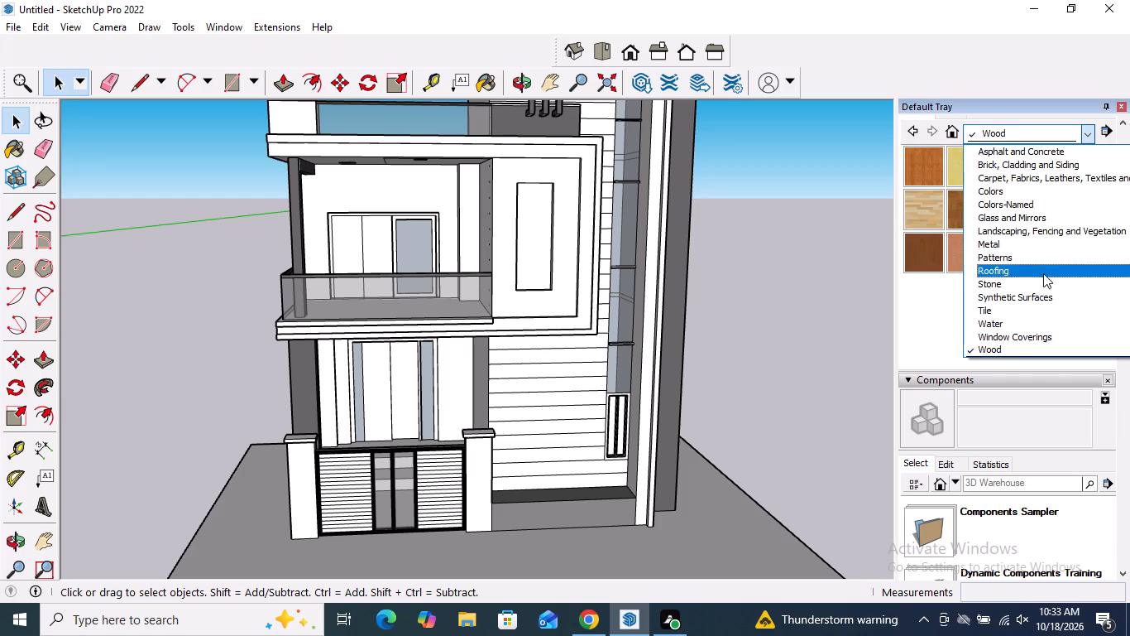
pyautogui.click(1016, 340)
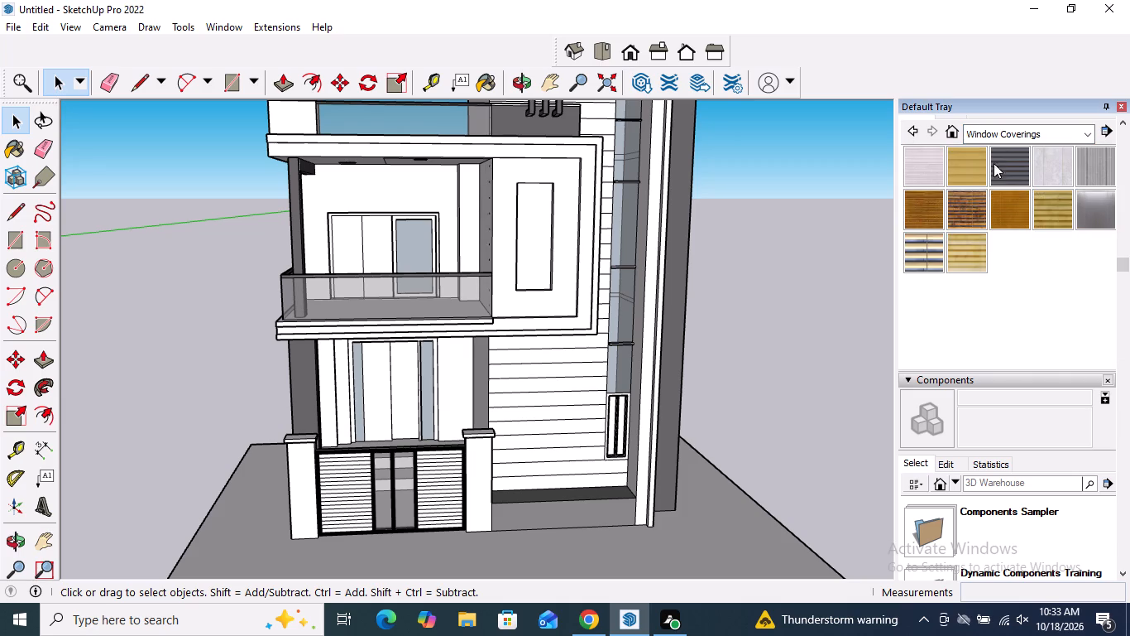
pyautogui.click(998, 137)
pyautogui.click(992, 349)
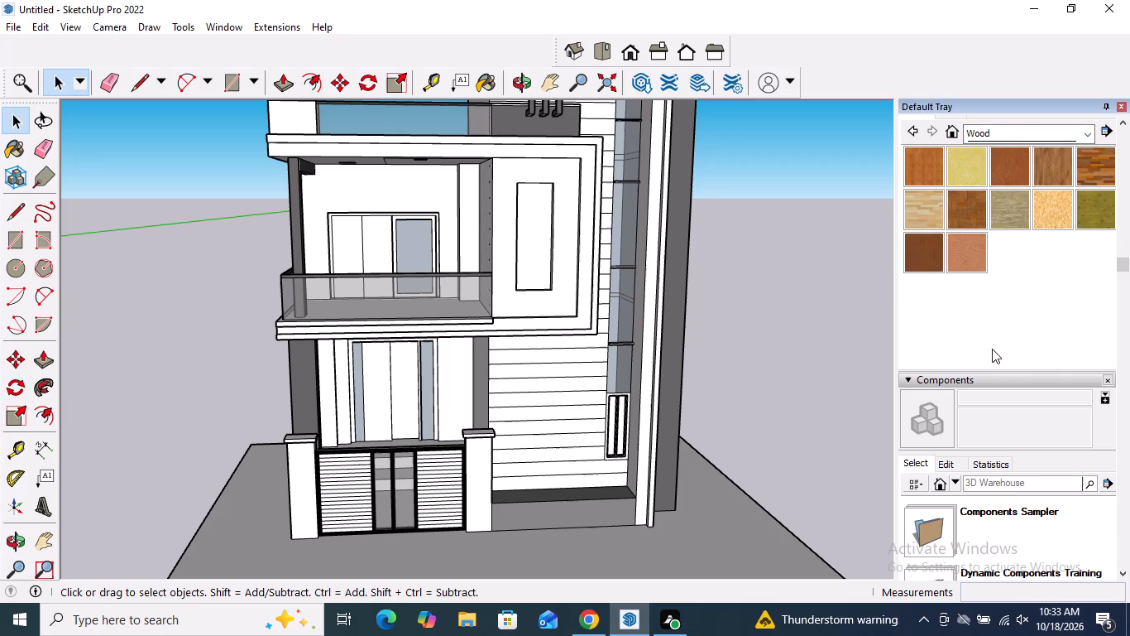
pyautogui.scroll(3, 950, 190)
pyautogui.click(927, 429)
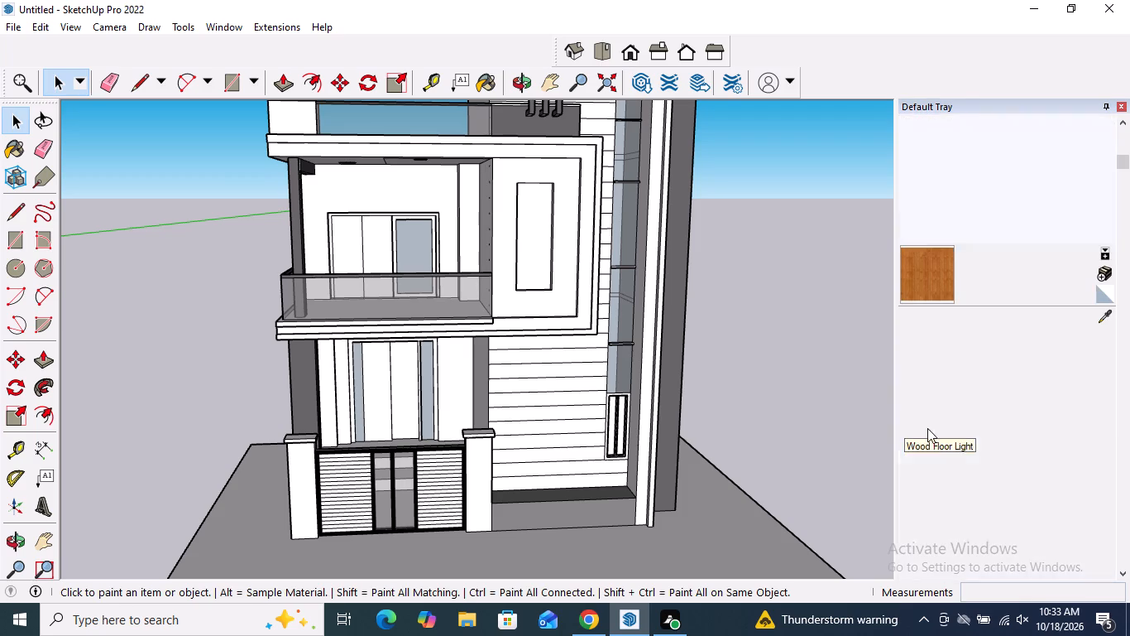
pyautogui.click(541, 441)
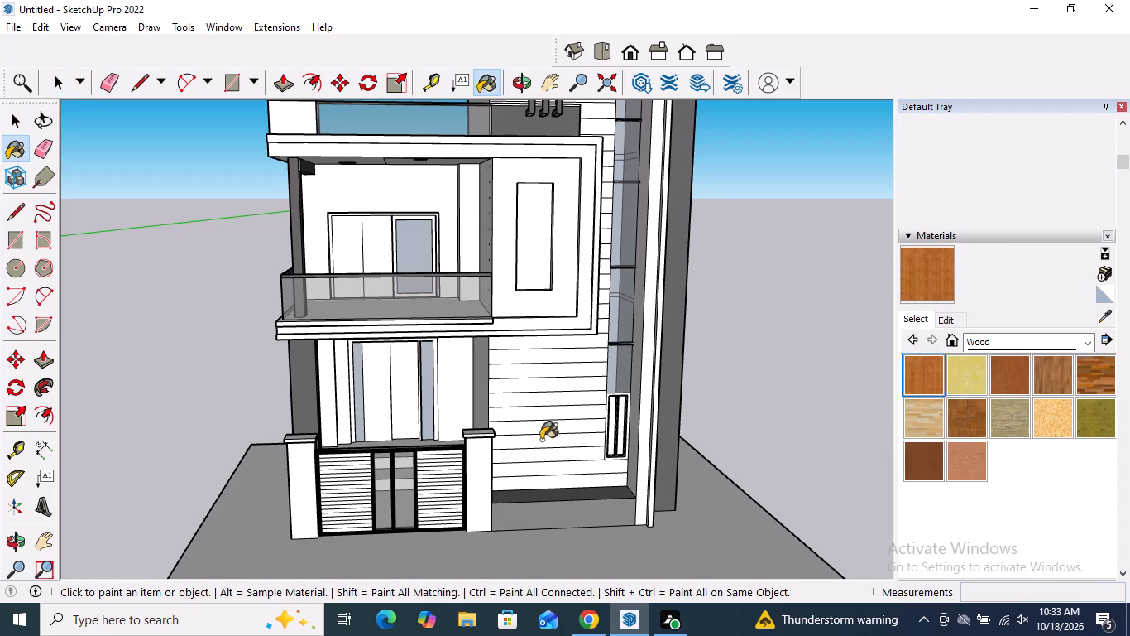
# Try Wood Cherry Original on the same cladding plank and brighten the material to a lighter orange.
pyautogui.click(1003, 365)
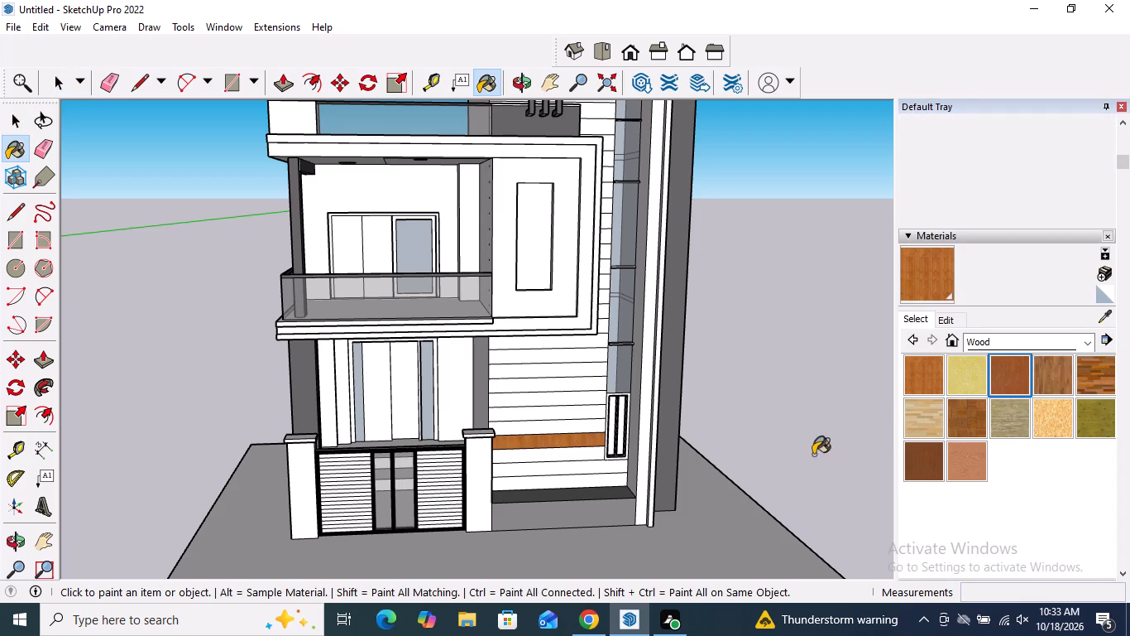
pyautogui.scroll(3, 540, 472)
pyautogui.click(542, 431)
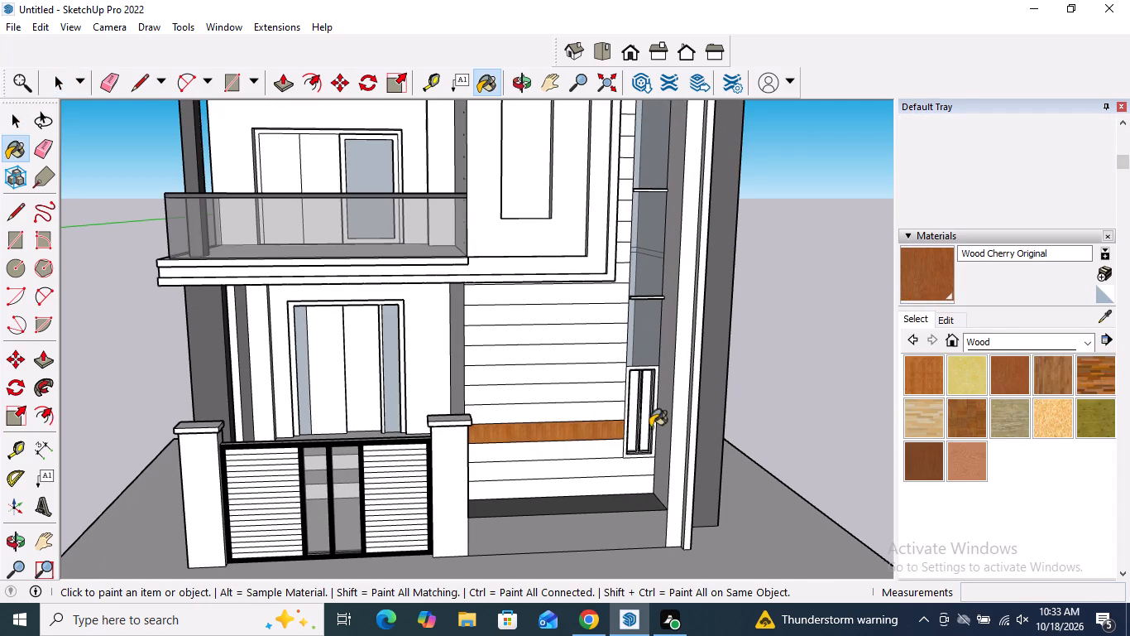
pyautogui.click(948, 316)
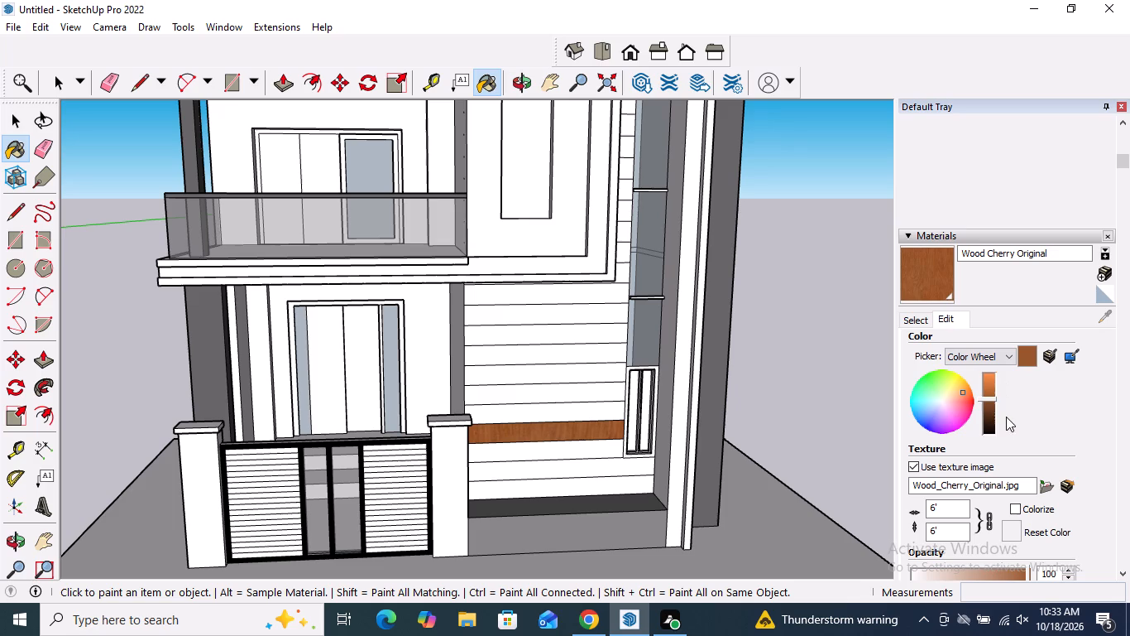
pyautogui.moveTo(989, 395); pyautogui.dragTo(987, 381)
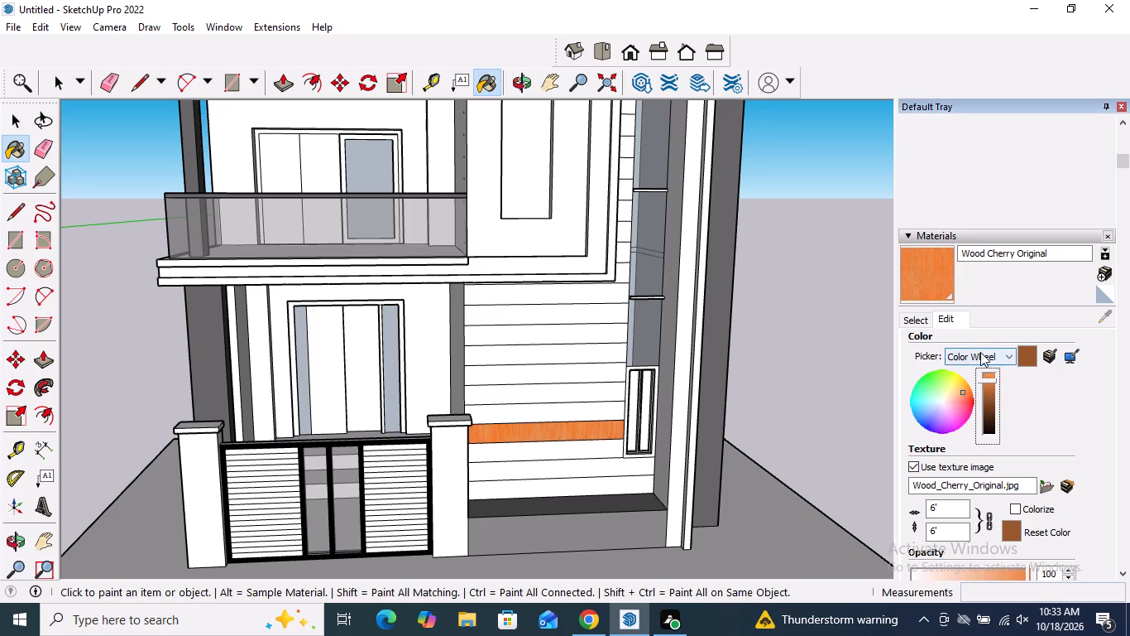
# Repaint the cladding plank beside the small ground-floor window with Wood Bamboo.
pyautogui.moveTo(903, 316); pyautogui.dragTo(904, 324)
pyautogui.click(925, 383)
pyautogui.scroll(4, 575, 456)
pyautogui.click(584, 418)
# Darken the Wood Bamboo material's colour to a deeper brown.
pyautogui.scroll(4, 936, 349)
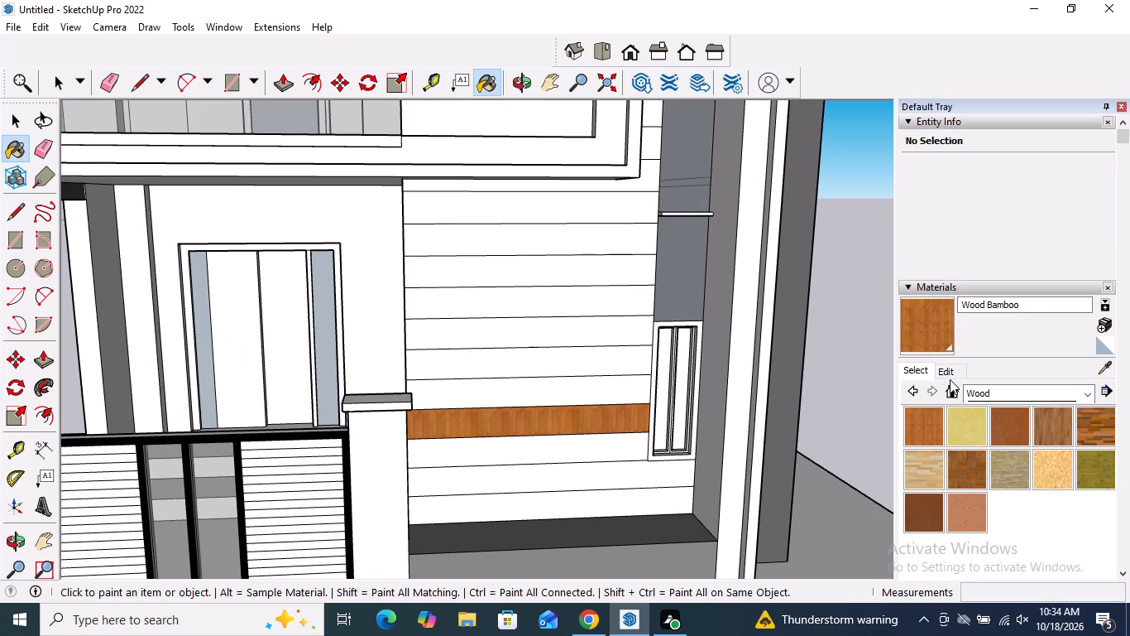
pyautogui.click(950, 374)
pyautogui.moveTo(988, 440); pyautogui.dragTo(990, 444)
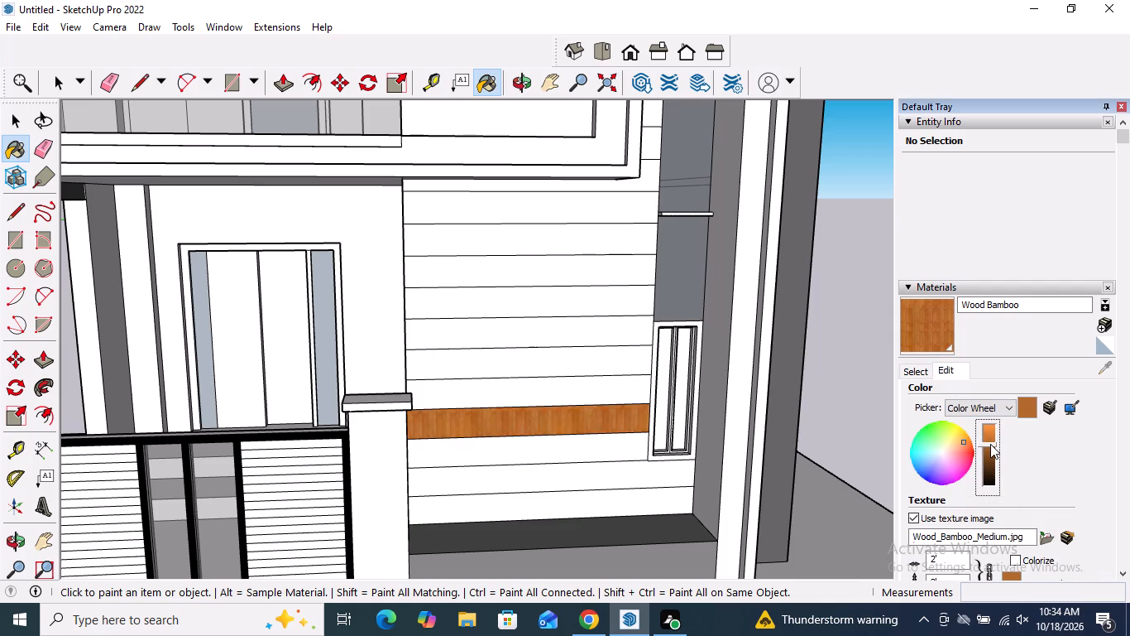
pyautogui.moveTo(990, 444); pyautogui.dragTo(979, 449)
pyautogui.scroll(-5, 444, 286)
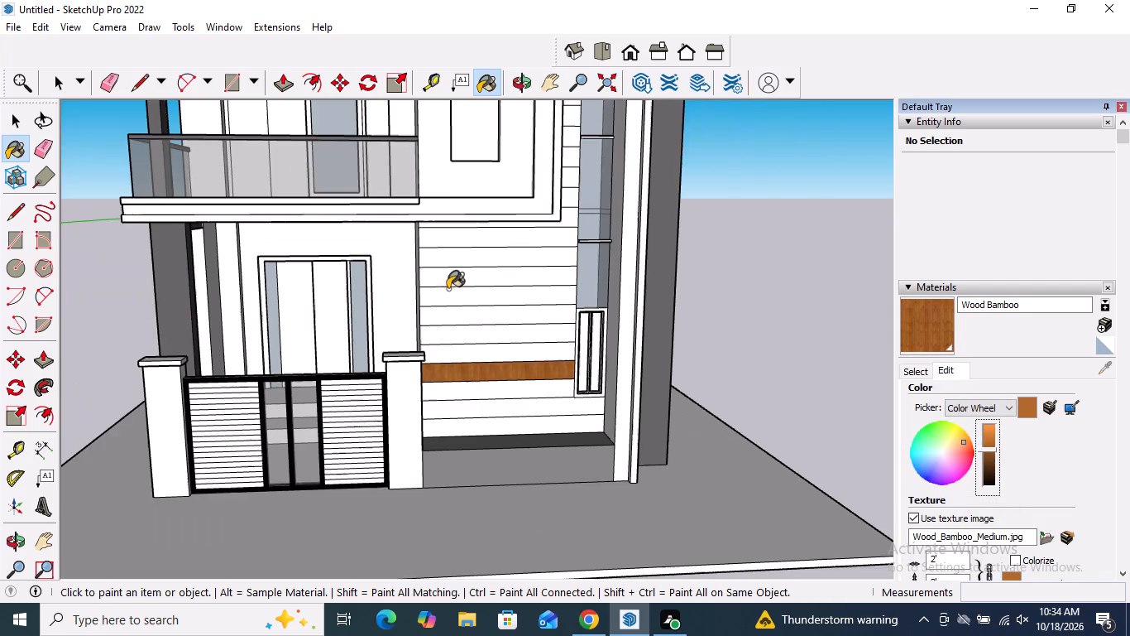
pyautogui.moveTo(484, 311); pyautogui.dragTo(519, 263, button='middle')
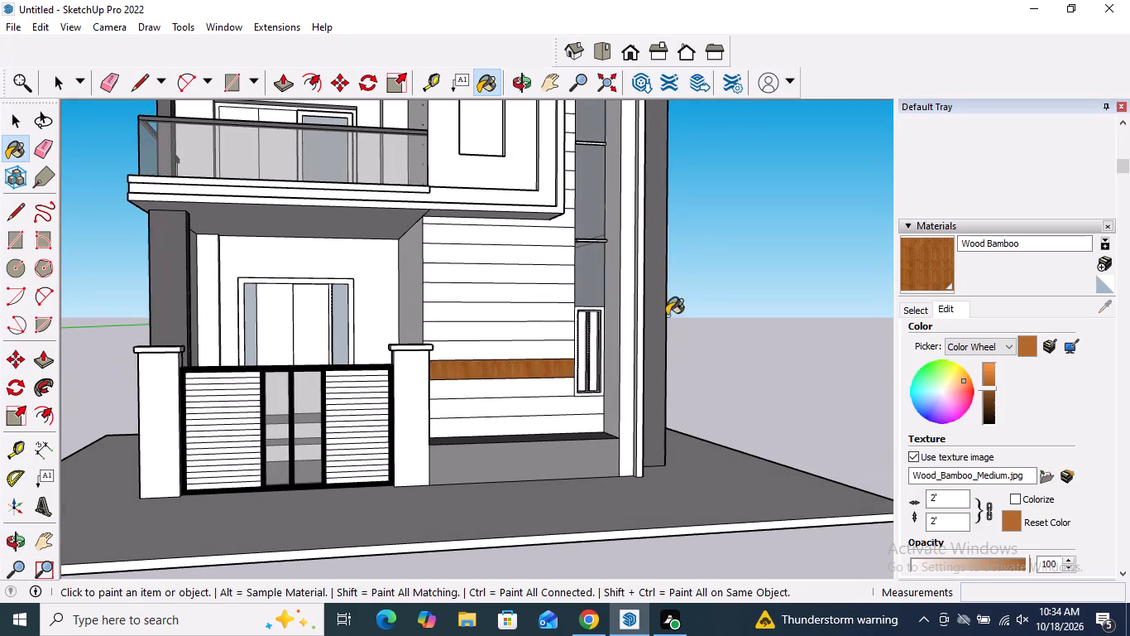
# Paint the tall side wall beyond the white vertical frame with Wood Bamboo from the Wood materials.
pyautogui.click(928, 316)
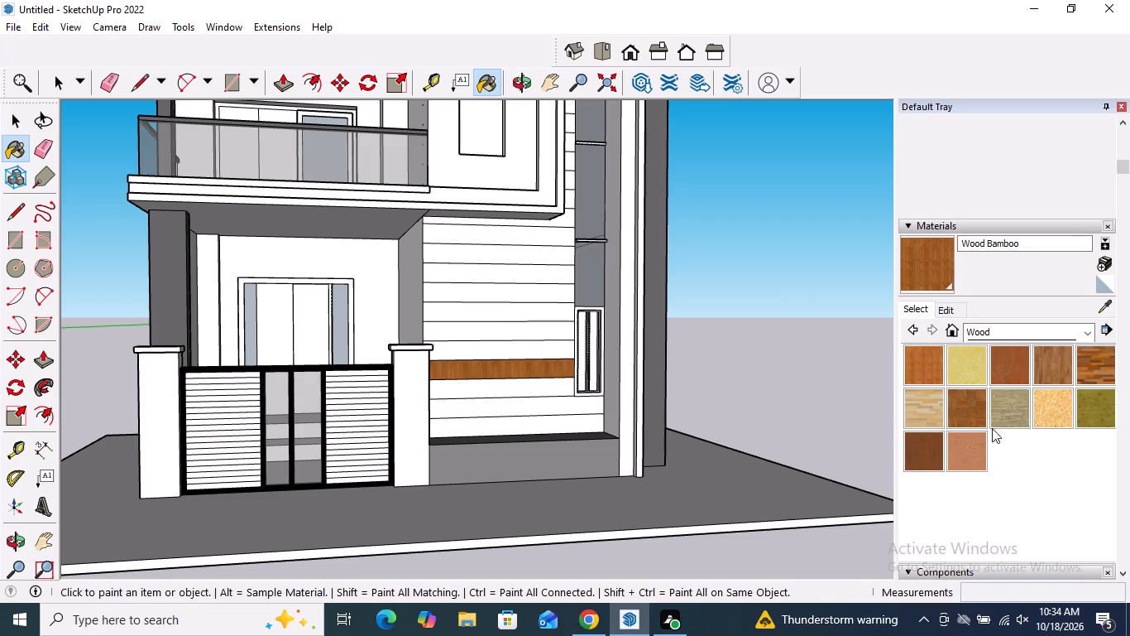
pyautogui.moveTo(930, 445); pyautogui.dragTo(905, 445)
pyautogui.scroll(3, 528, 370)
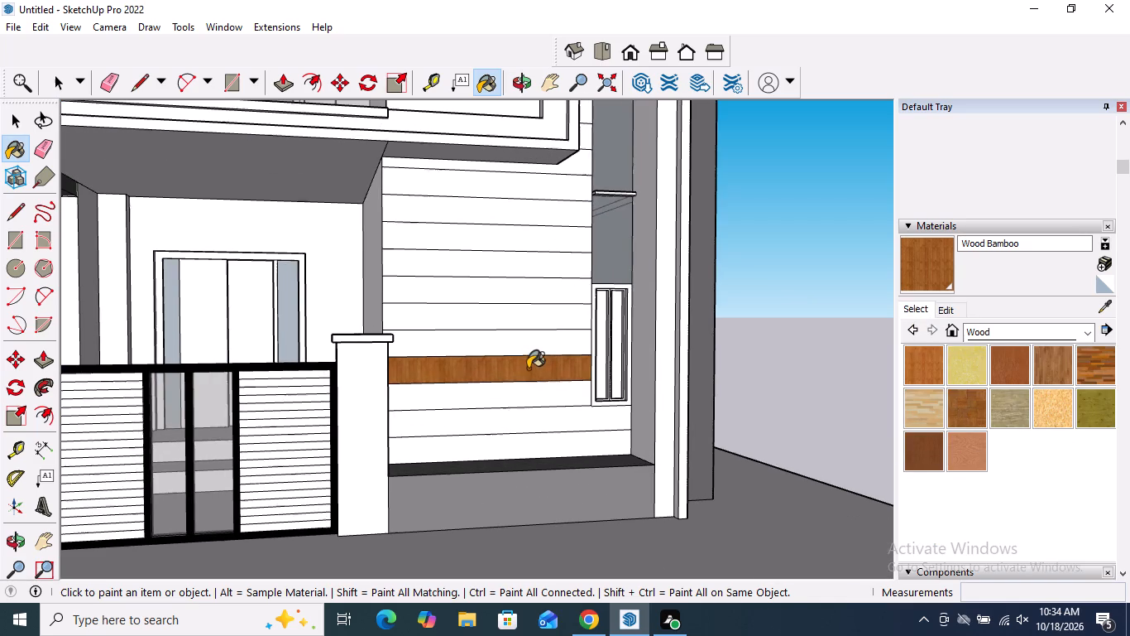
pyautogui.moveTo(528, 369); pyautogui.dragTo(706, 412)
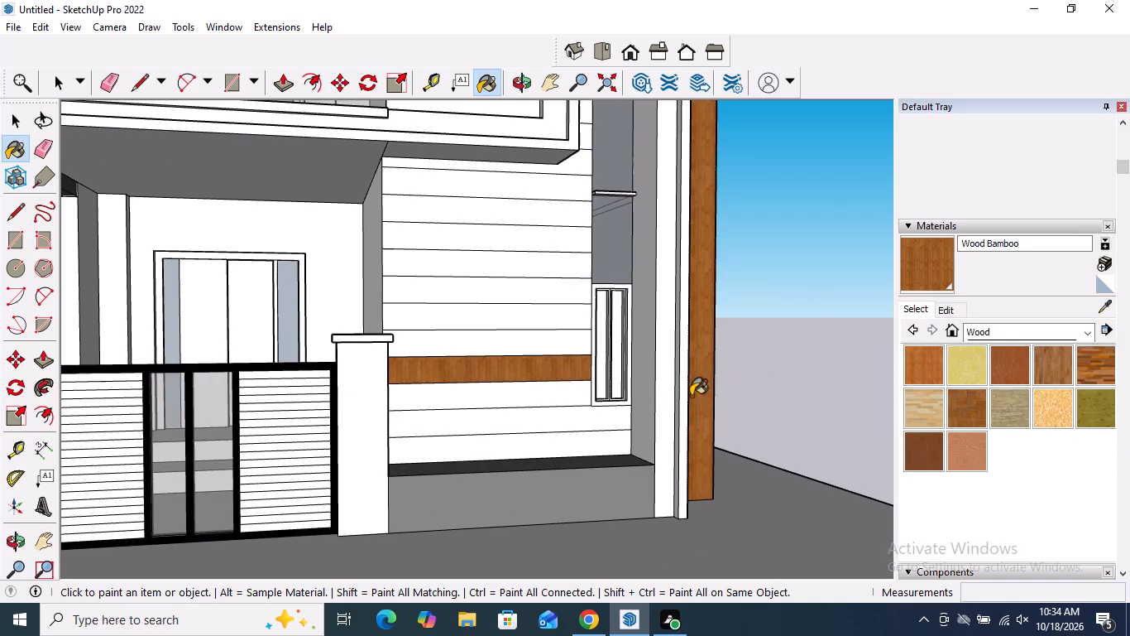
pyautogui.click(550, 375)
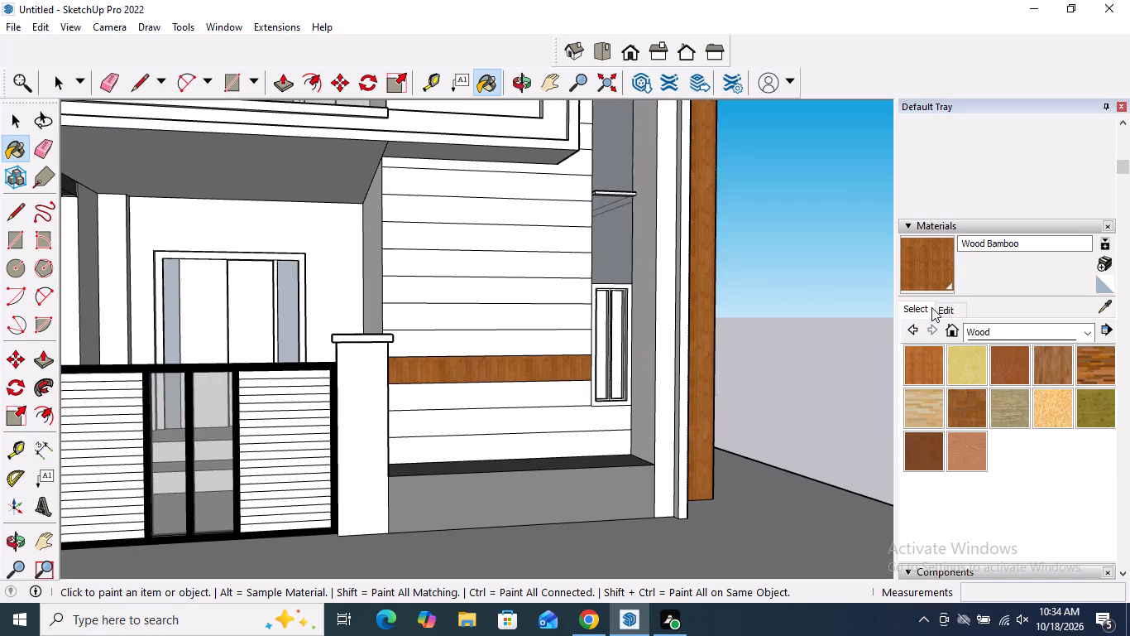
# Brighten the Wood Bamboo material's colour to a lighter orange.
pyautogui.click(944, 304)
pyautogui.moveTo(983, 384); pyautogui.dragTo(983, 375)
# Paint the ground-floor cladding planks below and above the already painted one with Wood Bamboo, working up toward the projecting box.
pyautogui.click(544, 401)
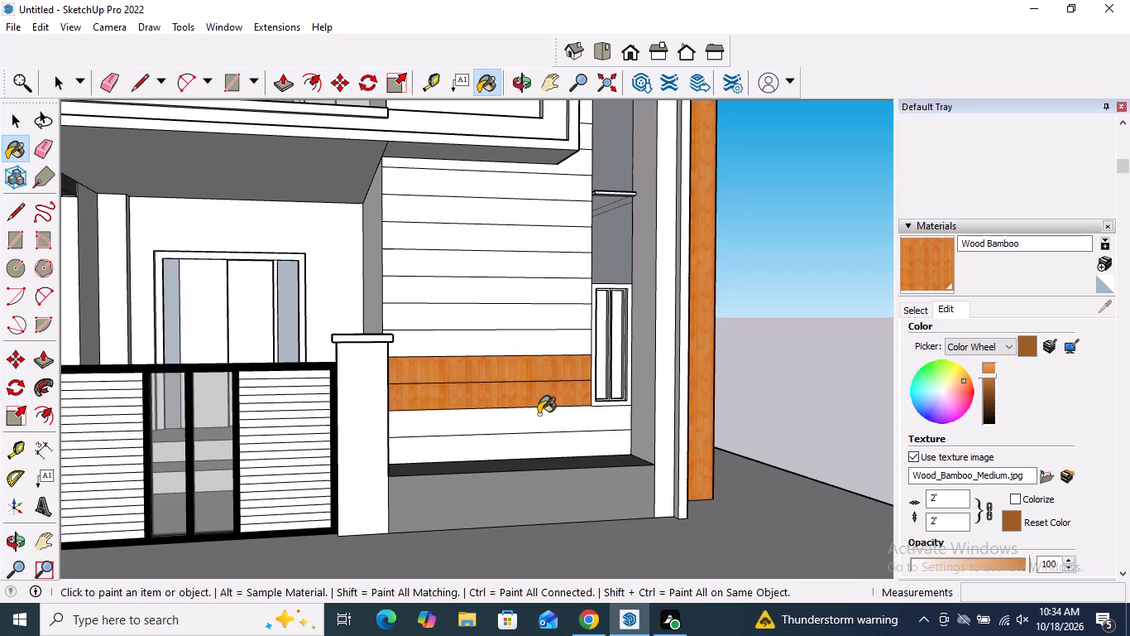
pyautogui.click(536, 420)
pyautogui.click(533, 440)
pyautogui.click(513, 341)
pyautogui.moveTo(500, 326); pyautogui.dragTo(500, 319)
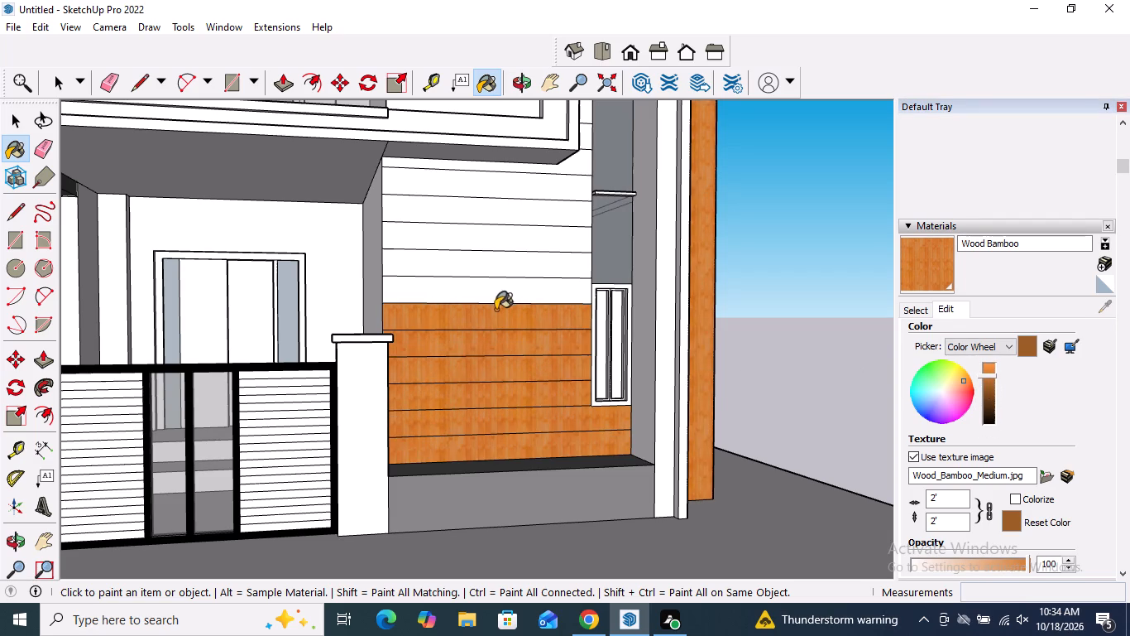
pyautogui.click(496, 309)
pyautogui.click(496, 293)
pyautogui.click(500, 267)
pyautogui.moveTo(504, 253); pyautogui.dragTo(508, 244)
pyautogui.moveTo(510, 237); pyautogui.dragTo(513, 218)
pyautogui.click(515, 198)
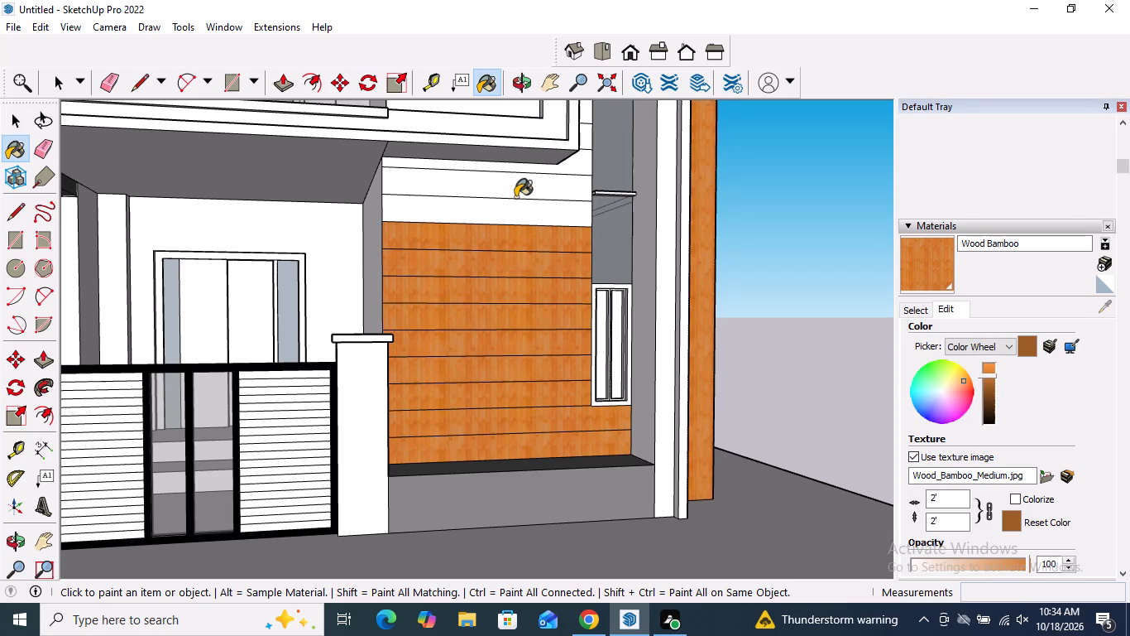
# Paint the lower planks of the narrow cladding strip between the projecting first-floor box and the tall glazing with Wood Bamboo.
pyautogui.moveTo(492, 311); pyautogui.dragTo(400, 426, button='middle')
pyautogui.scroll(-5, 500, 345)
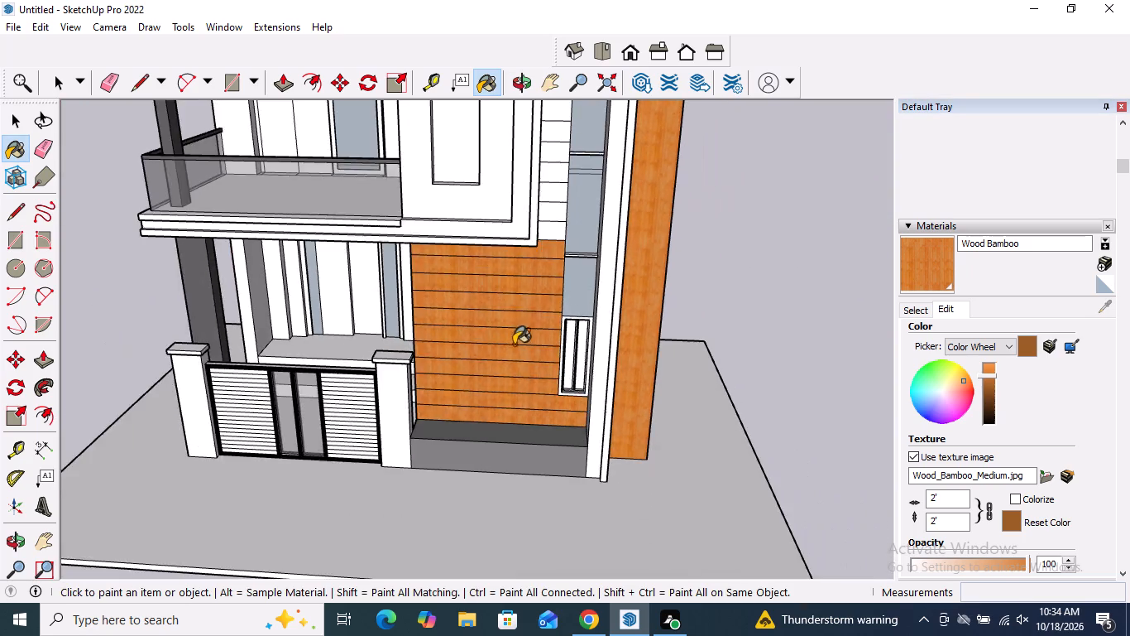
pyautogui.scroll(-5, 516, 341)
pyautogui.scroll(12, 547, 267)
pyautogui.moveTo(526, 295); pyautogui.dragTo(529, 287)
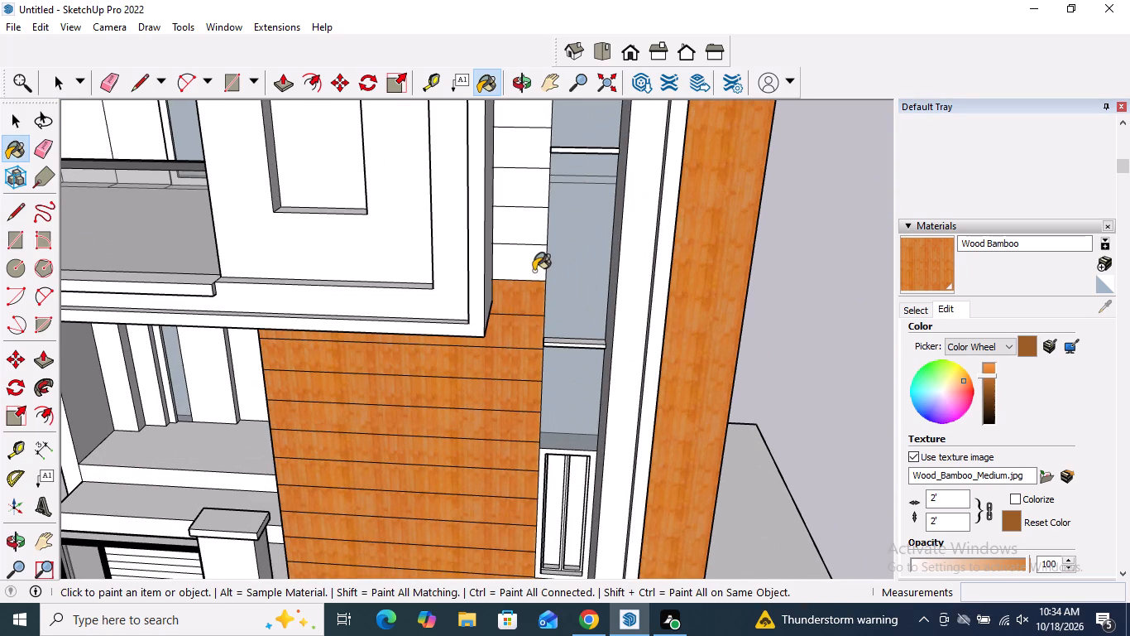
pyautogui.click(534, 271)
pyautogui.click(527, 233)
pyautogui.moveTo(539, 200); pyautogui.dragTo(541, 190)
pyautogui.click(533, 171)
# Paint the next four planks up the narrow cladding strip beside the projecting box with Wood Bamboo.
pyautogui.scroll(-2, 508, 316)
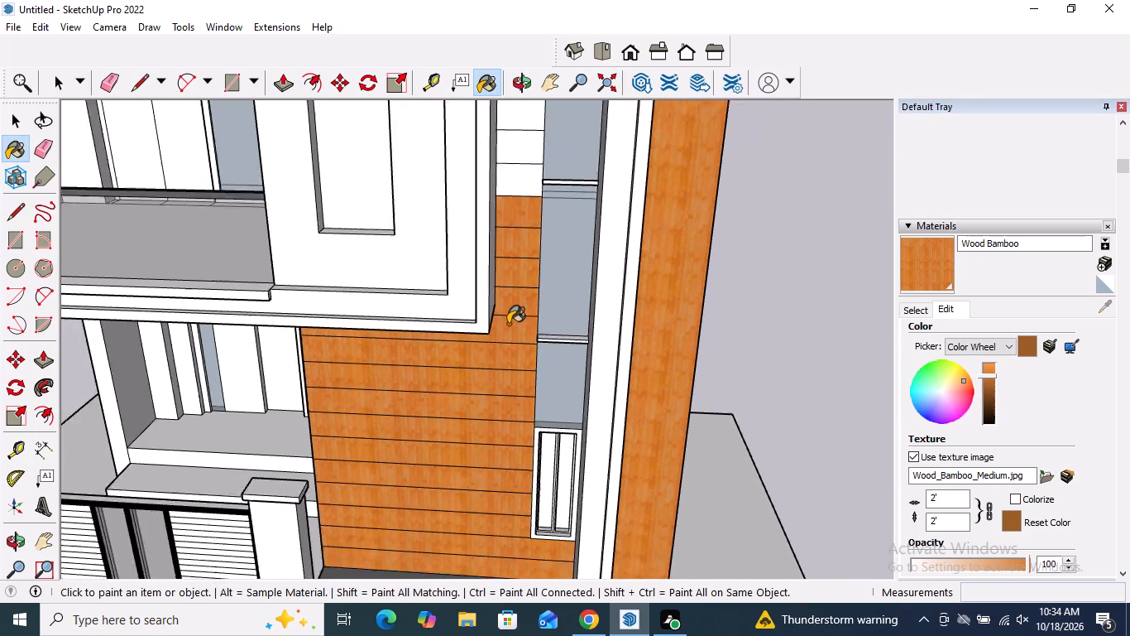
pyautogui.scroll(-4, 508, 324)
pyautogui.scroll(-3, 502, 156)
pyautogui.scroll(11, 521, 145)
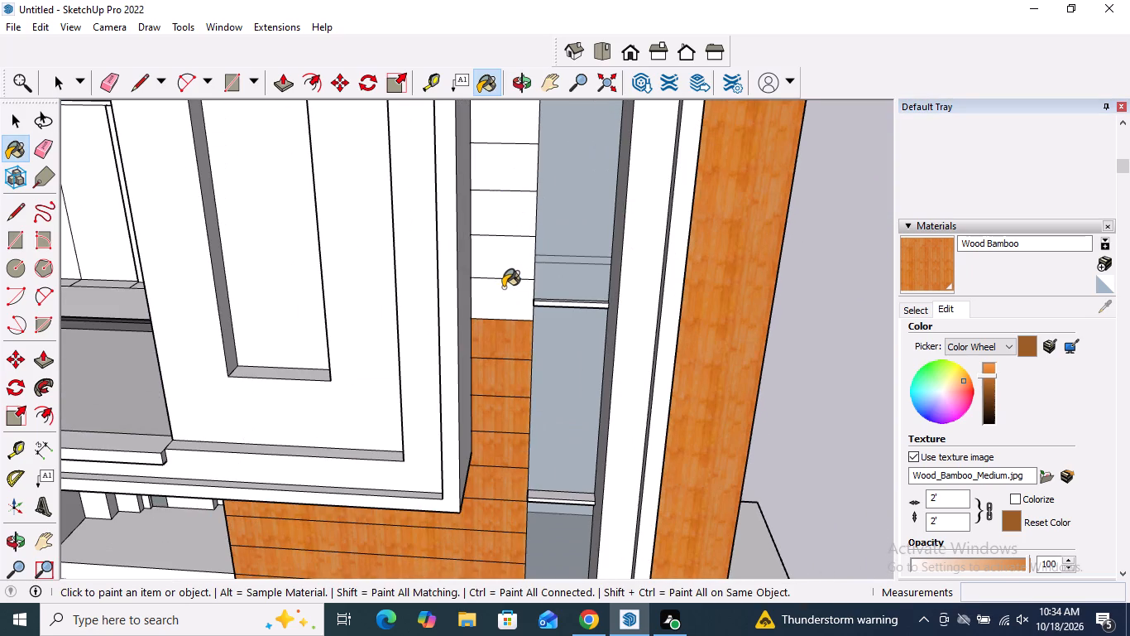
pyautogui.click(498, 298)
pyautogui.click(507, 267)
pyautogui.click(510, 220)
pyautogui.click(498, 183)
# Continue Wood Bamboo on the narrow strip's upper planks, up toward the top edge of the projecting box.
pyautogui.scroll(-5, 494, 346)
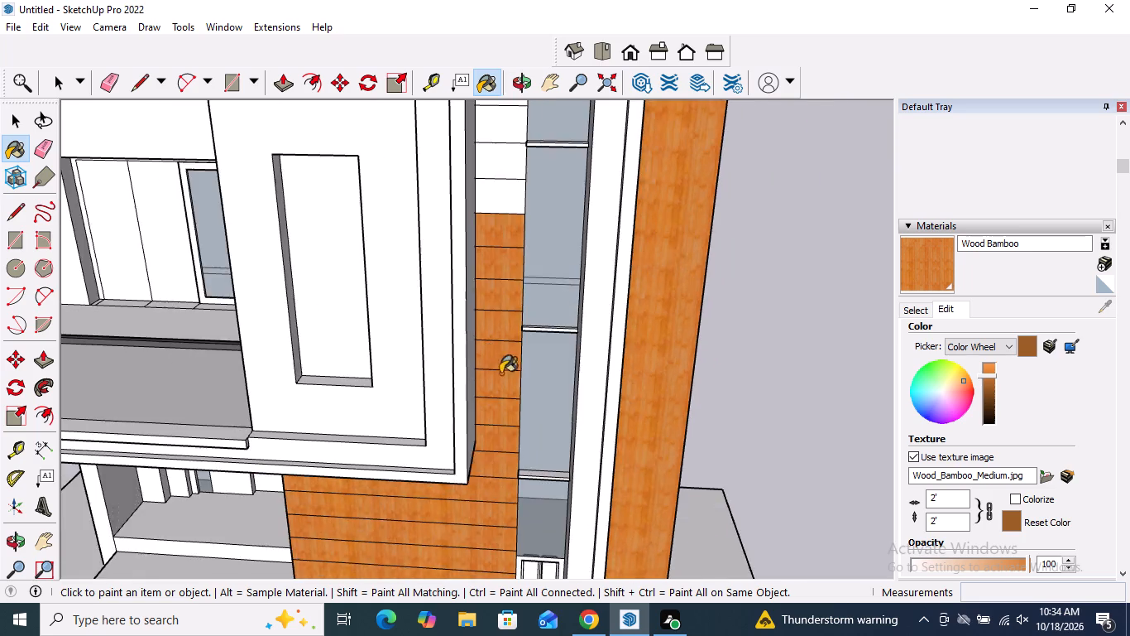
pyautogui.scroll(-6, 500, 373)
pyautogui.scroll(10, 501, 278)
pyautogui.moveTo(510, 306); pyautogui.dragTo(510, 294)
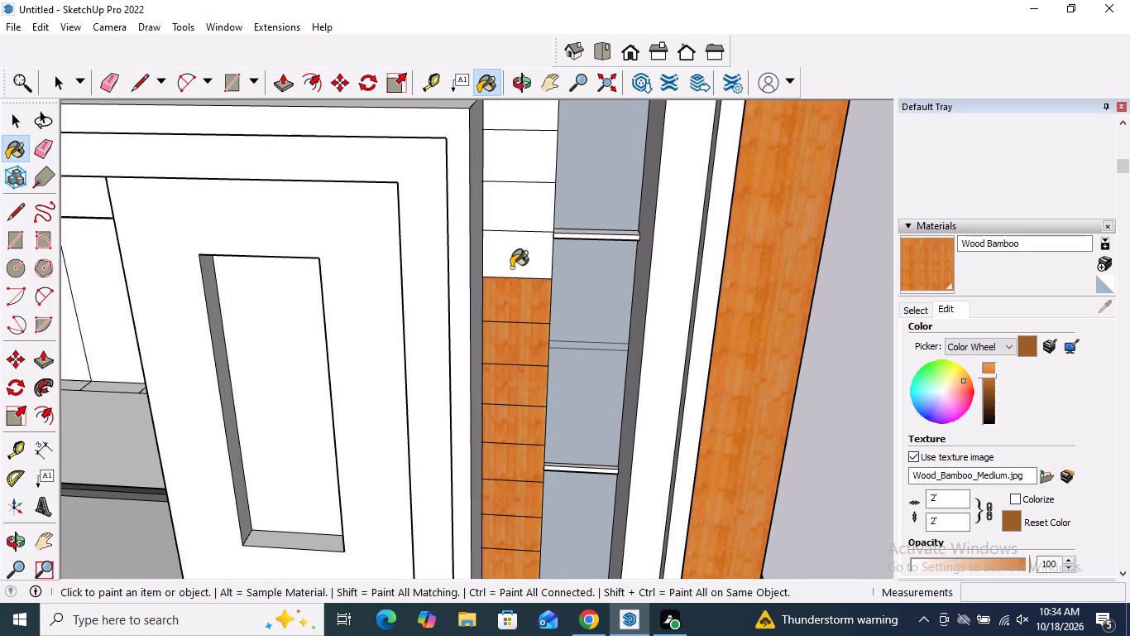
pyautogui.click(511, 267)
pyautogui.moveTo(513, 222); pyautogui.dragTo(525, 211)
pyautogui.click(521, 174)
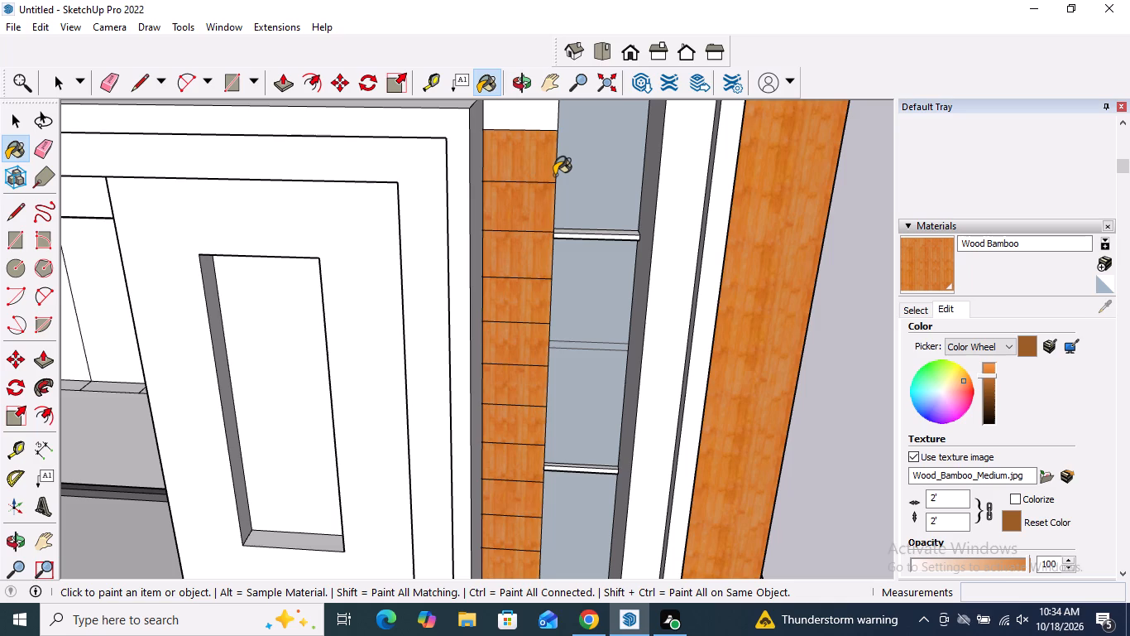
# Paint the top-floor cladding planks beside the dark parapet and behind the three vertical posts with Wood Bamboo.
pyautogui.scroll(-6, 575, 253)
pyautogui.scroll(-7, 530, 317)
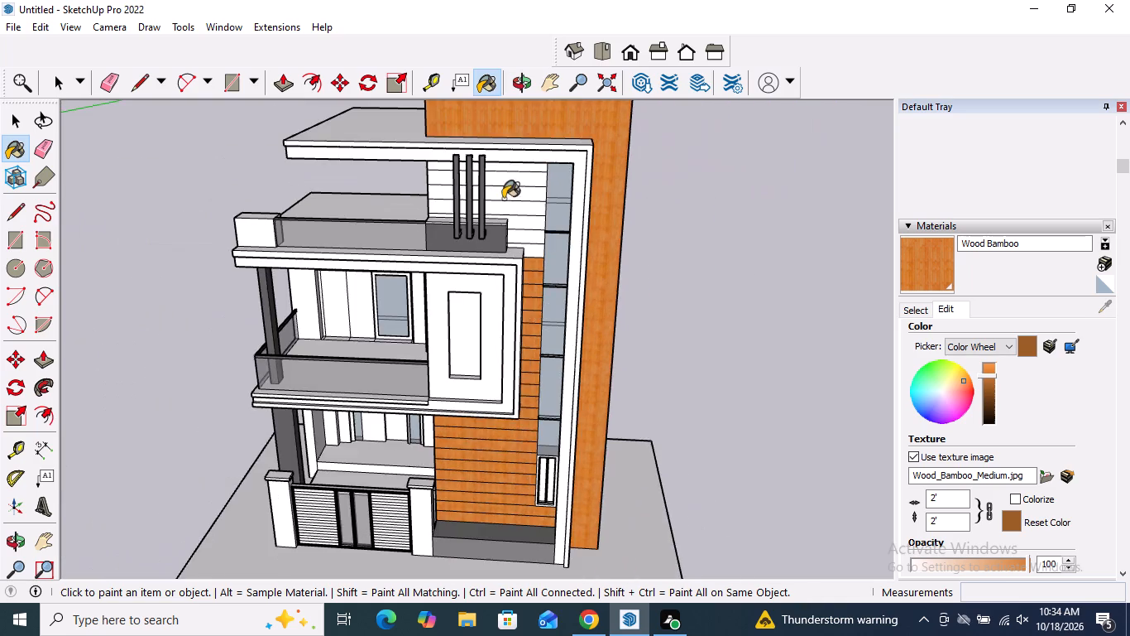
pyautogui.scroll(11, 502, 200)
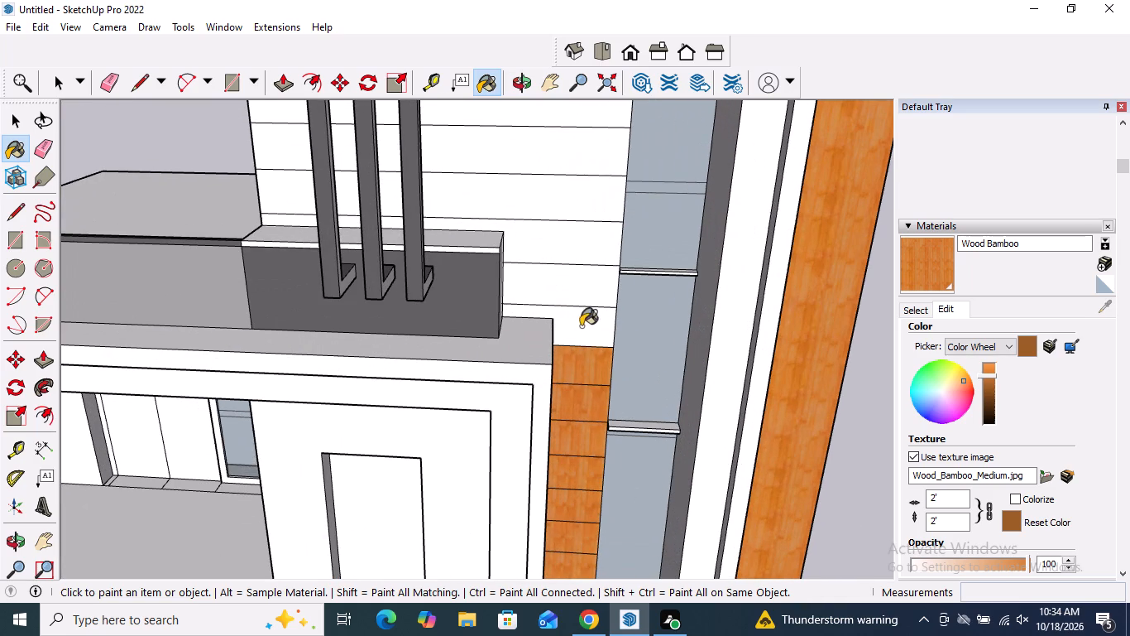
pyautogui.click(581, 328)
pyautogui.click(557, 277)
pyautogui.click(561, 248)
pyautogui.click(569, 211)
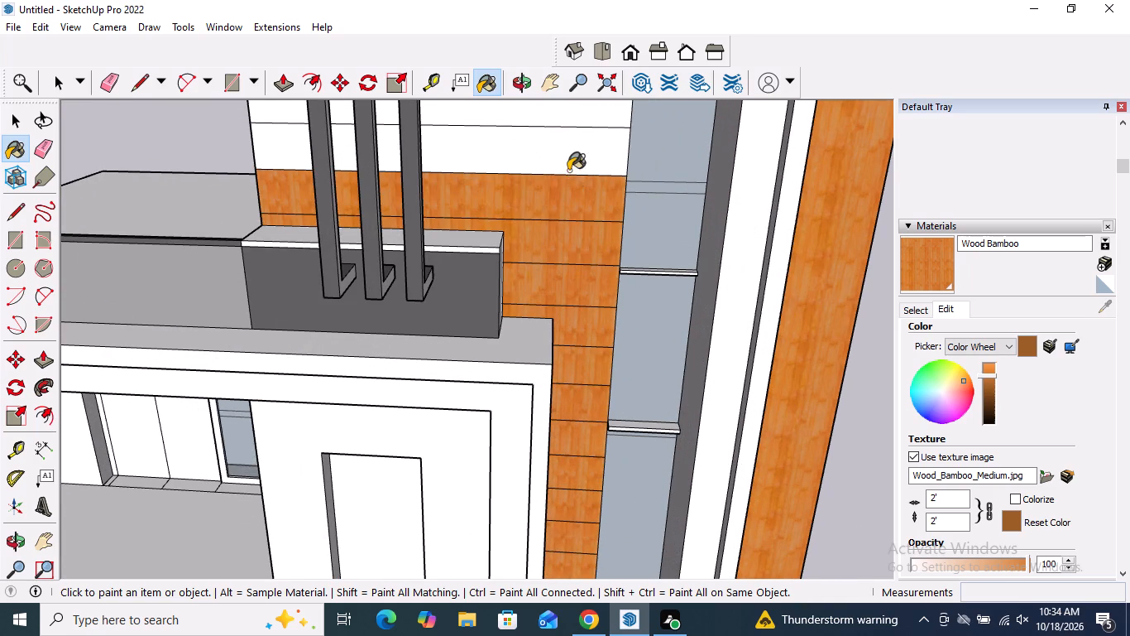
pyautogui.moveTo(570, 164); pyautogui.dragTo(575, 173)
# Paint the last two cladding planks directly under the roof canopy with Wood Bamboo.
pyautogui.scroll(-9, 573, 279)
pyautogui.moveTo(551, 272); pyautogui.dragTo(622, 132, button='middle')
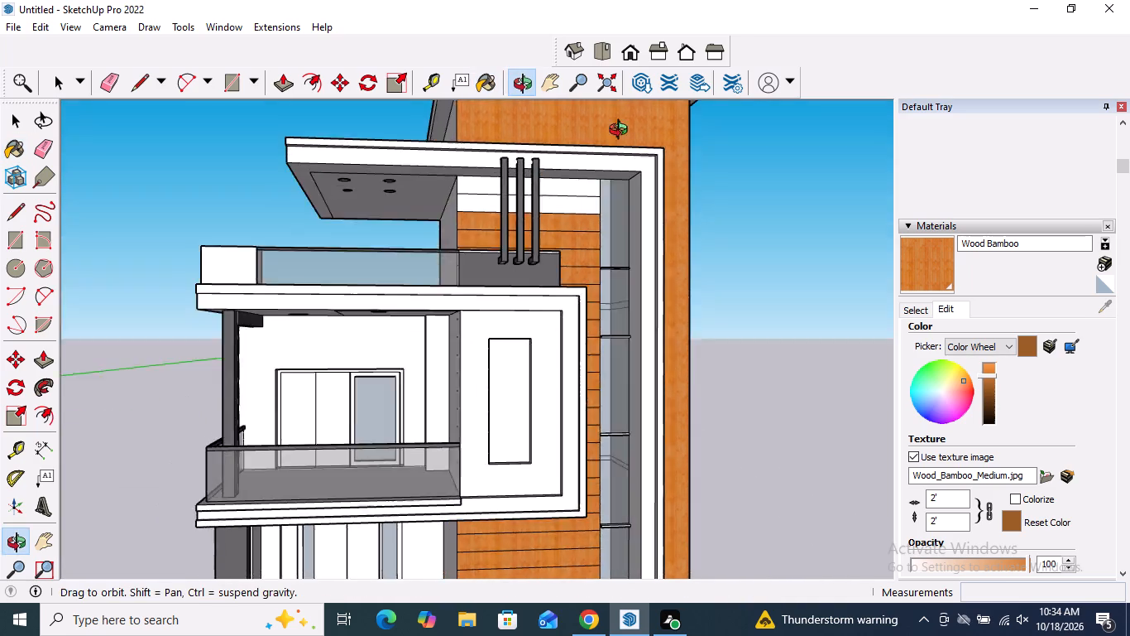
pyautogui.moveTo(622, 132); pyautogui.dragTo(628, 126, button='middle')
pyautogui.scroll(6, 558, 167)
pyautogui.click(549, 231)
pyautogui.click(573, 195)
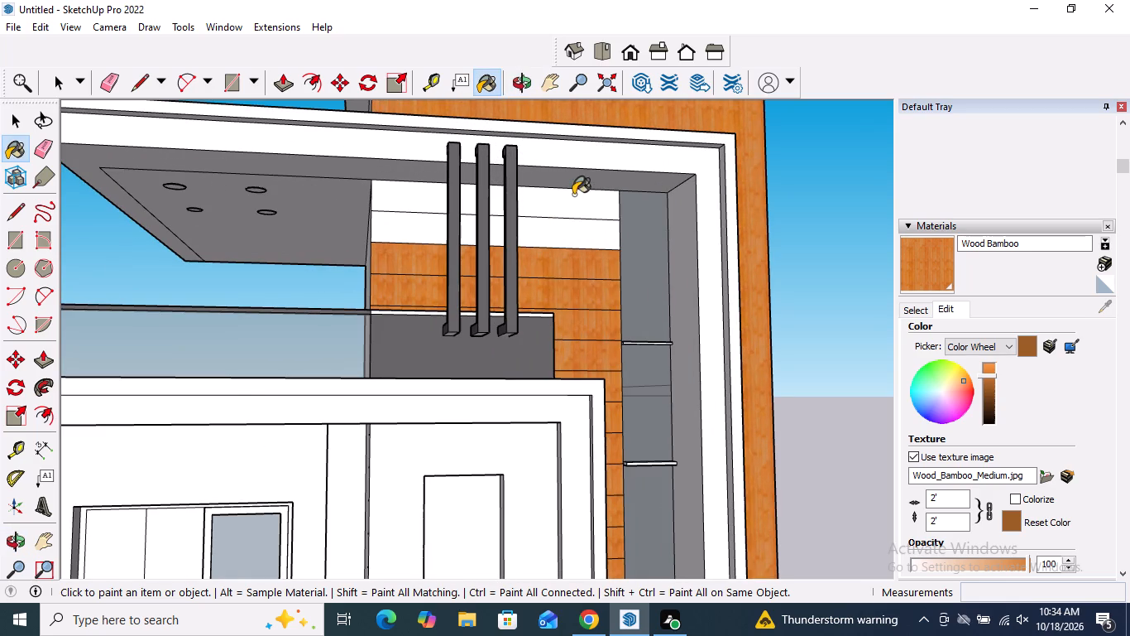
# Paint the lower horizontal slats of the gate leaf farther from the clad wall with Wood Bamboo, starting at the bottom rail.
pyautogui.scroll(-17, 544, 152)
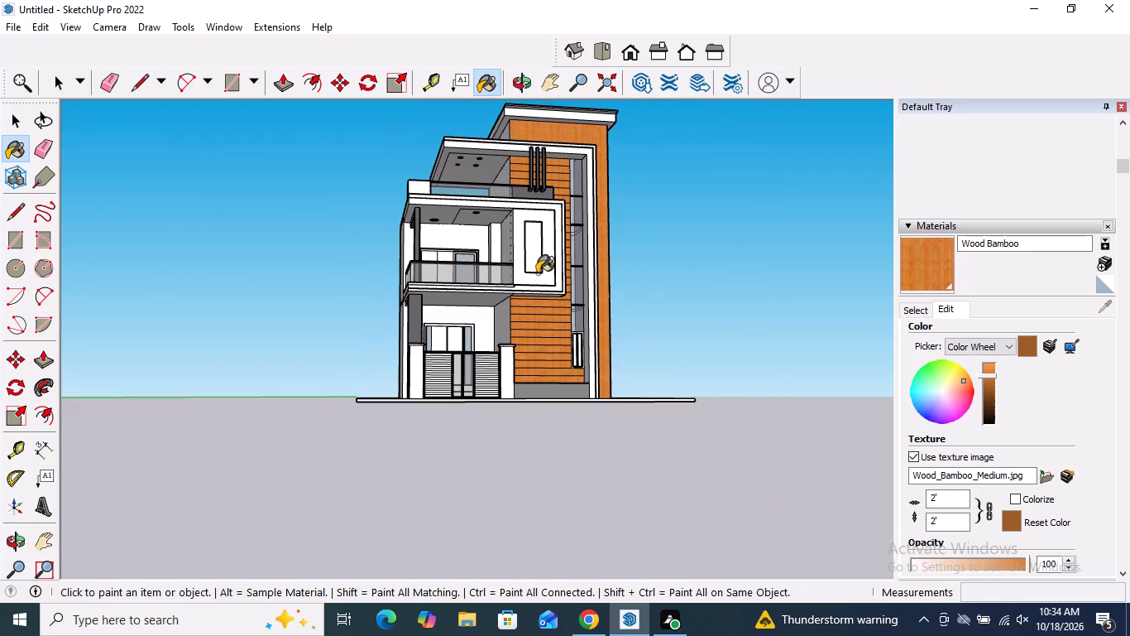
pyautogui.scroll(4, 462, 369)
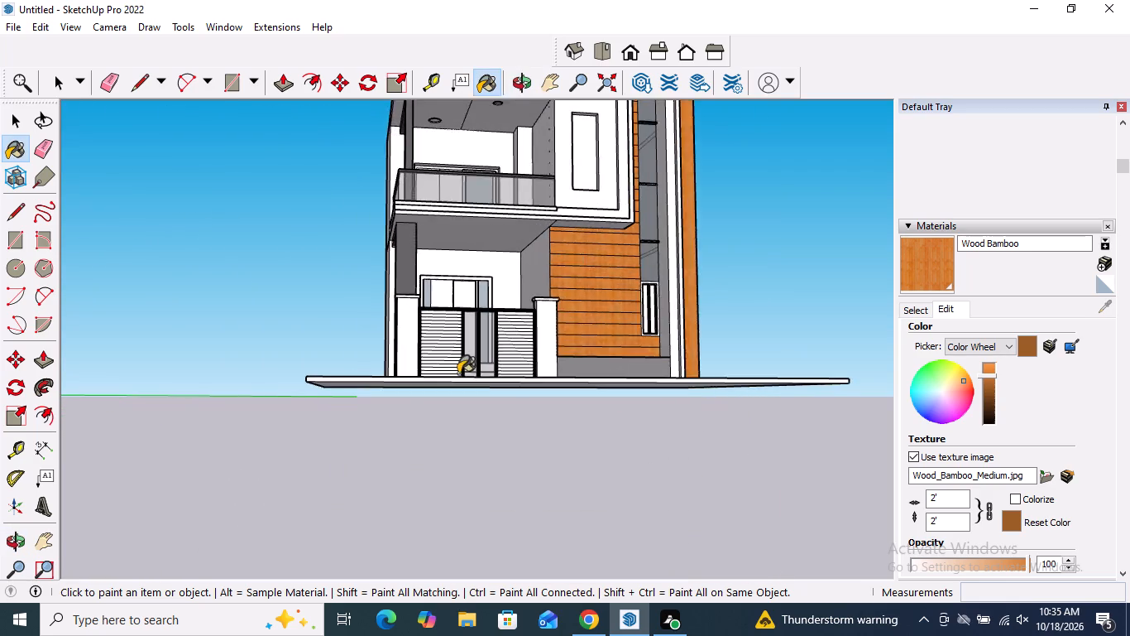
pyautogui.scroll(18, 458, 373)
pyautogui.click(424, 383)
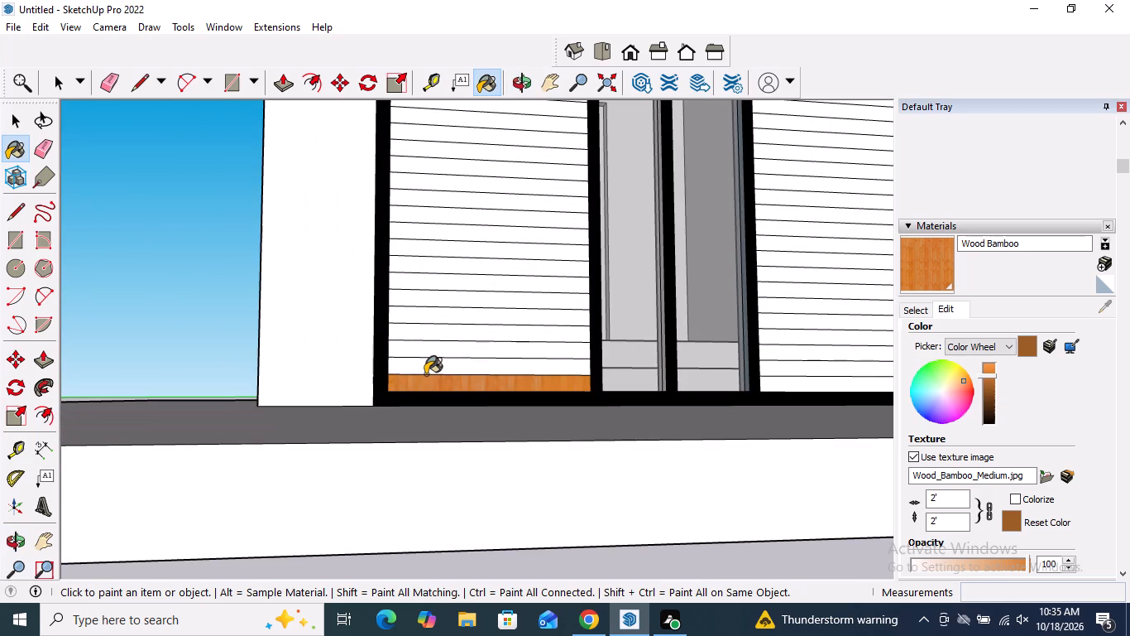
pyautogui.click(429, 365)
pyautogui.click(429, 351)
pyautogui.click(426, 332)
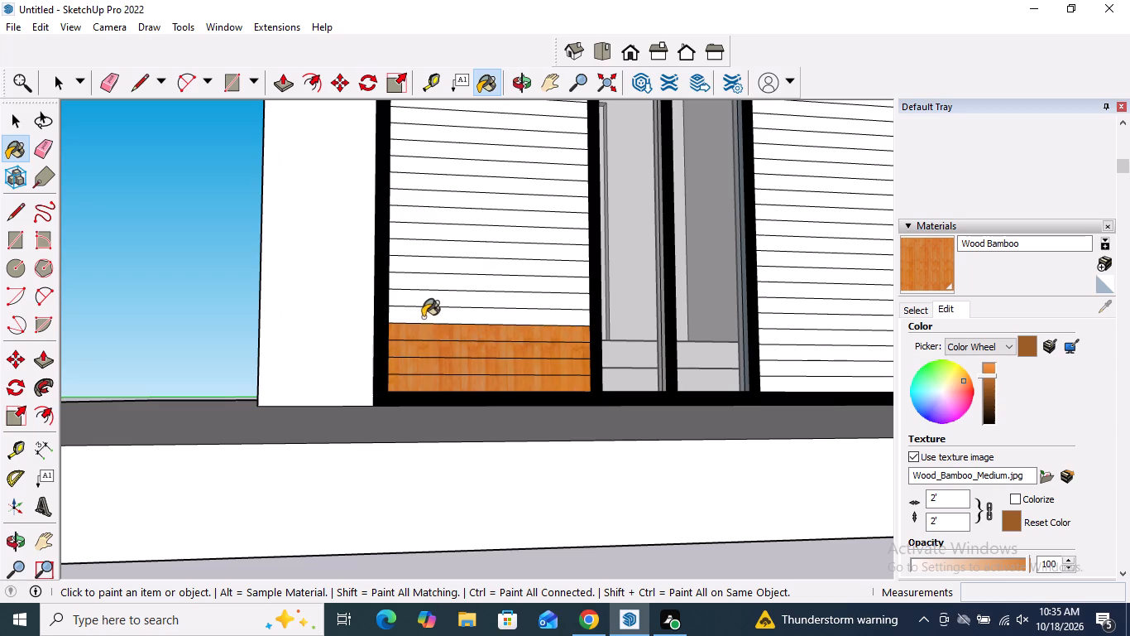
pyautogui.click(414, 320)
pyautogui.click(429, 301)
pyautogui.click(445, 279)
pyautogui.click(444, 272)
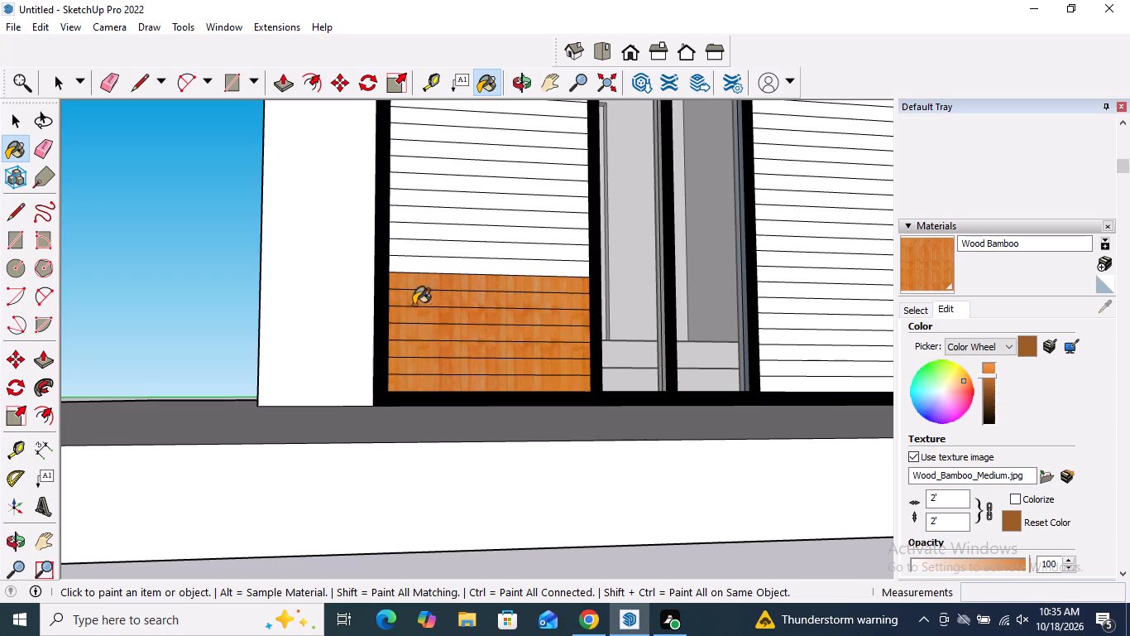
# Paint the middle slats of the same gate leaf with Wood Bamboo.
pyautogui.scroll(4, 465, 270)
pyautogui.click(472, 264)
pyautogui.click(474, 243)
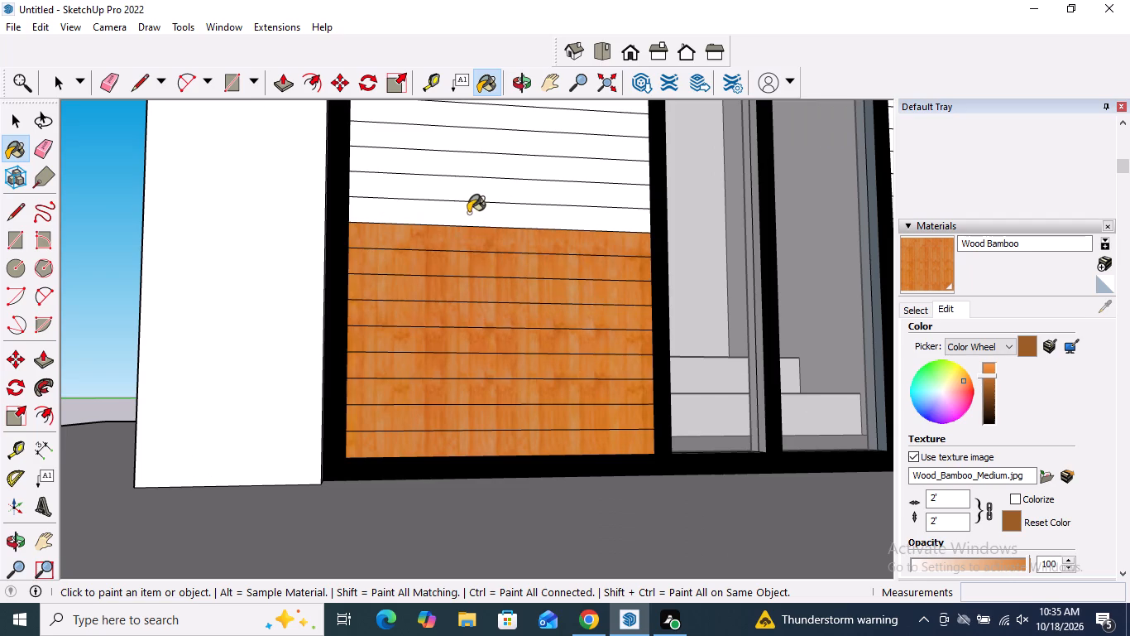
pyautogui.click(468, 213)
pyautogui.click(469, 192)
pyautogui.click(476, 166)
pyautogui.click(482, 148)
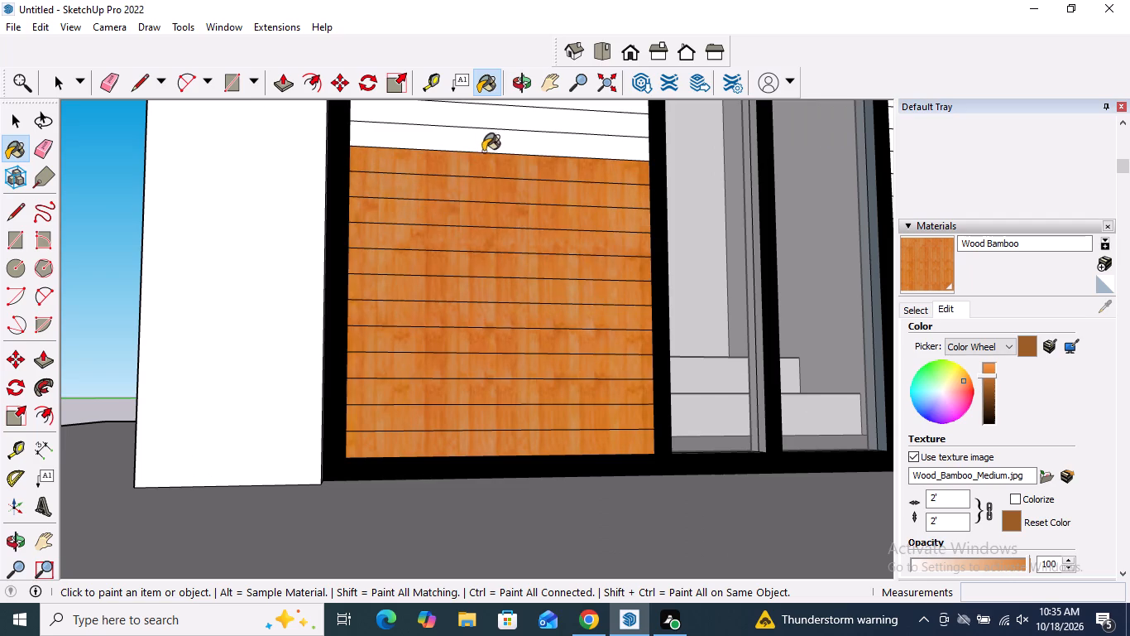
# Paint the remaining upper slats of the same gate leaf with Wood Bamboo, from the top rail down to the painted ones.
pyautogui.scroll(-11, 492, 336)
pyautogui.scroll(11, 465, 264)
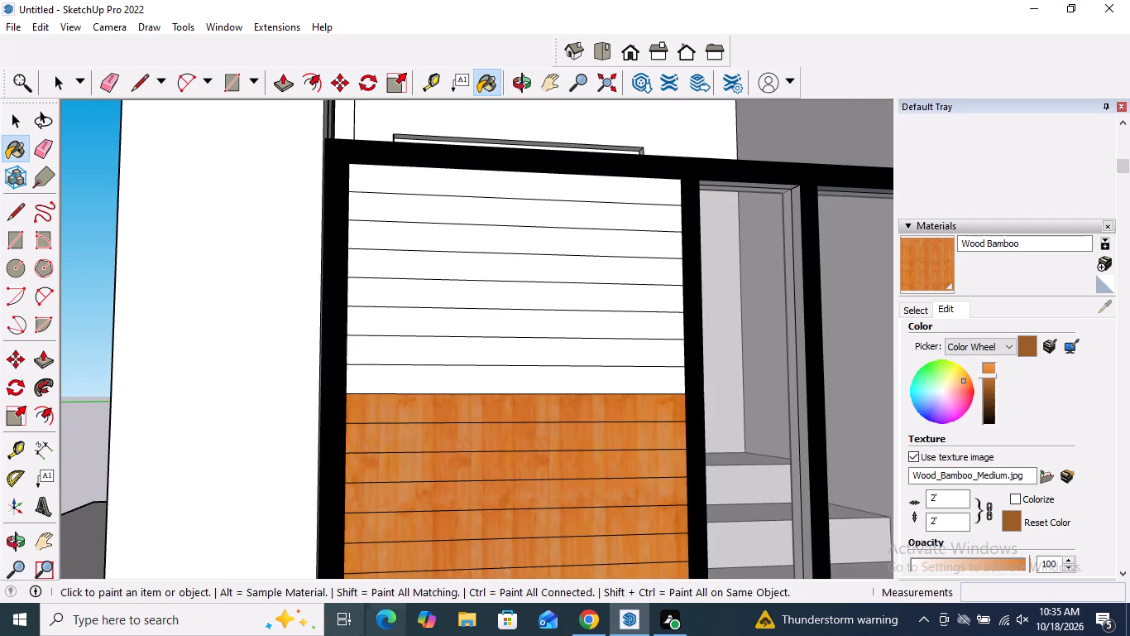
pyautogui.click(483, 179)
pyautogui.click(480, 209)
pyautogui.click(481, 238)
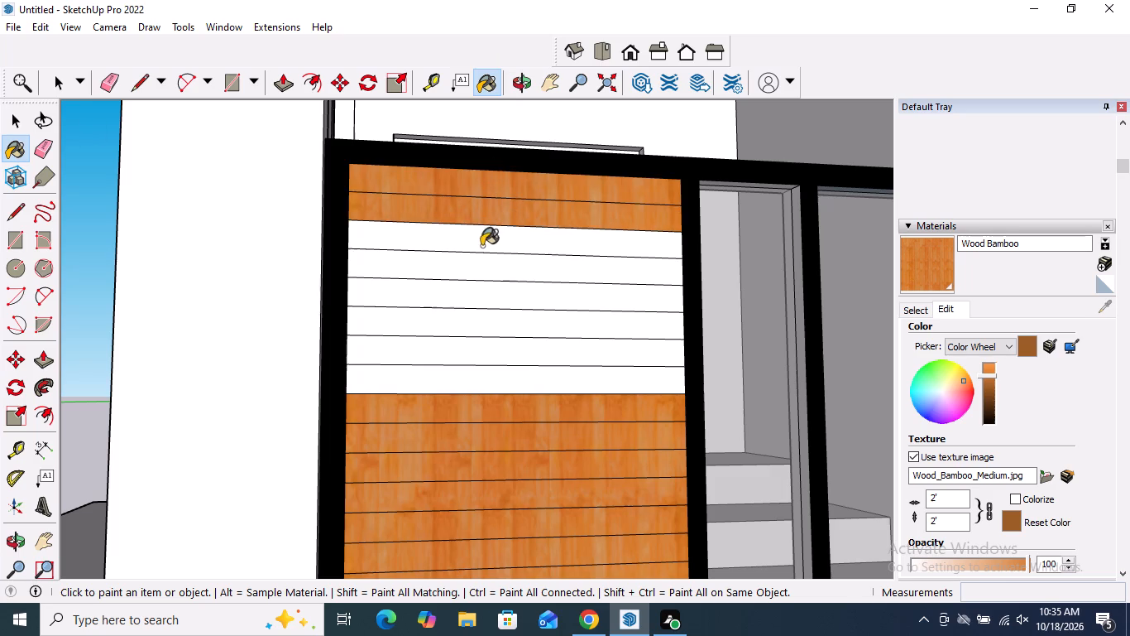
pyautogui.click(481, 267)
pyautogui.click(483, 291)
pyautogui.click(505, 329)
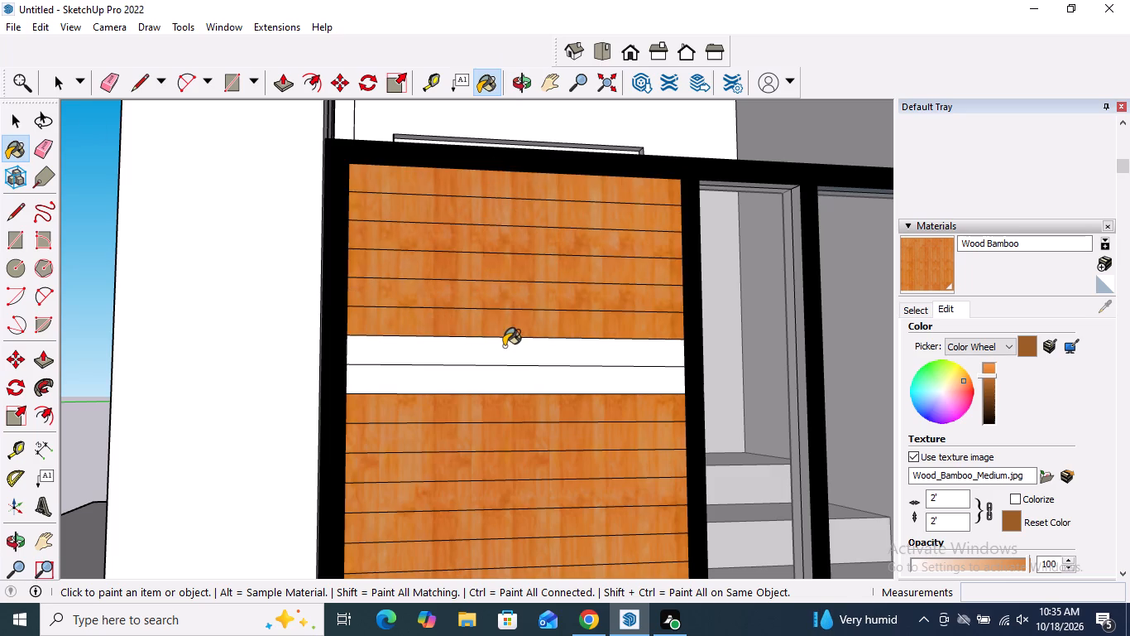
pyautogui.click(504, 346)
pyautogui.moveTo(497, 386); pyautogui.dragTo(489, 381)
# Paint the lower horizontal slats of the gate leaf nearer the clad wall with Wood Bamboo, from the bottom rail upward.
pyautogui.scroll(-17, 427, 267)
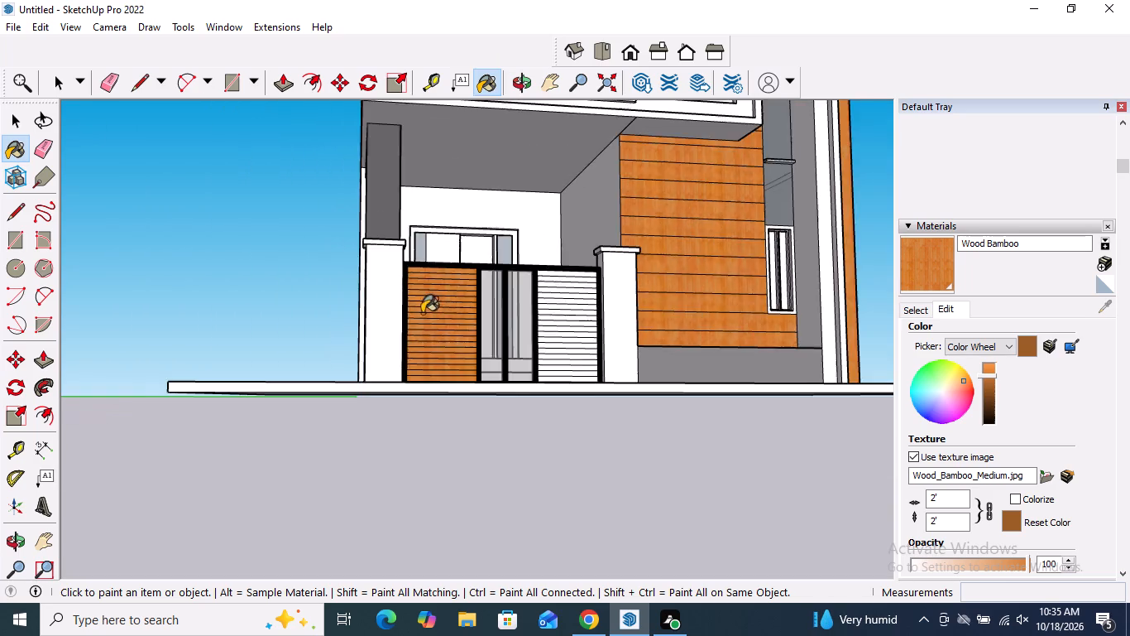
pyautogui.scroll(-6, 422, 313)
pyautogui.moveTo(613, 199); pyautogui.dragTo(505, 339, button='middle')
pyautogui.scroll(5, 463, 372)
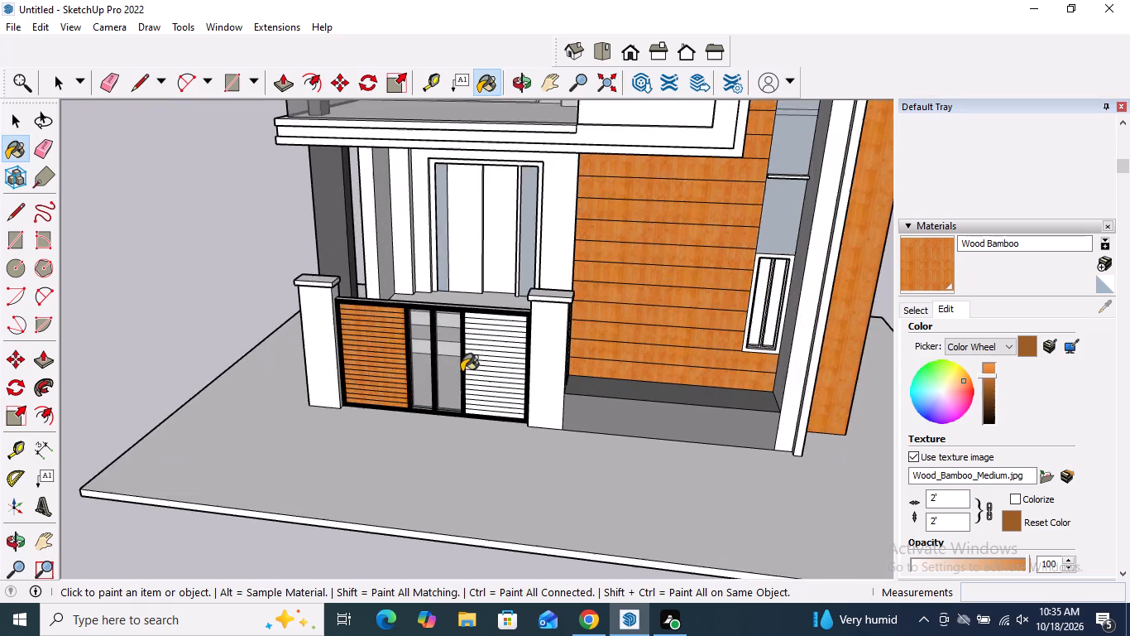
pyautogui.scroll(8, 462, 372)
pyautogui.scroll(10, 496, 457)
pyautogui.click(496, 455)
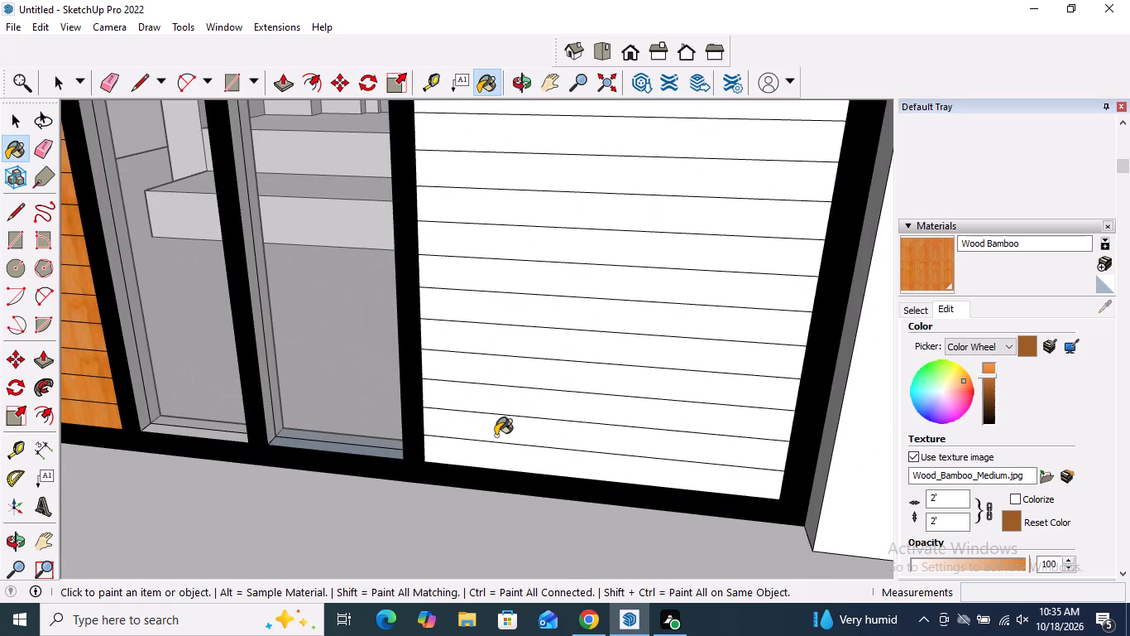
pyautogui.click(495, 431)
pyautogui.click(495, 388)
pyautogui.click(495, 367)
pyautogui.click(495, 330)
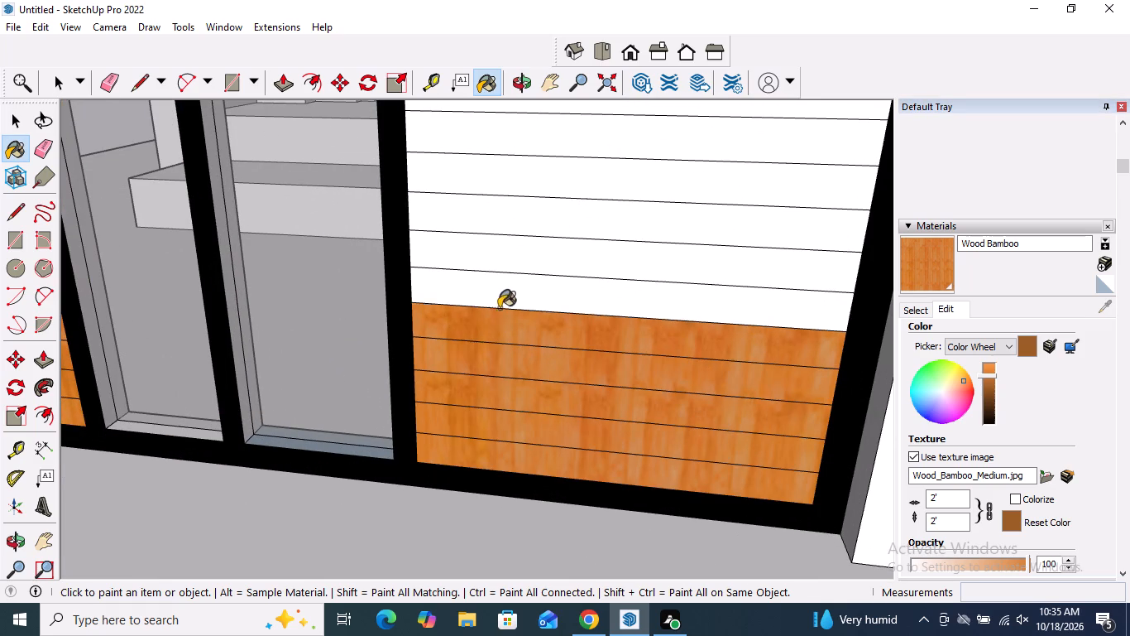
pyautogui.click(500, 288)
pyautogui.click(506, 249)
pyautogui.click(512, 224)
pyautogui.click(538, 170)
# Paint the middle slats of the gate leaf nearer the clad wall with Wood Bamboo.
pyautogui.scroll(-2, 533, 548)
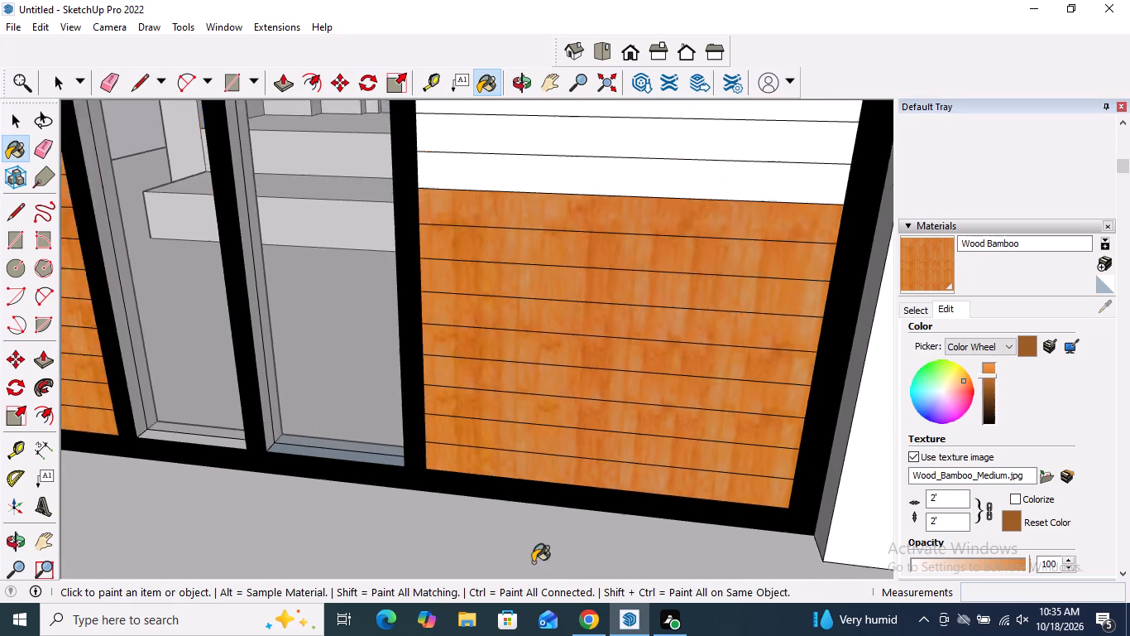
pyautogui.scroll(-3, 533, 562)
pyautogui.scroll(4, 452, 211)
pyautogui.click(540, 328)
pyautogui.click(541, 302)
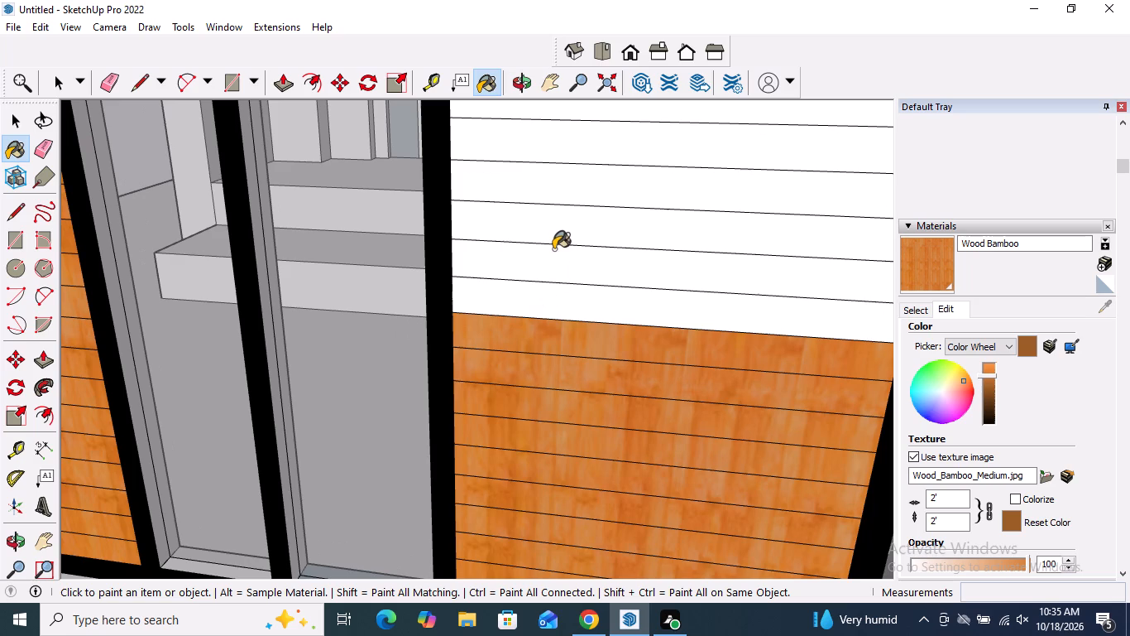
pyautogui.click(553, 248)
pyautogui.click(565, 217)
pyautogui.click(566, 170)
pyautogui.moveTo(580, 110); pyautogui.dragTo(580, 130)
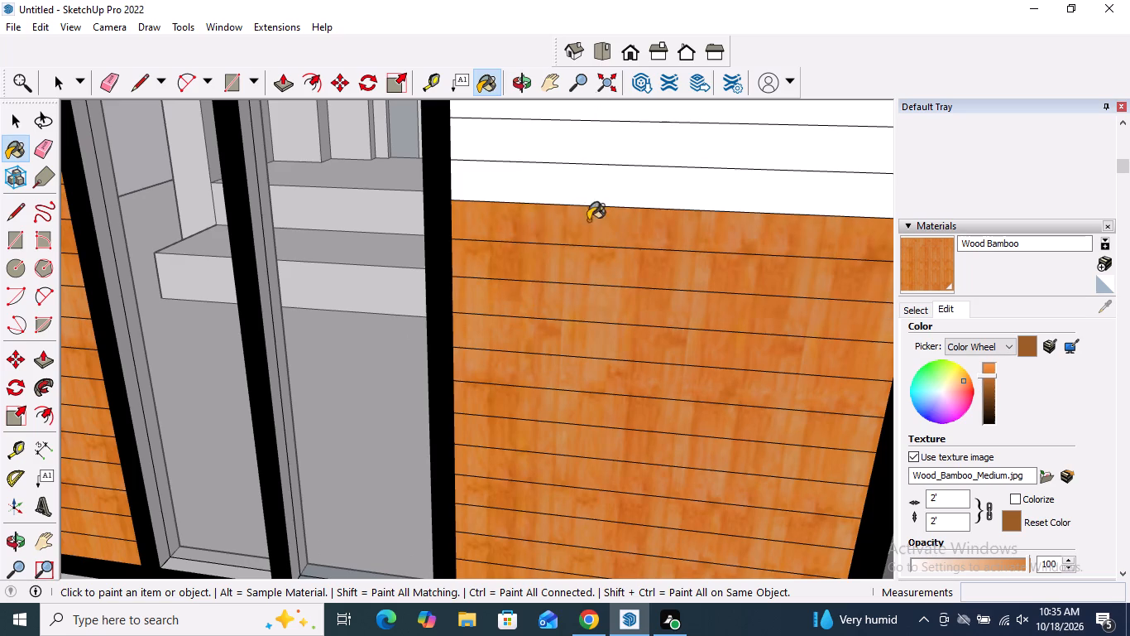
# Paint the remaining upper slats of the same gate leaf with Wood Bamboo, up to the top rail.
pyautogui.scroll(-5, 558, 418)
pyautogui.scroll(4, 544, 119)
pyautogui.click(547, 149)
pyautogui.click(550, 182)
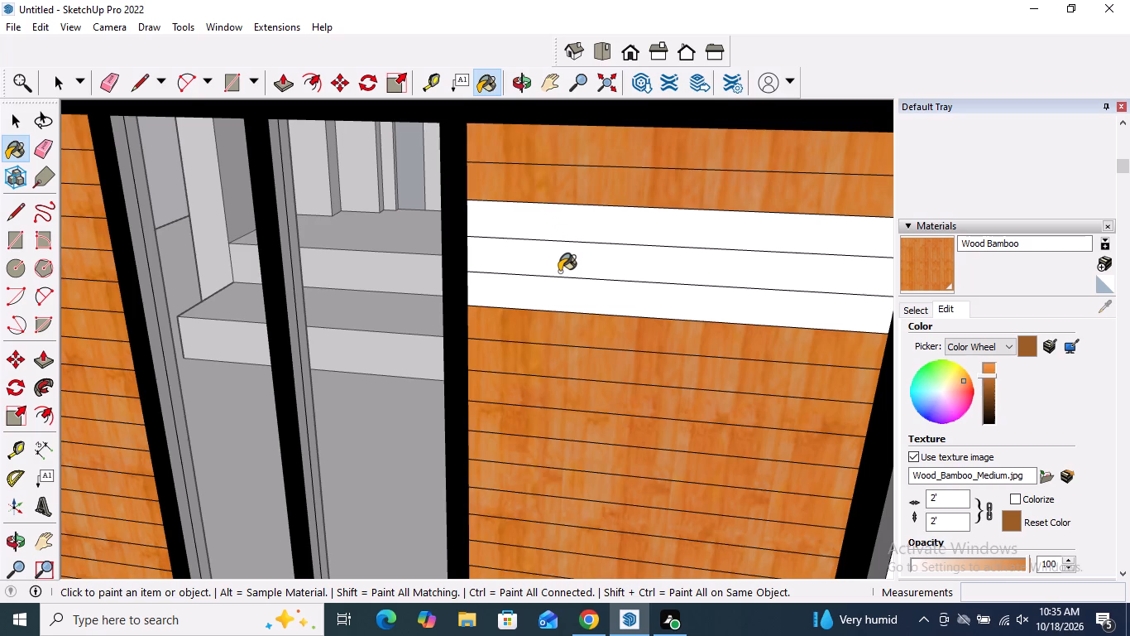
pyautogui.scroll(3, 585, 274)
pyautogui.click(603, 224)
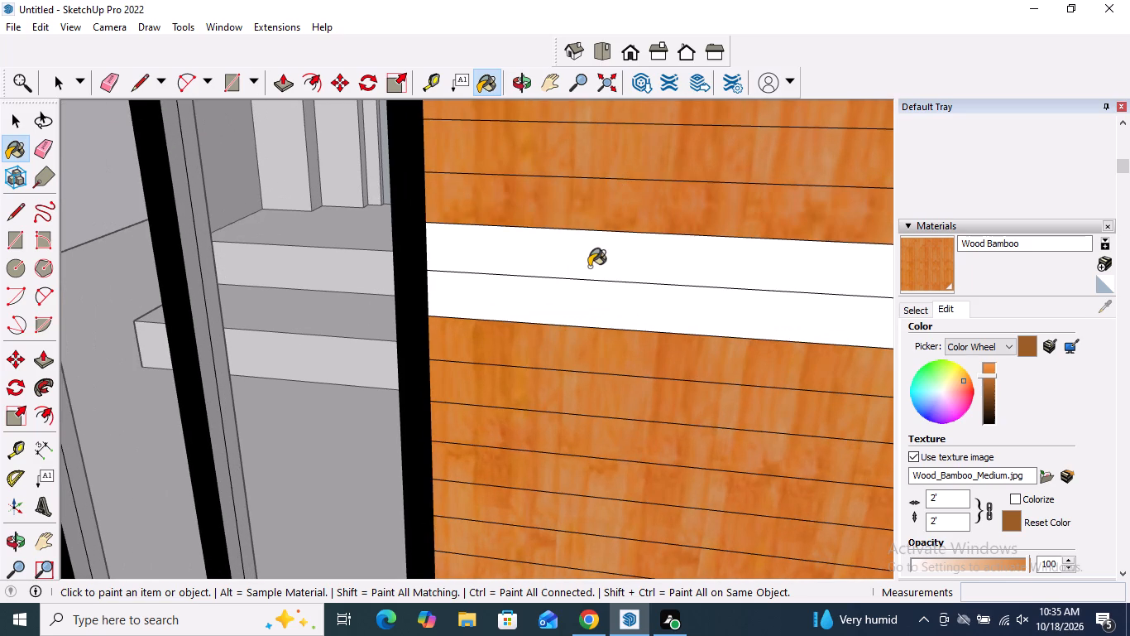
pyautogui.click(589, 267)
pyautogui.click(587, 301)
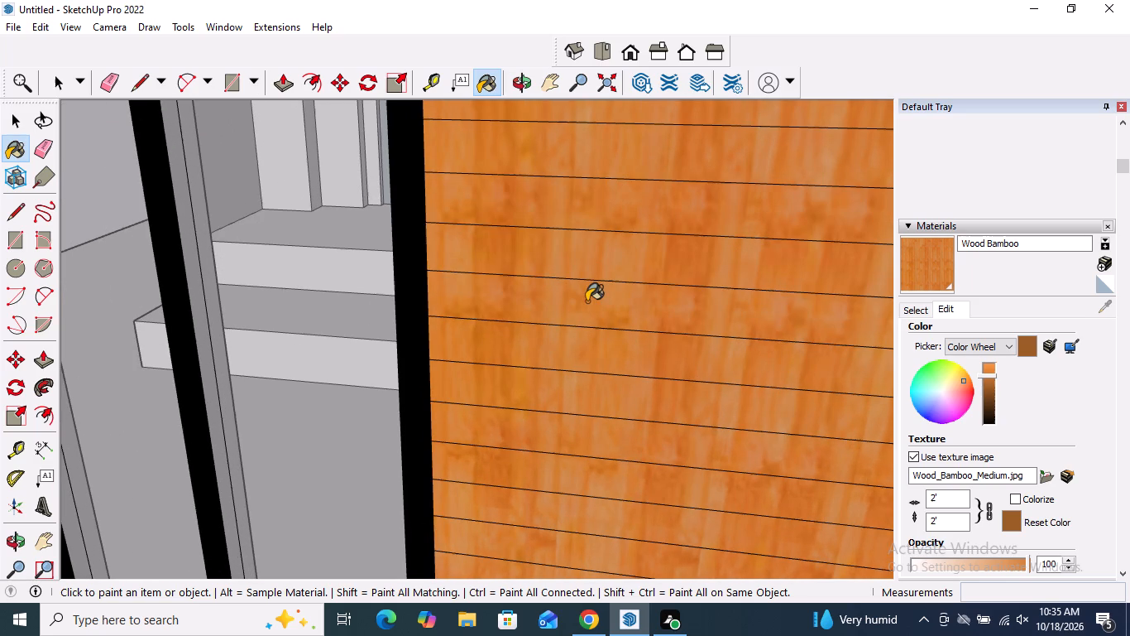
# Paint both leaves of the ground-floor entrance door behind the gate with Wood Bamboo.
pyautogui.scroll(-2, 581, 301)
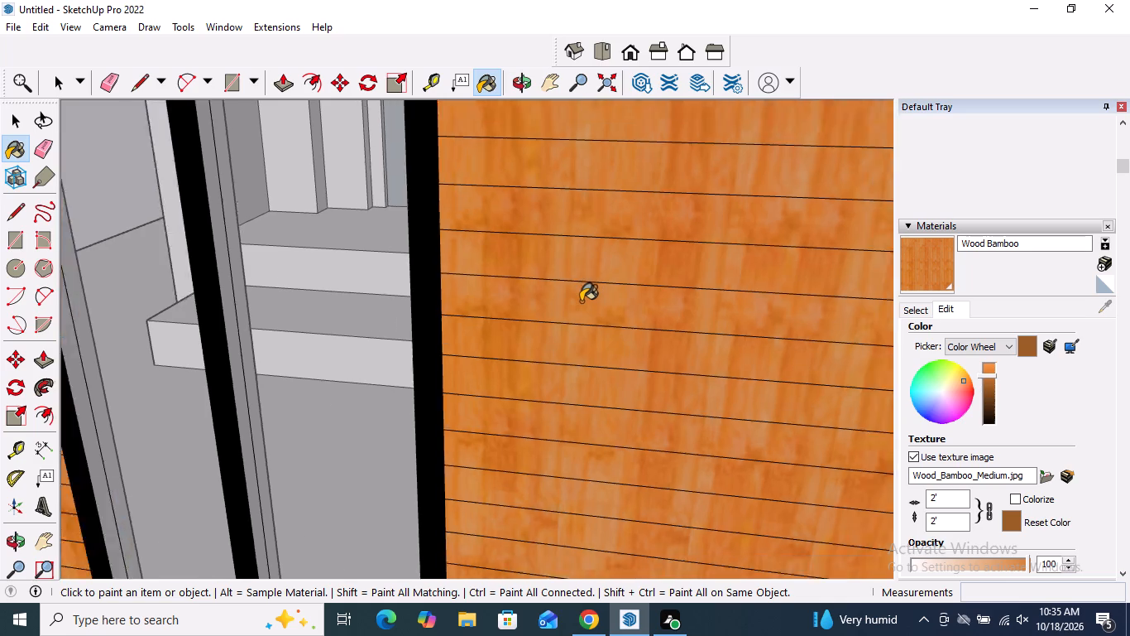
pyautogui.scroll(-17, 581, 301)
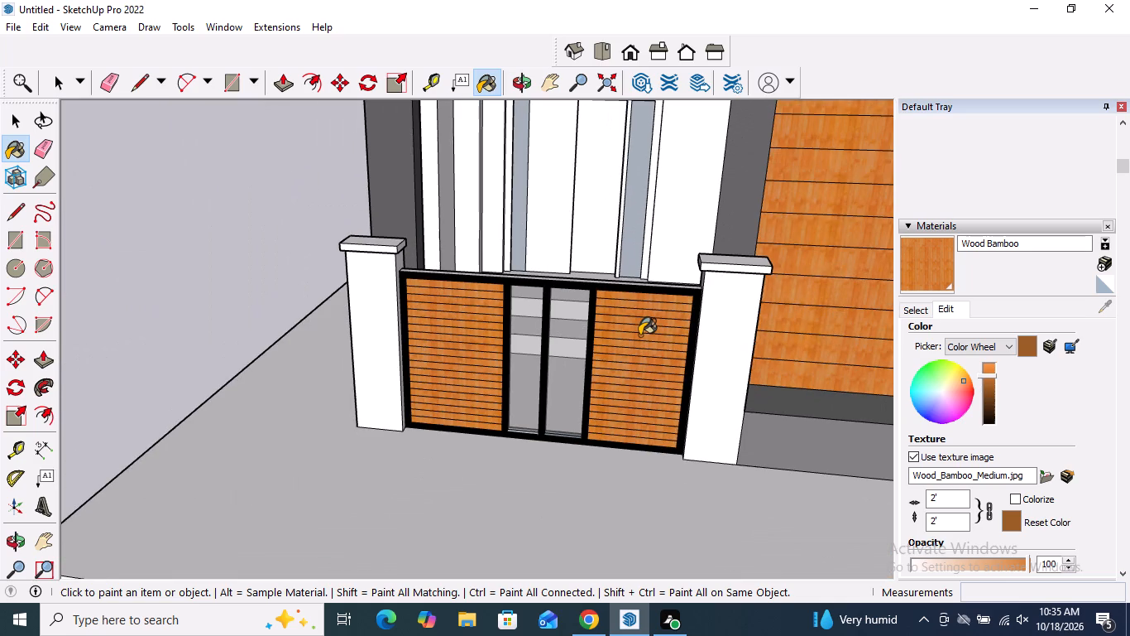
pyautogui.scroll(4, 565, 211)
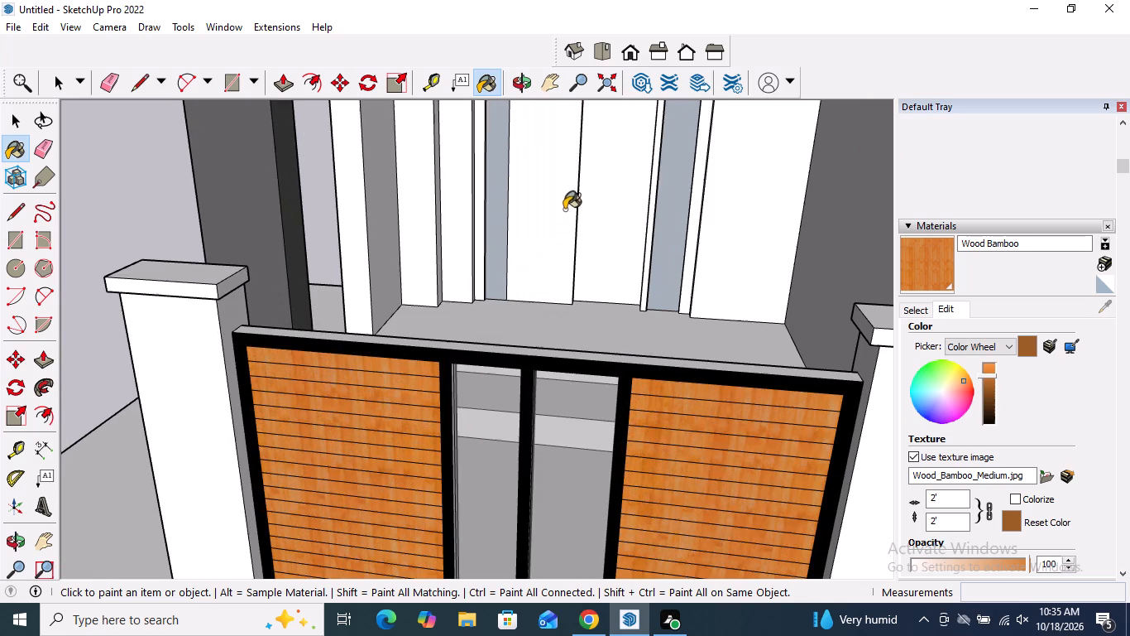
pyautogui.click(603, 177)
pyautogui.click(545, 179)
# Paint the solid door panel beside the glazed door on the upper-floor balcony with Wood Bamboo.
pyautogui.scroll(-12, 705, 480)
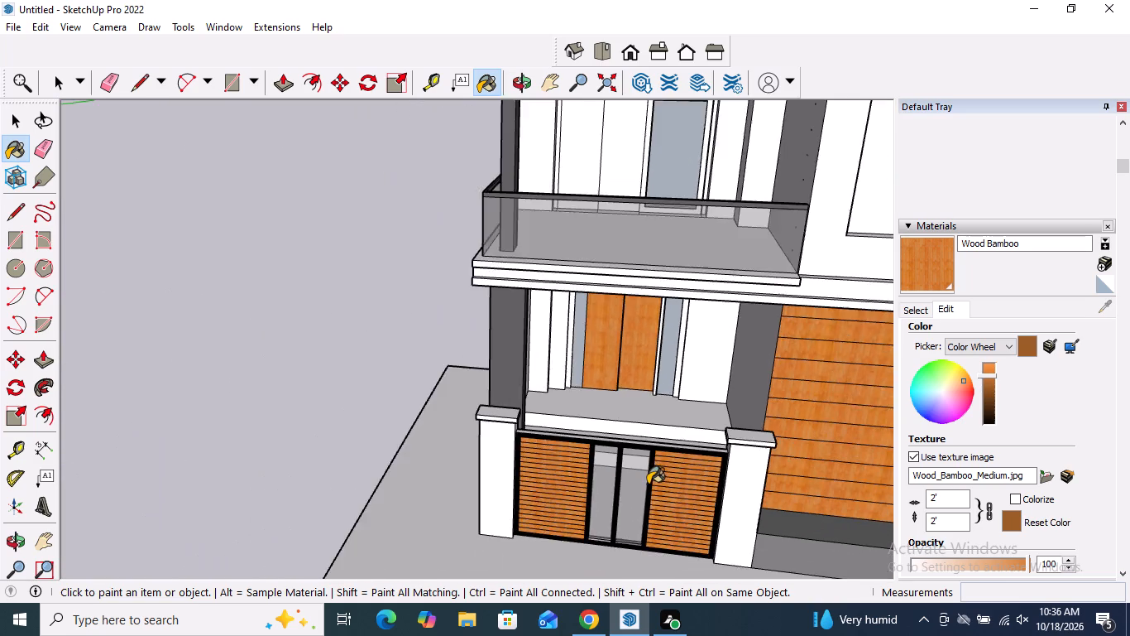
pyautogui.scroll(-4, 648, 484)
pyautogui.scroll(9, 602, 228)
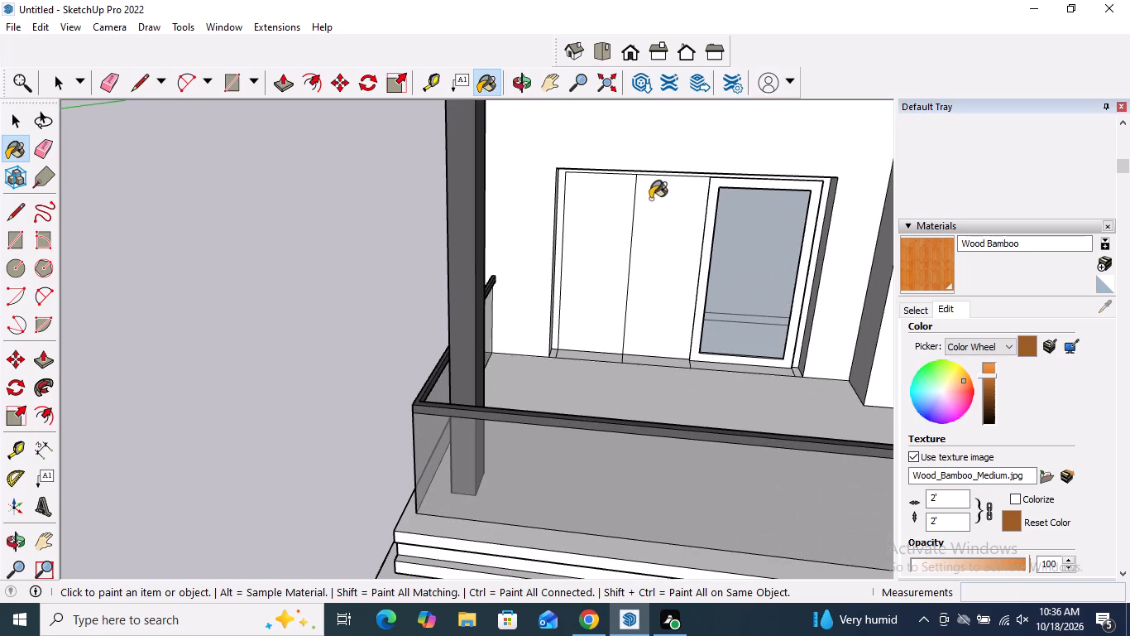
pyautogui.click(650, 198)
# Paint the four round ceiling recesses under the top-floor canopy with Wood Bamboo.
pyautogui.scroll(-11, 639, 342)
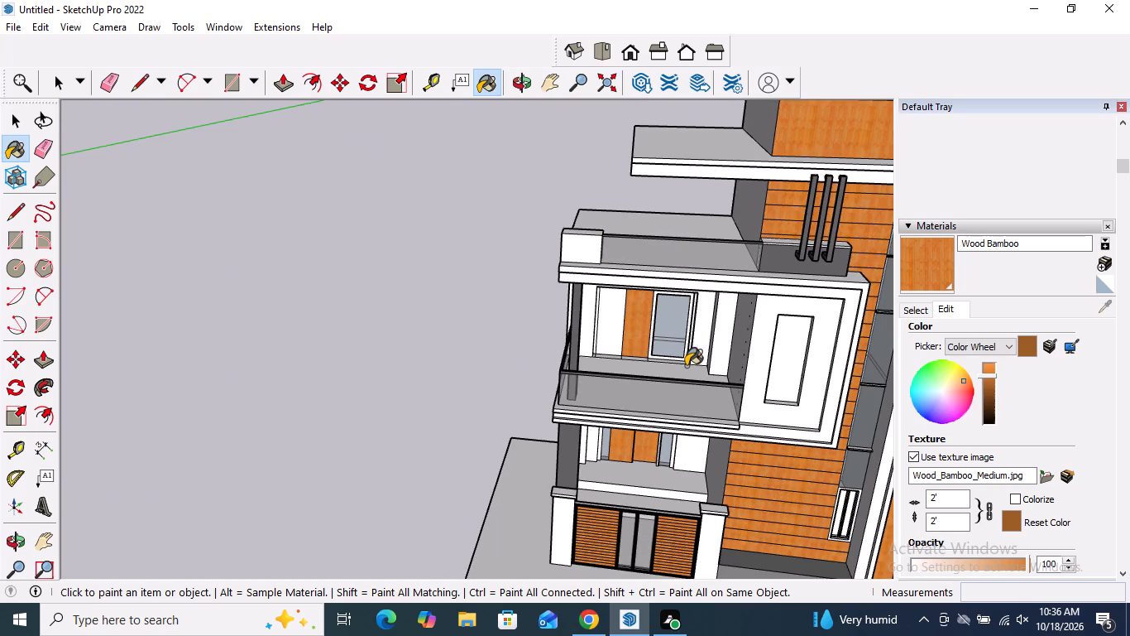
pyautogui.moveTo(694, 329); pyautogui.dragTo(723, 79, button='middle')
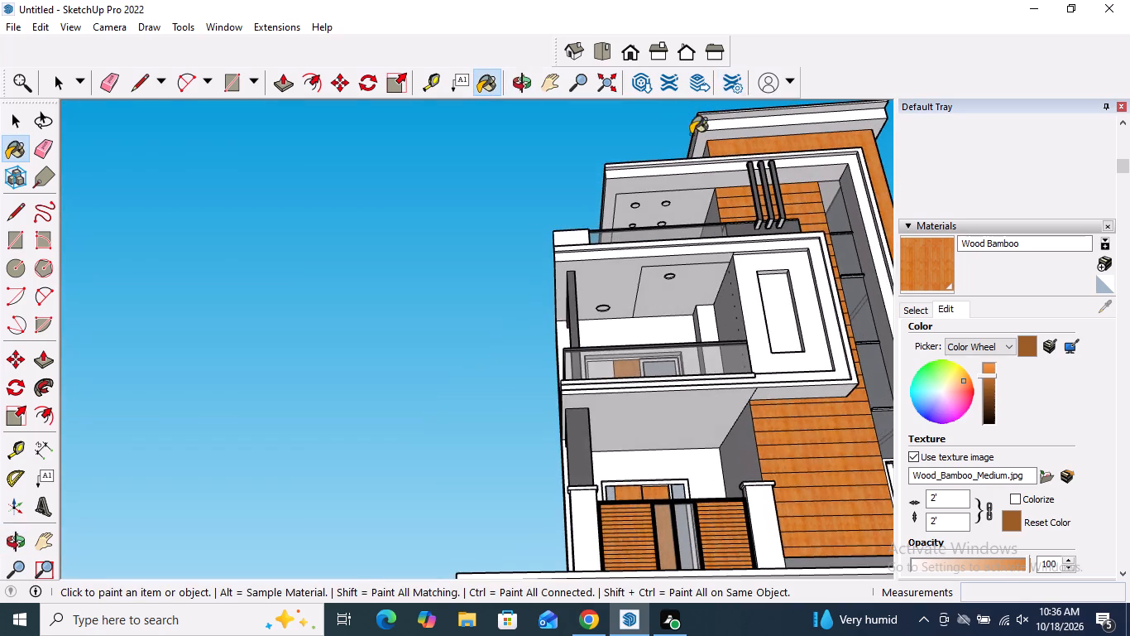
pyautogui.scroll(18, 663, 181)
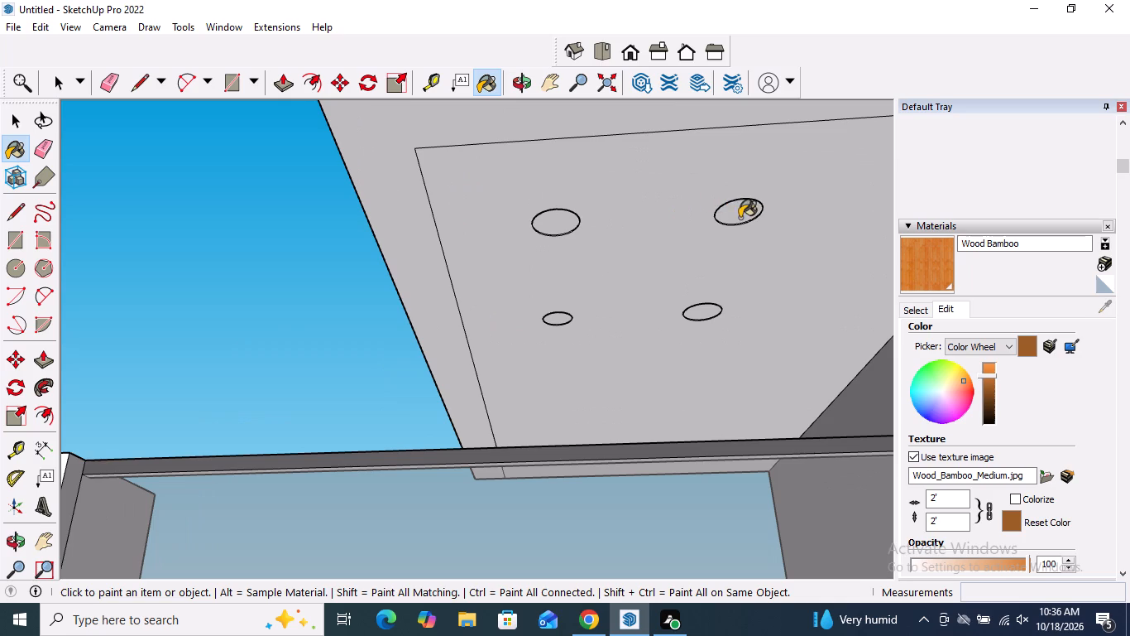
pyautogui.click(739, 214)
pyautogui.click(707, 313)
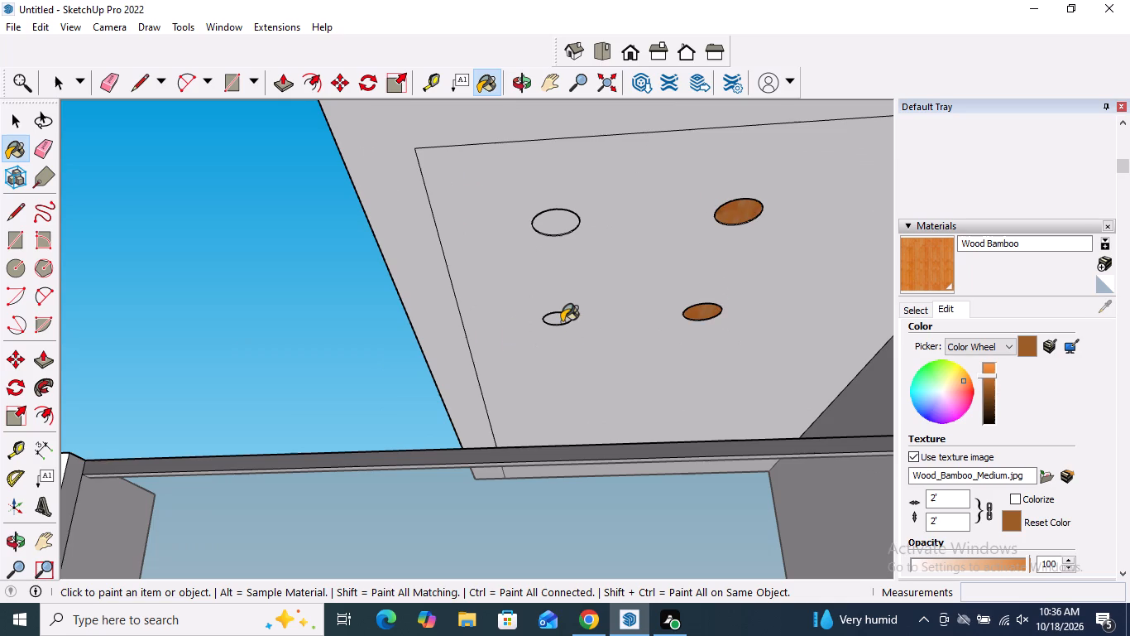
pyautogui.click(562, 321)
pyautogui.click(551, 221)
# Paint the two round ceiling recesses above the middle-floor balcony with Wood Bamboo.
pyautogui.scroll(-12, 580, 177)
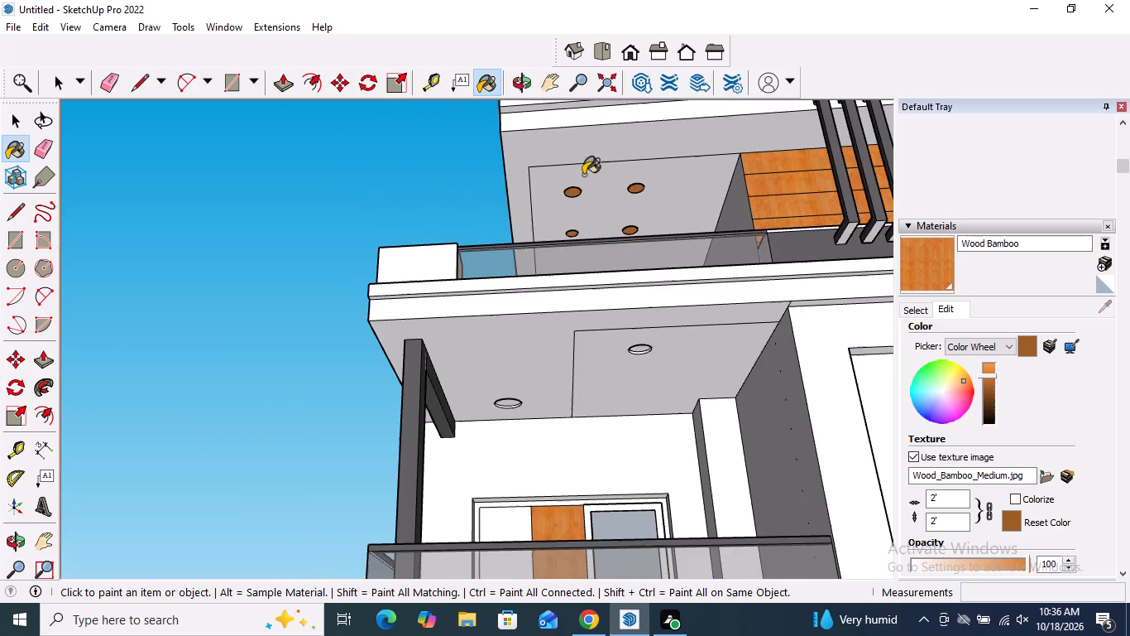
pyautogui.scroll(-1, 583, 175)
pyautogui.scroll(10, 686, 378)
pyautogui.click(595, 307)
pyautogui.scroll(3, 333, 441)
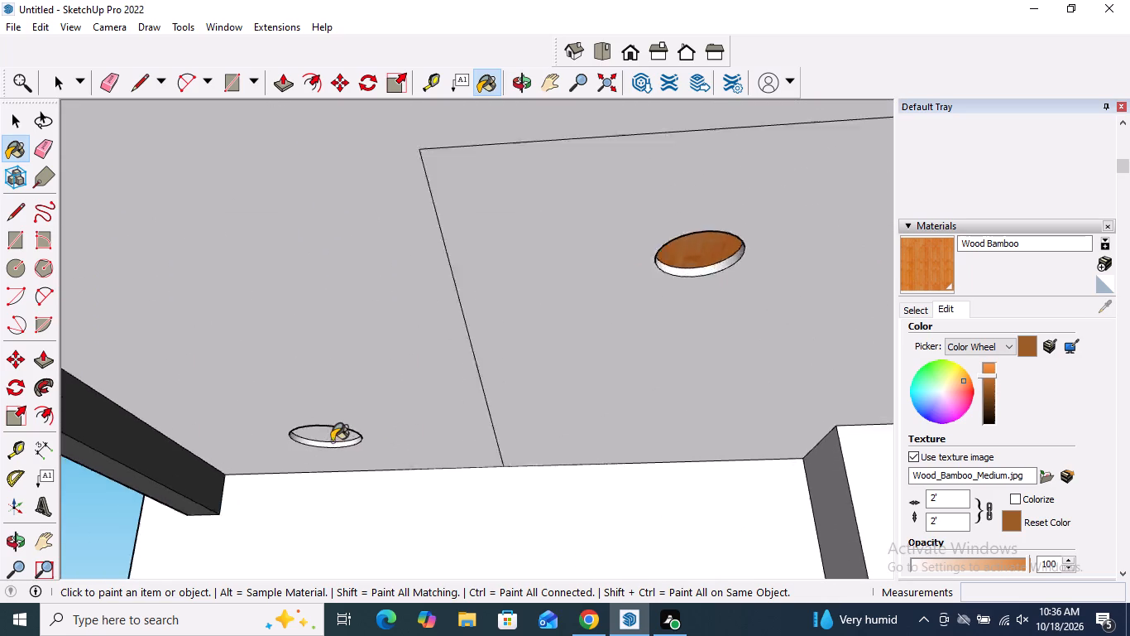
pyautogui.scroll(3, 332, 441)
pyautogui.click(328, 423)
# Paint the tall recessed panel in the framed wall beside the middle balcony with Mosaic Hexagonal Tile from the Tile collection.
pyautogui.scroll(-20, 381, 435)
pyautogui.scroll(-1, 381, 435)
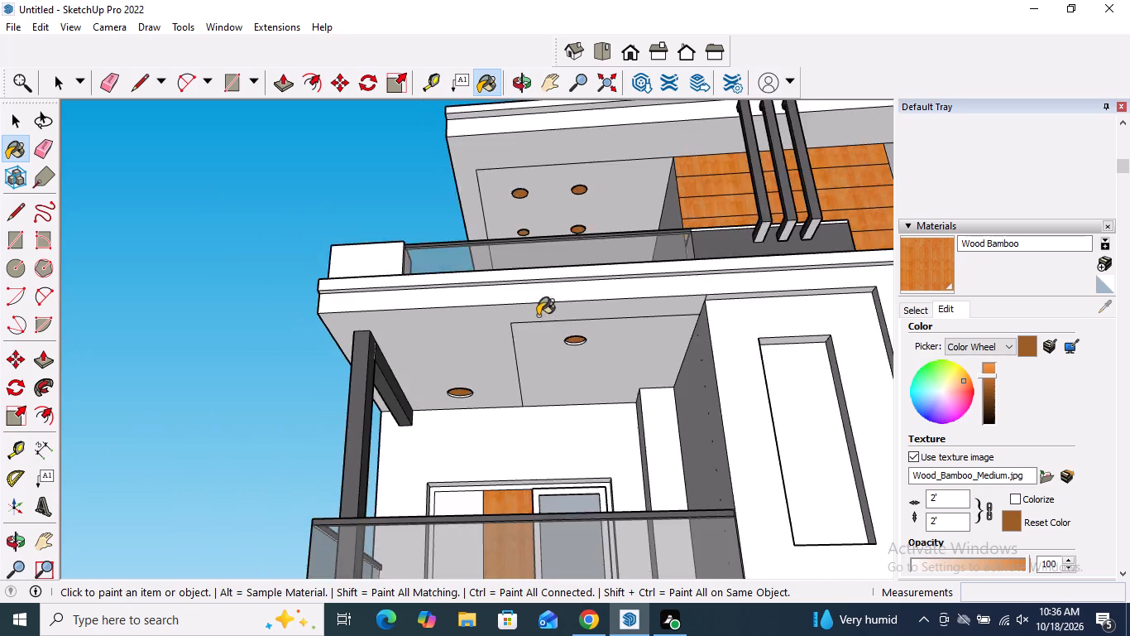
pyautogui.scroll(-10, 538, 316)
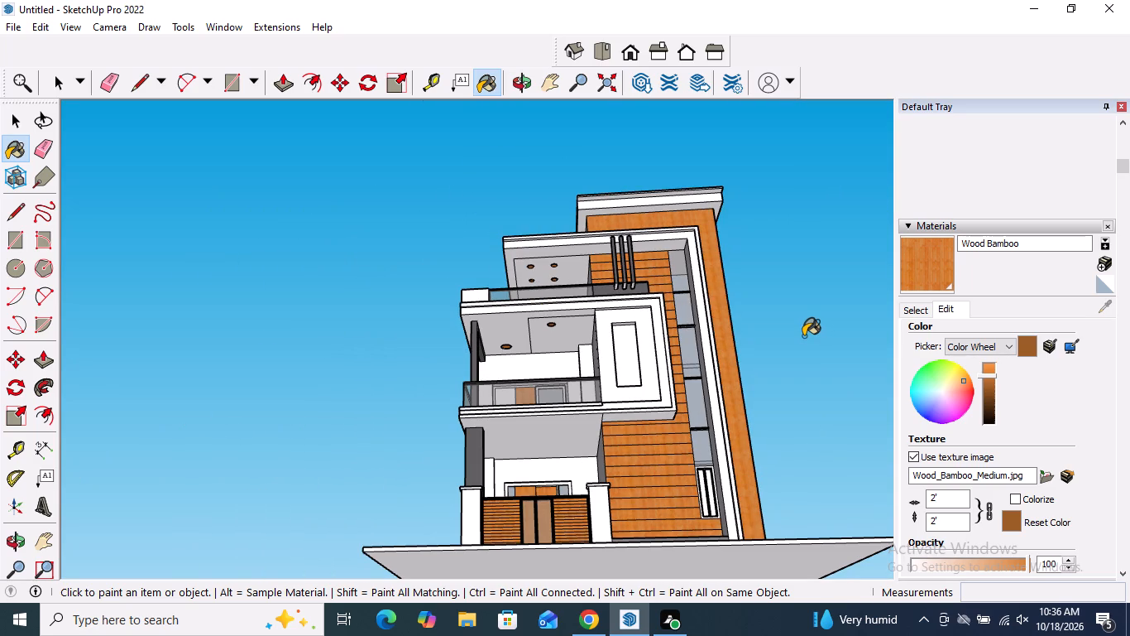
pyautogui.press('space')
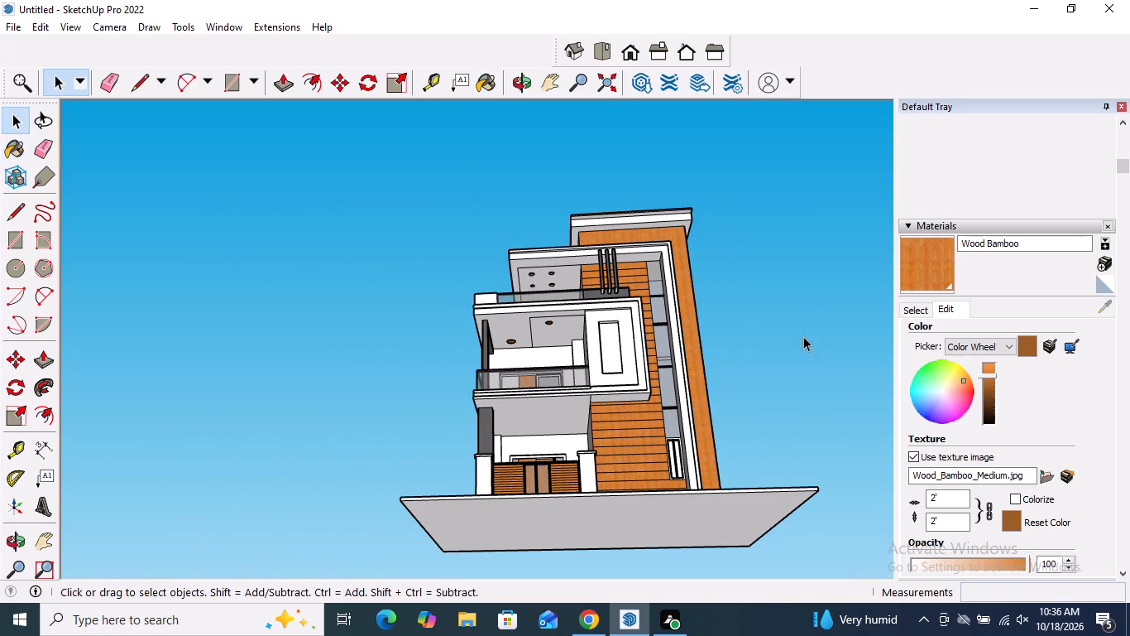
pyautogui.click(910, 310)
pyautogui.click(1007, 330)
pyautogui.scroll(-2, 997, 544)
pyautogui.click(1006, 513)
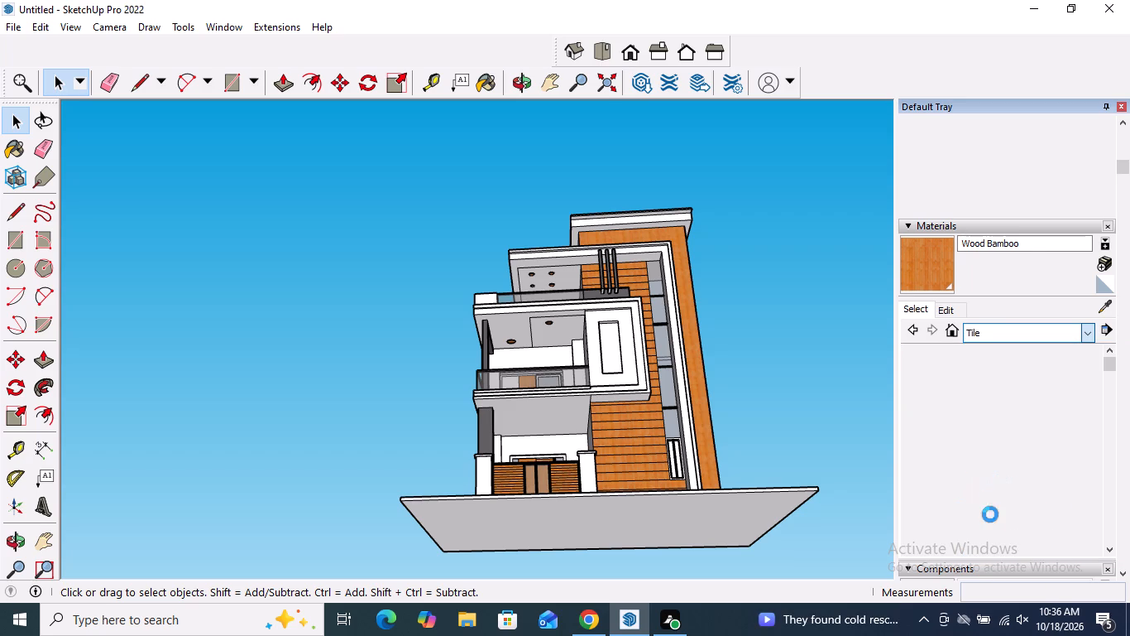
pyautogui.click(930, 489)
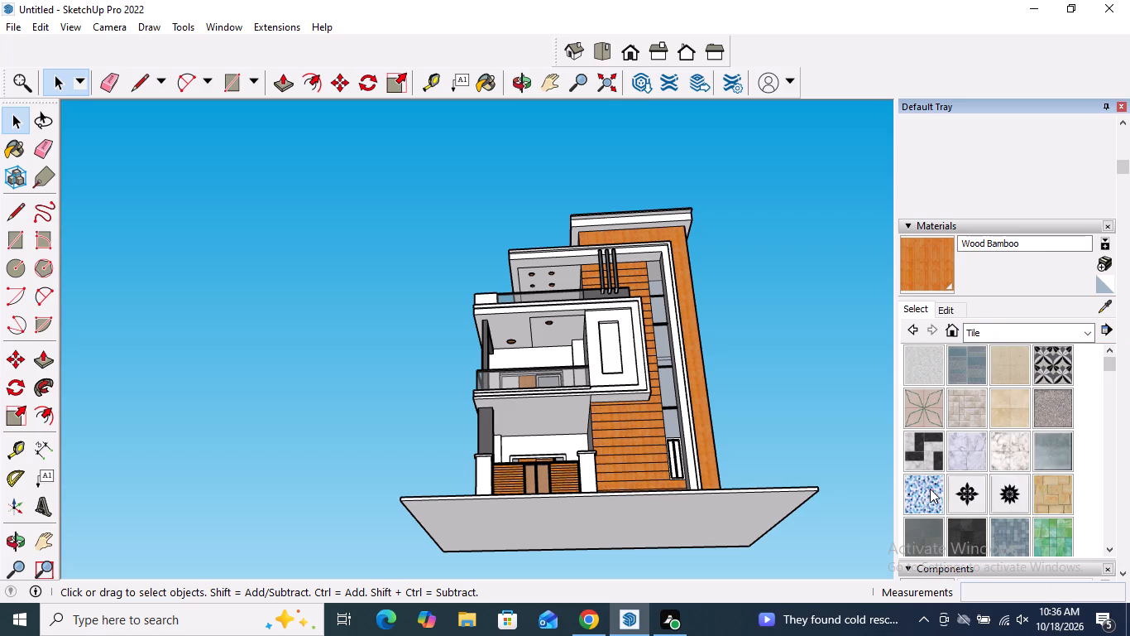
pyautogui.scroll(14, 582, 344)
pyautogui.click(629, 347)
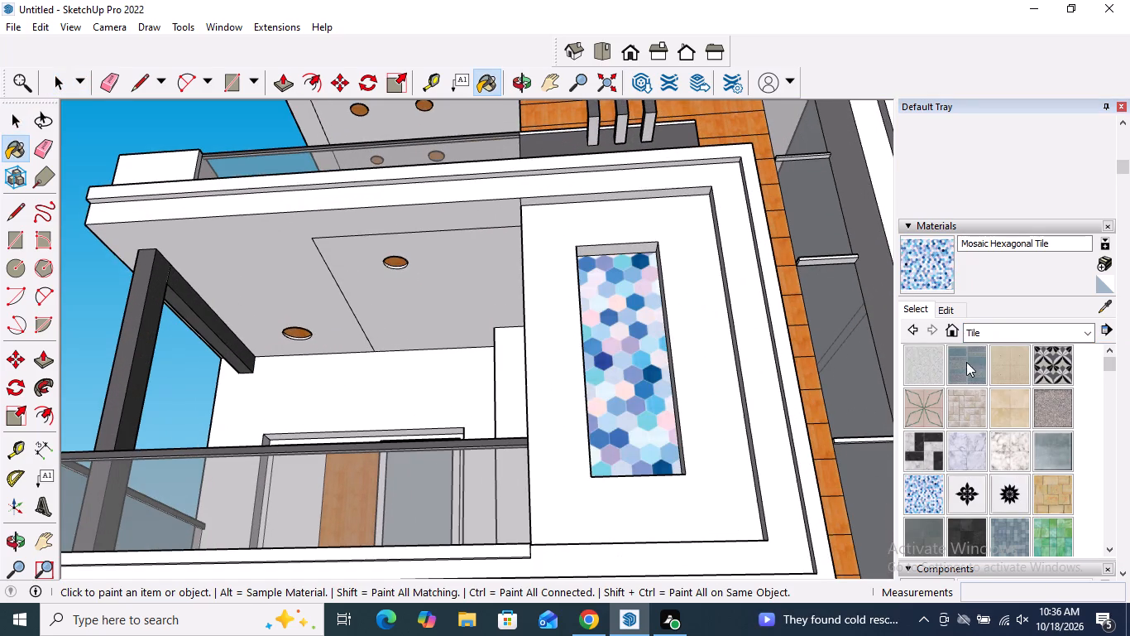
# Darken the Mosaic Hexagonal Tile material by lowering the brightness of its colour.
pyautogui.click(943, 319)
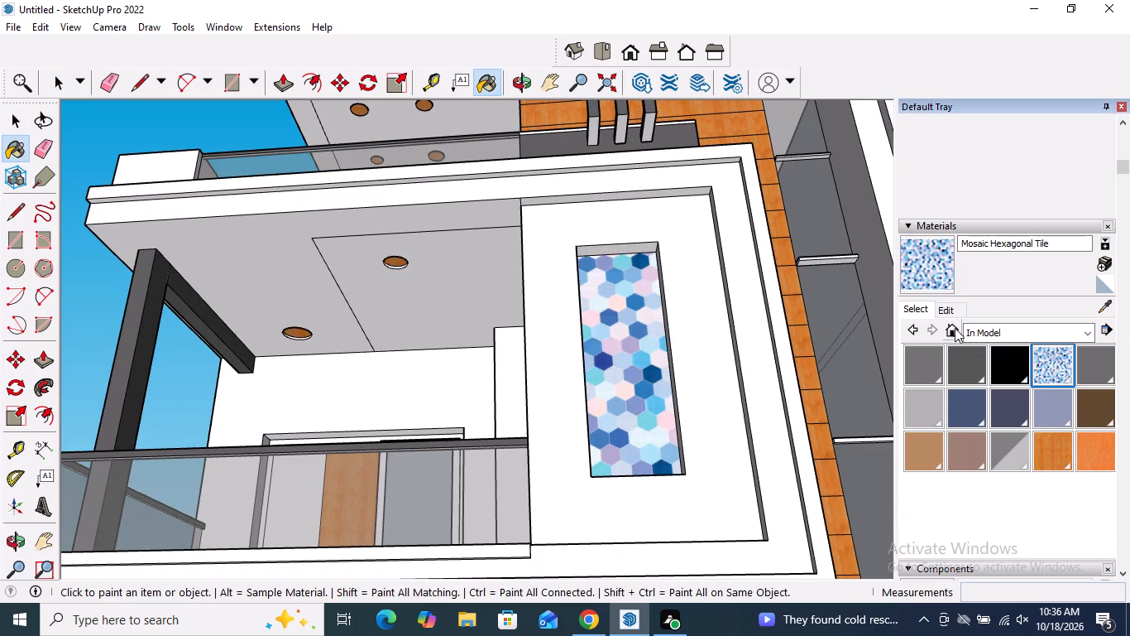
pyautogui.click(942, 304)
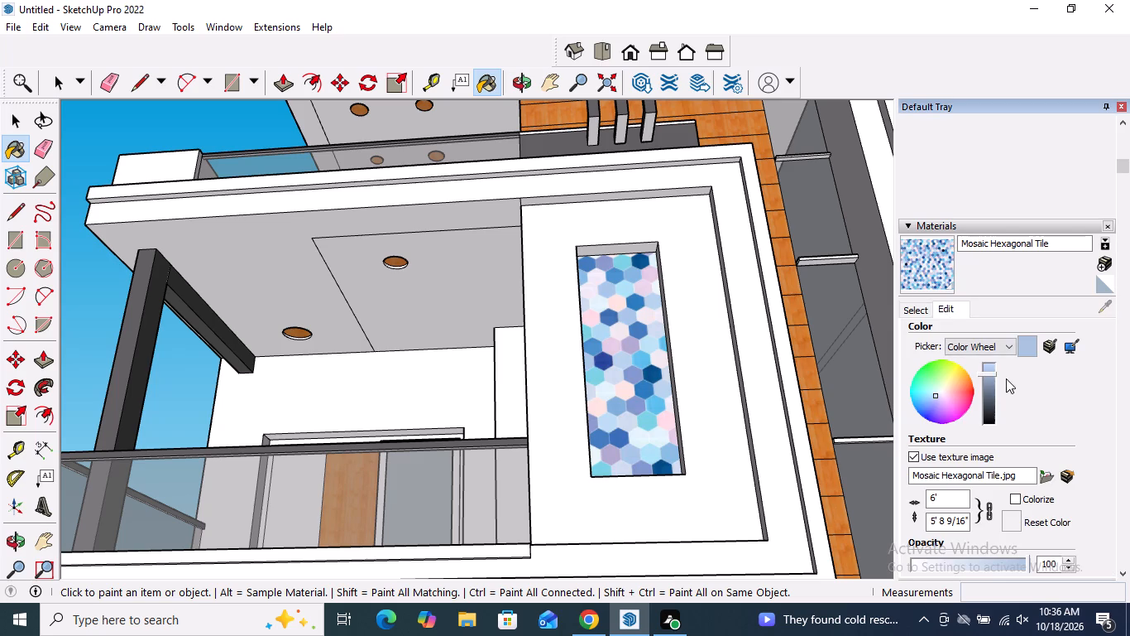
pyautogui.click(921, 307)
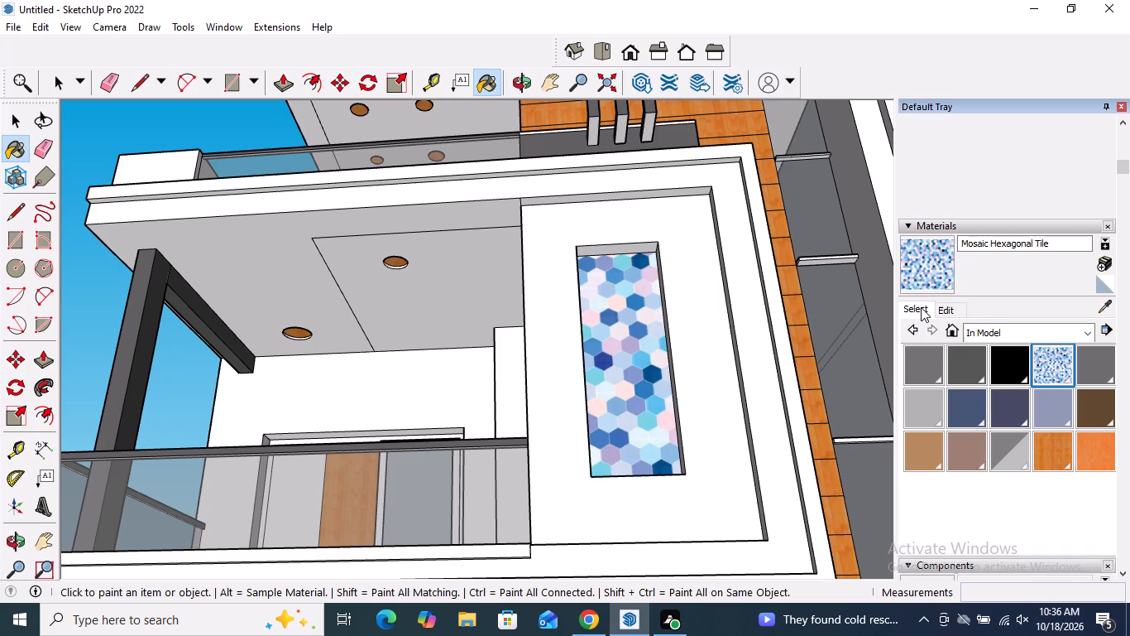
pyautogui.scroll(1, 1010, 407)
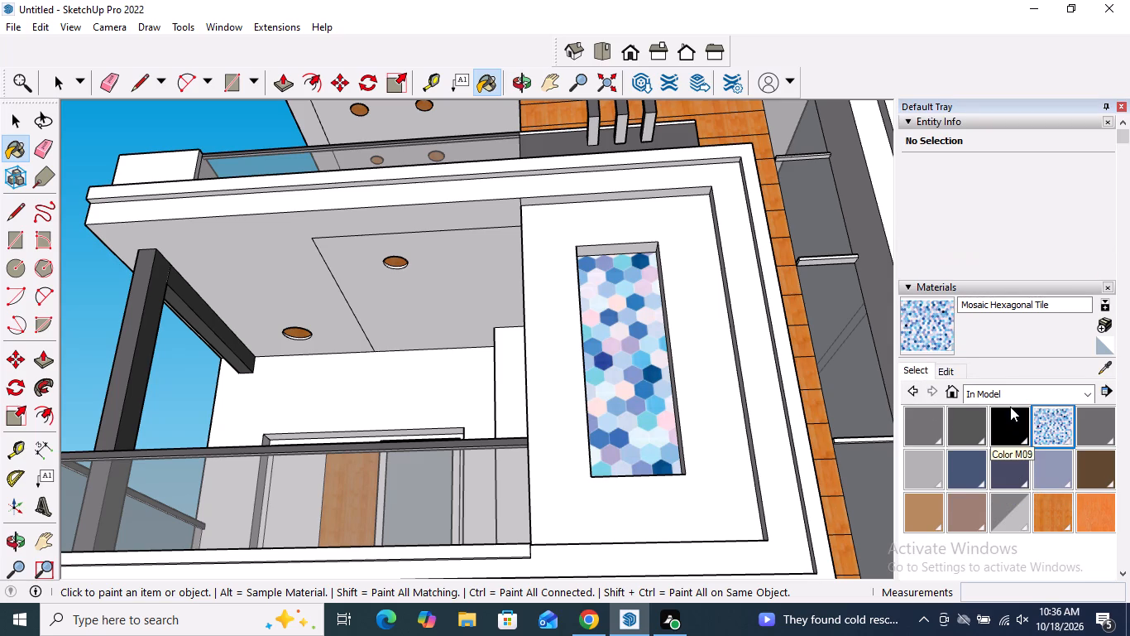
pyautogui.click(943, 372)
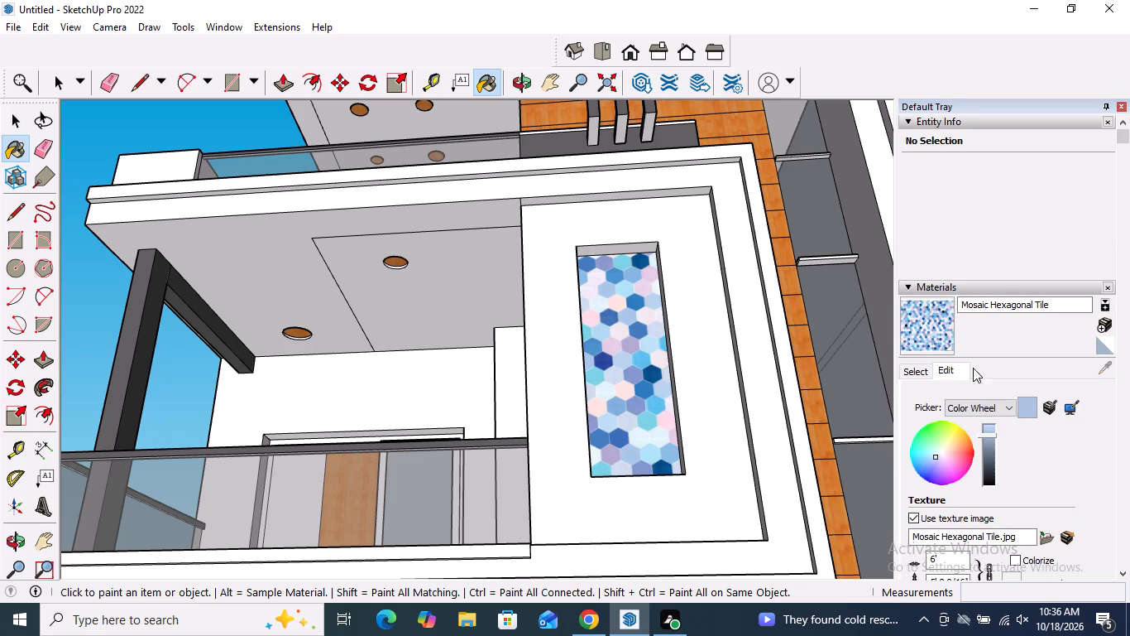
pyautogui.moveTo(989, 437); pyautogui.dragTo(989, 436)
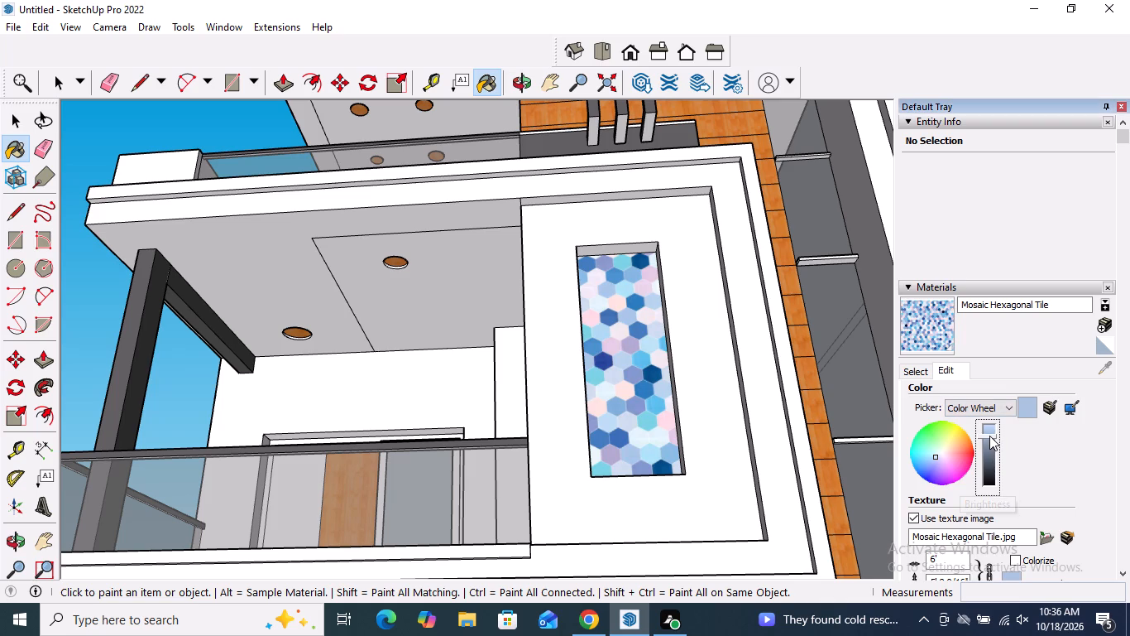
pyautogui.moveTo(989, 436); pyautogui.dragTo(996, 423)
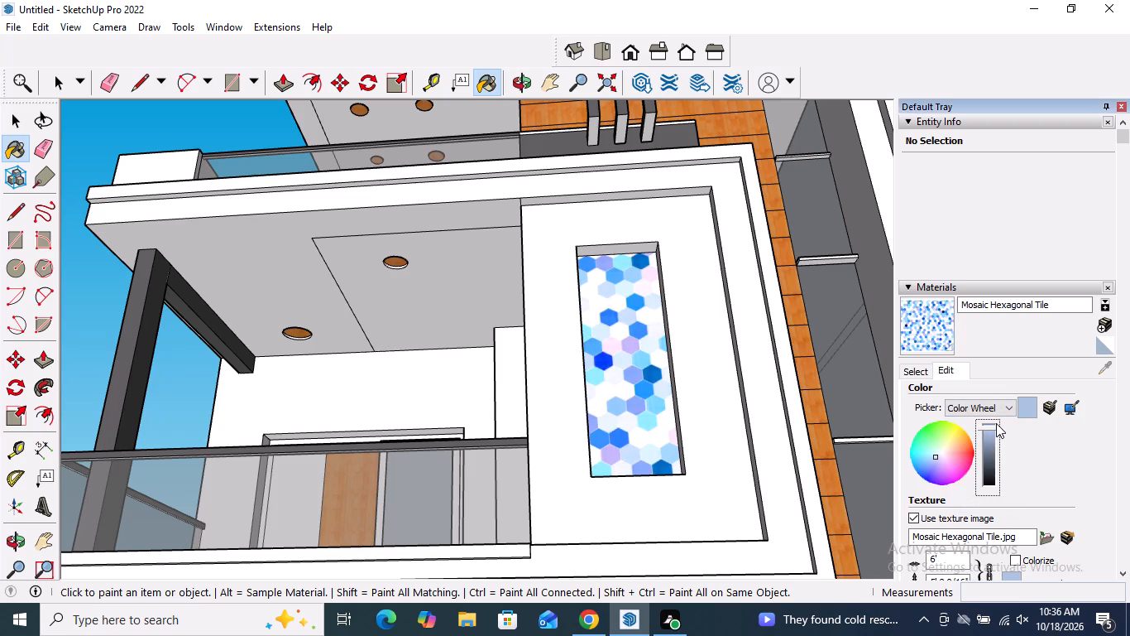
pyautogui.moveTo(996, 423); pyautogui.dragTo(1002, 461)
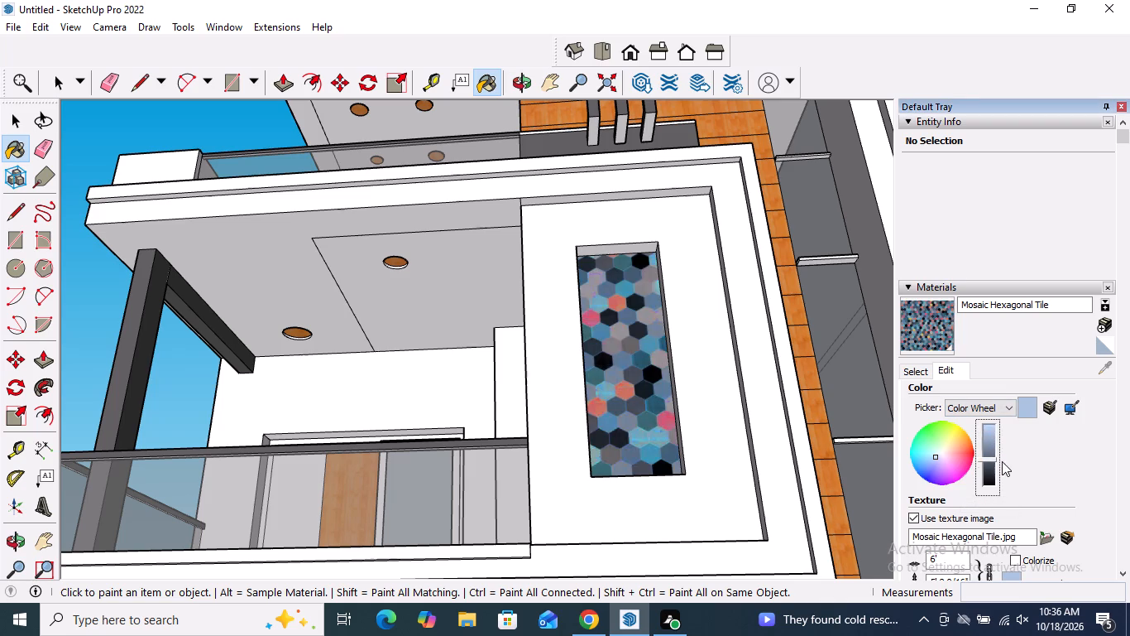
# Lower the colour brightness of the Mosaic Hexagonal Tile material slightly further.
pyautogui.moveTo(1002, 461); pyautogui.dragTo(1003, 461)
pyautogui.scroll(-11, 732, 314)
pyautogui.moveTo(591, 385); pyautogui.dragTo(622, 603, button='middle')
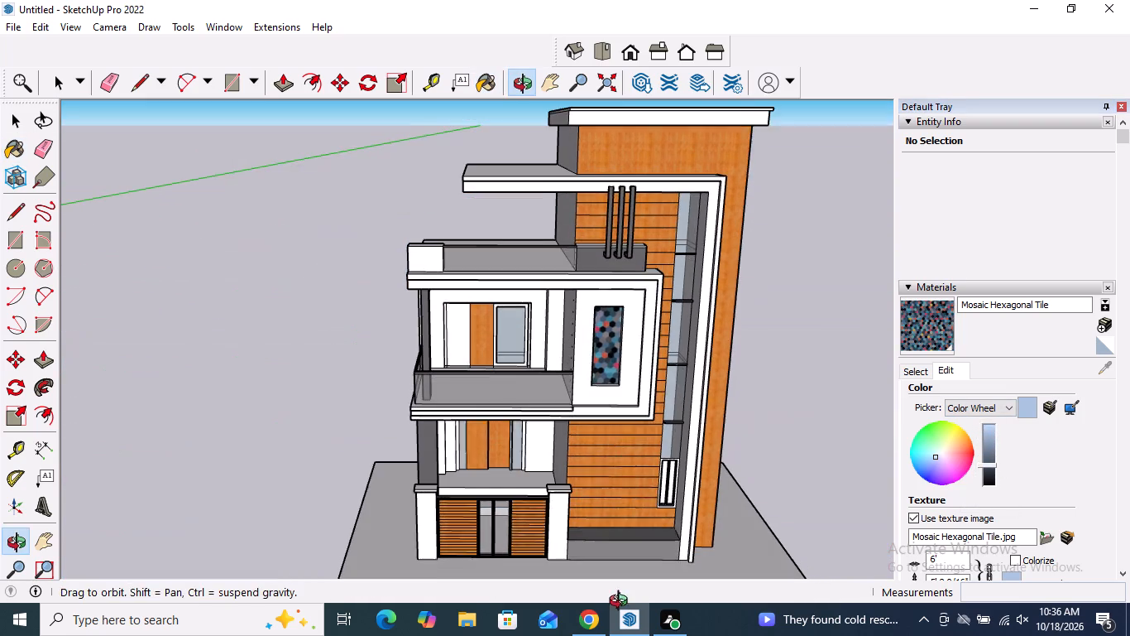
pyautogui.moveTo(622, 603); pyautogui.dragTo(627, 603, button='middle')
pyautogui.press('space')
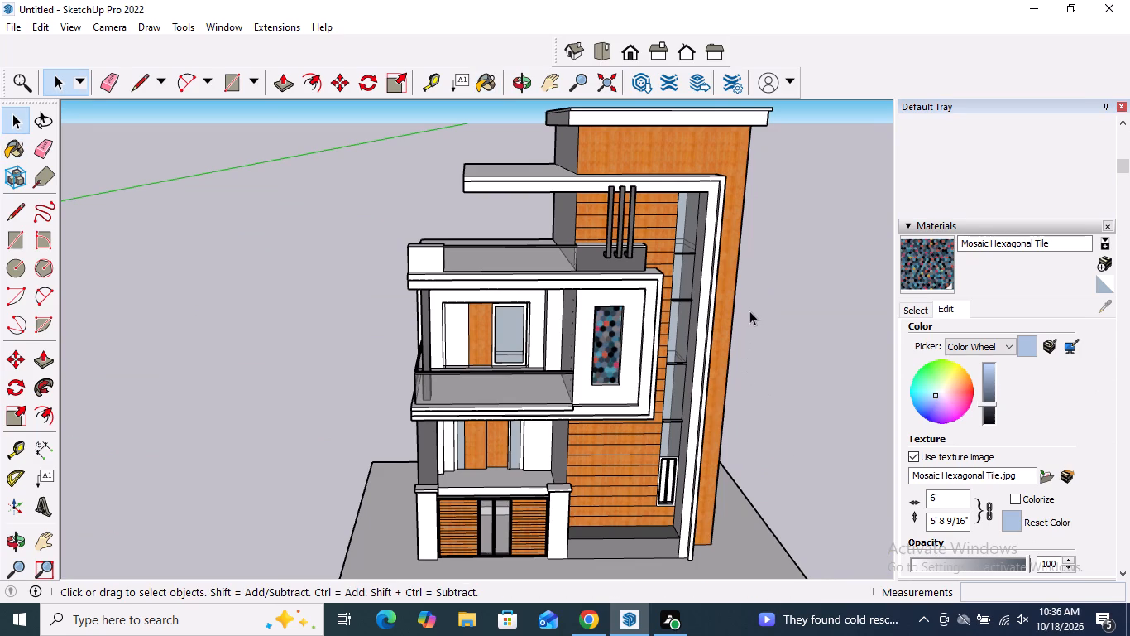
# Outline a narrow vertical strip about 3' 4" high from the ground on the outer side face of the gate post nearest the entrance column.
pyautogui.scroll(-5, 752, 297)
pyautogui.scroll(5, 646, 469)
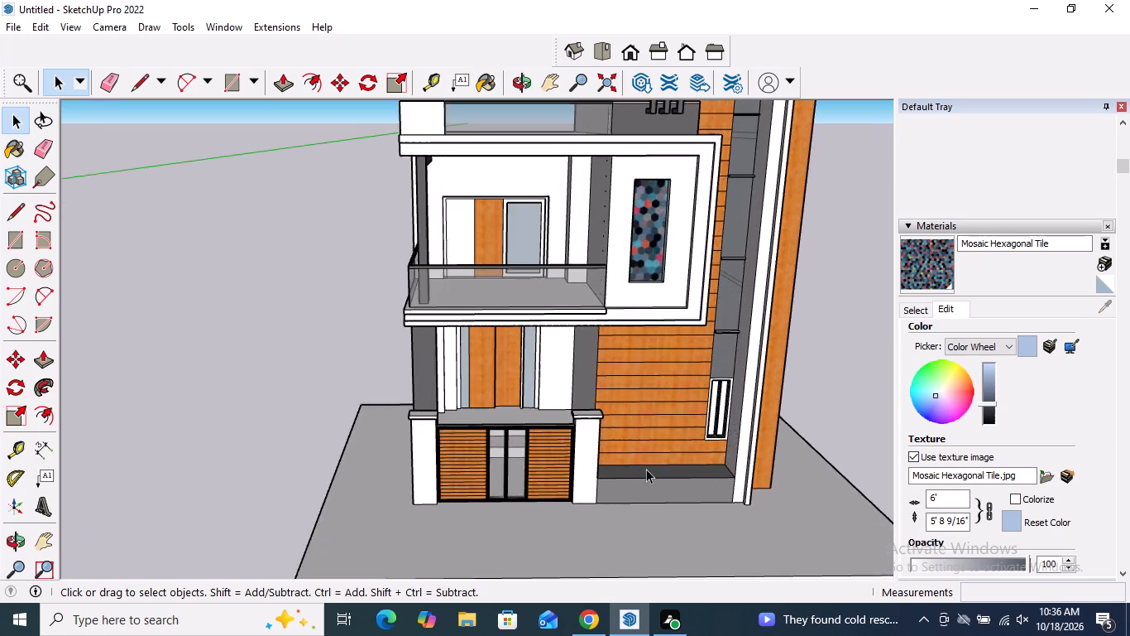
pyautogui.scroll(-5, 646, 469)
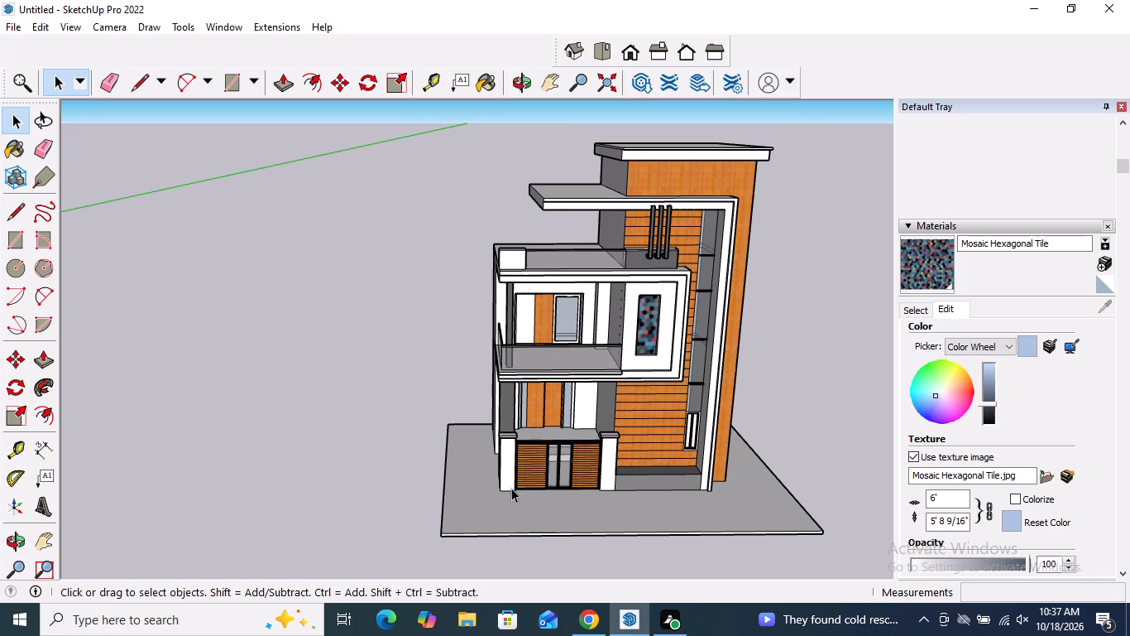
pyautogui.press('space')
pyautogui.scroll(5, 534, 460)
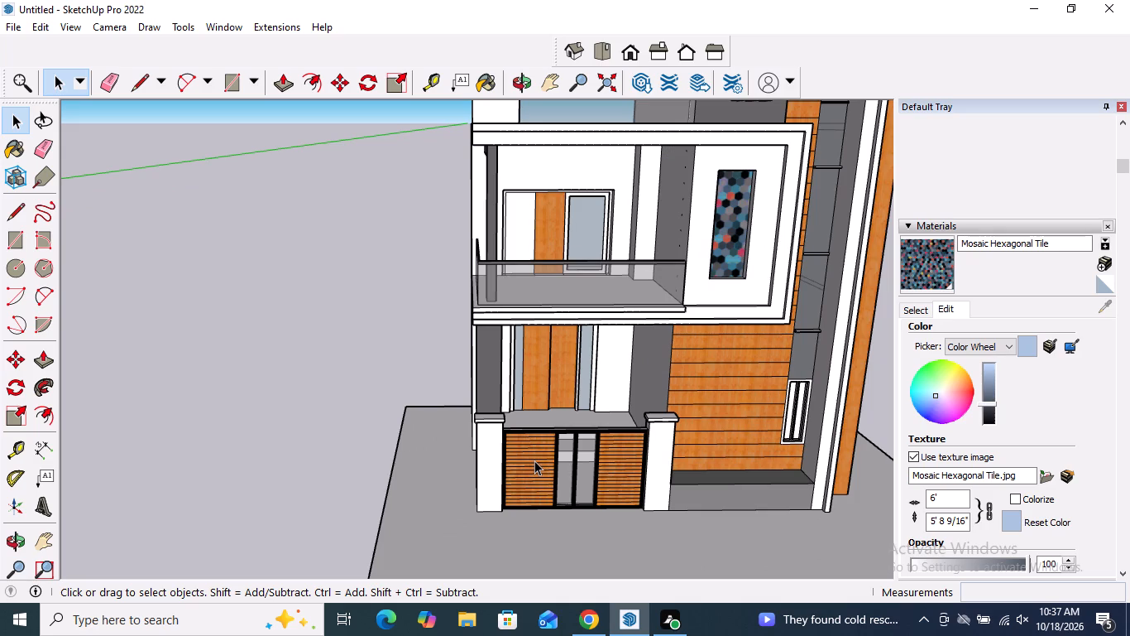
pyautogui.moveTo(512, 478); pyautogui.dragTo(830, 452, button='middle')
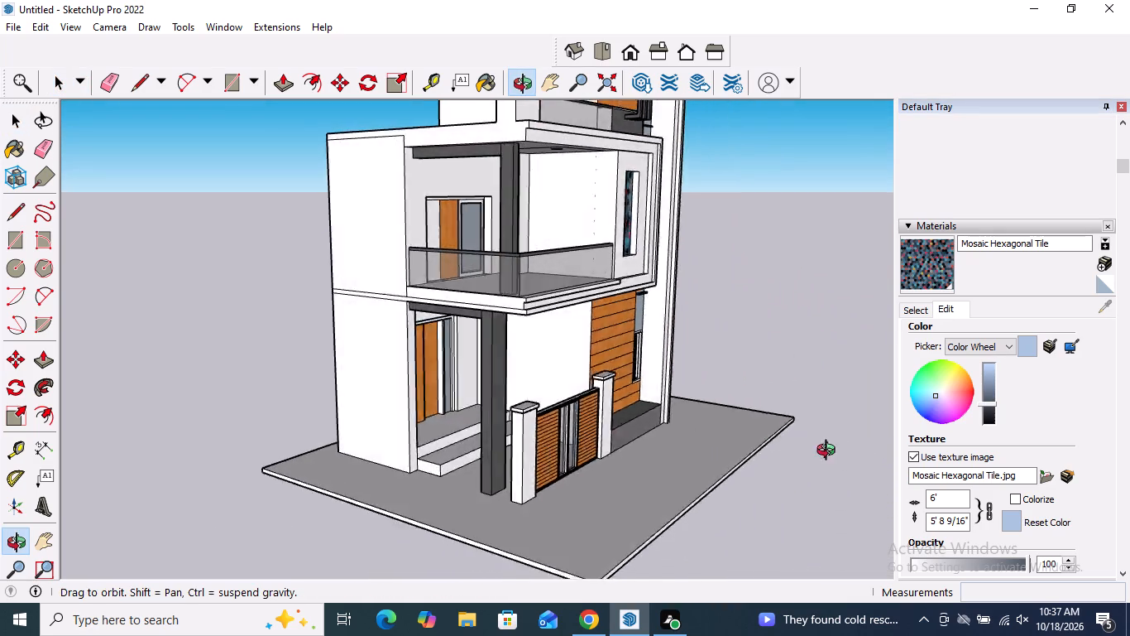
pyautogui.moveTo(830, 452); pyautogui.dragTo(903, 449, button='middle')
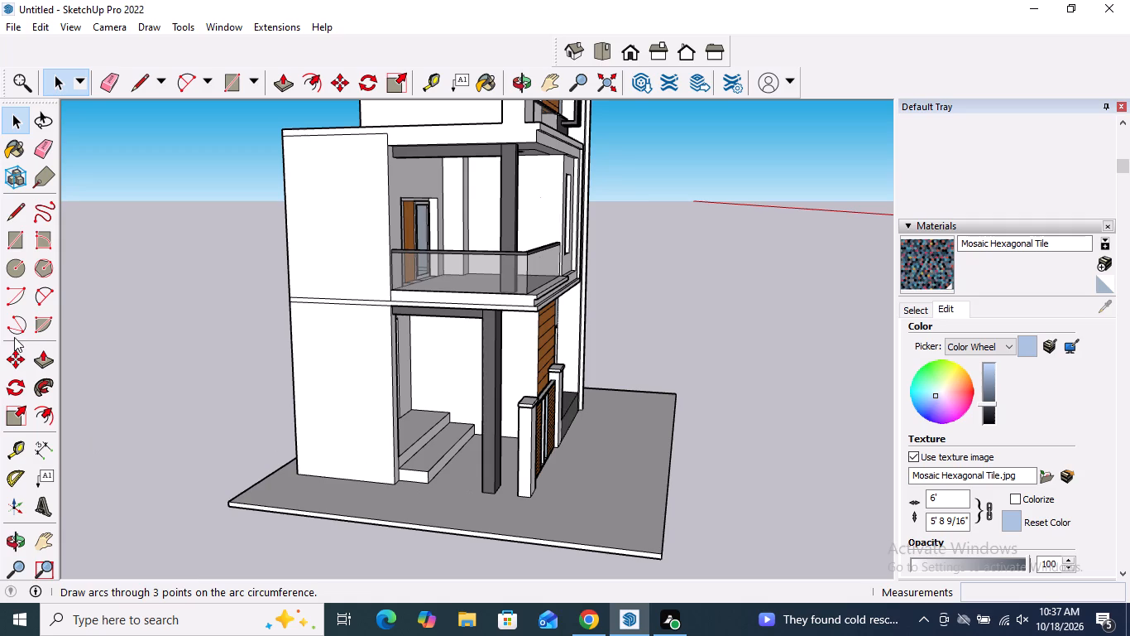
pyautogui.click(16, 215)
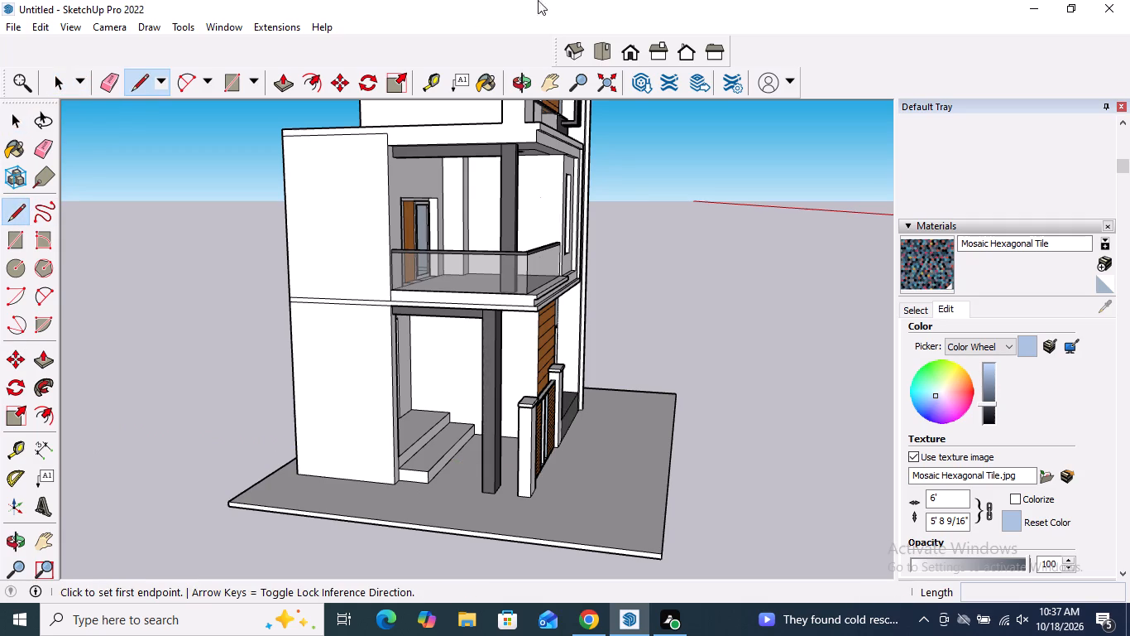
pyautogui.scroll(4, 612, 521)
pyautogui.scroll(4, 458, 455)
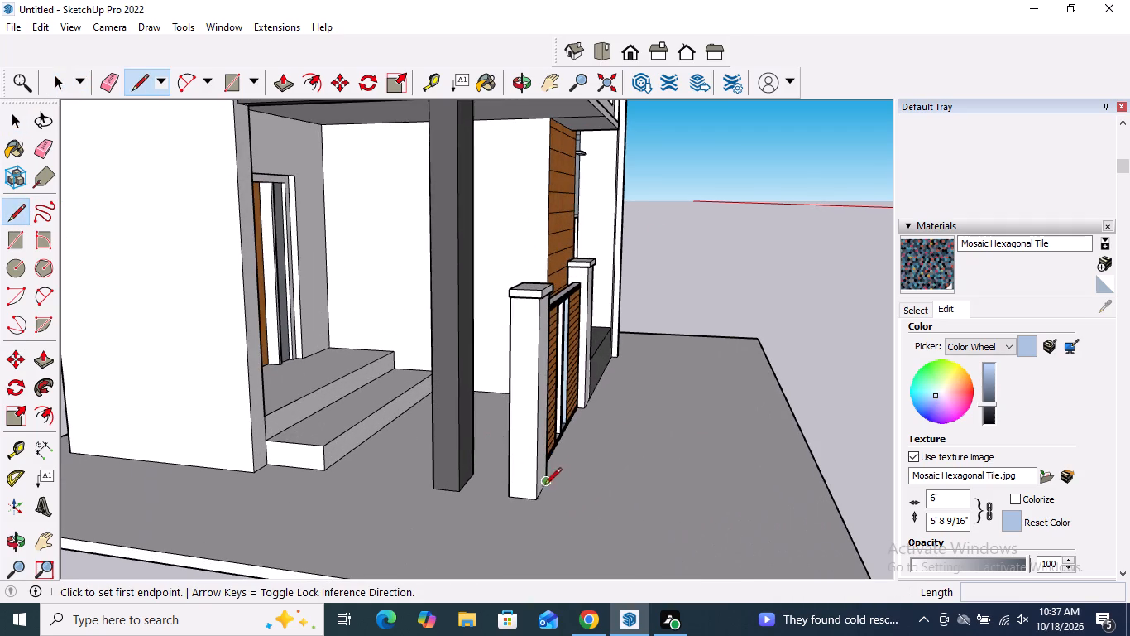
pyautogui.moveTo(523, 495); pyautogui.dragTo(524, 477)
pyautogui.click(523, 334)
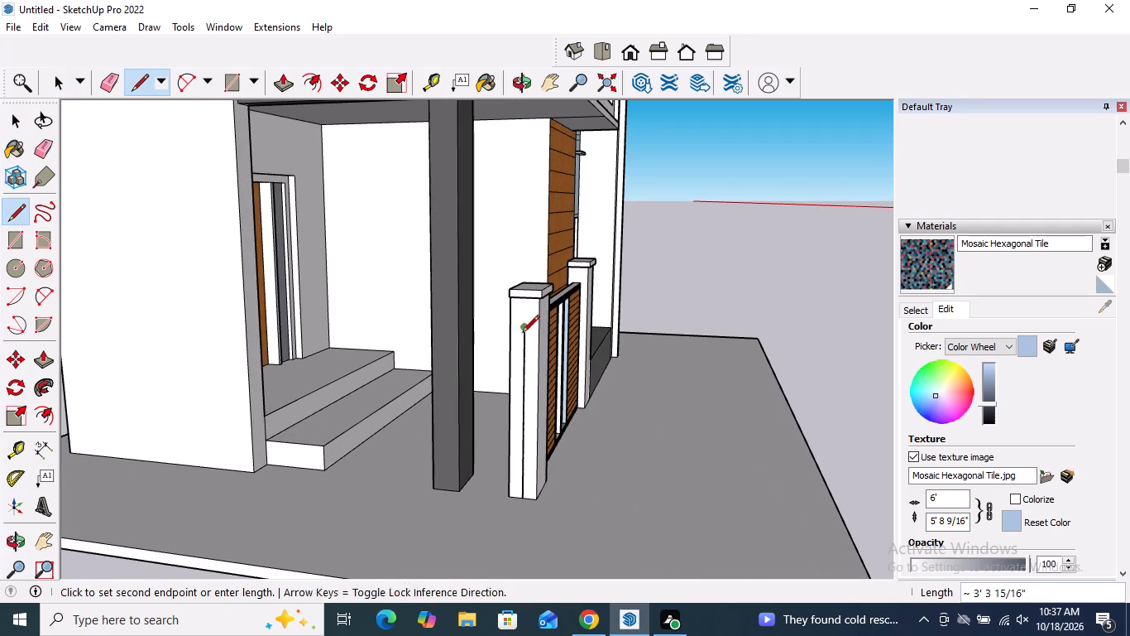
pyautogui.click(510, 329)
pyautogui.press('space')
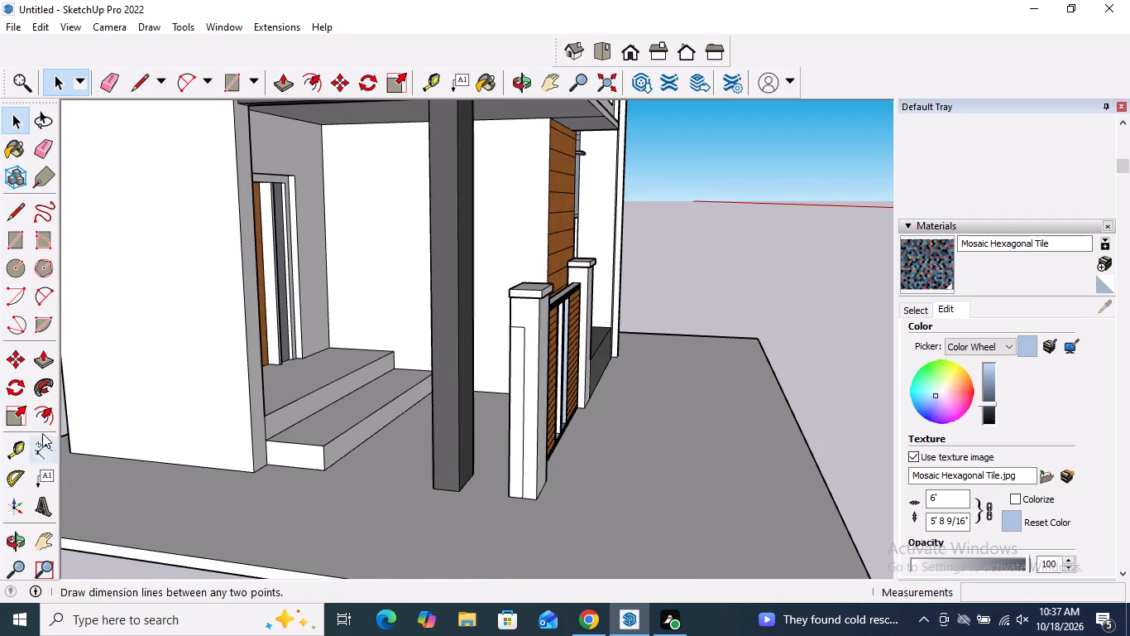
# Push/Pull the outlined strip on the gate post outward to the edge of the ground slab as a low boundary wall.
pyautogui.click(40, 362)
pyautogui.click(520, 375)
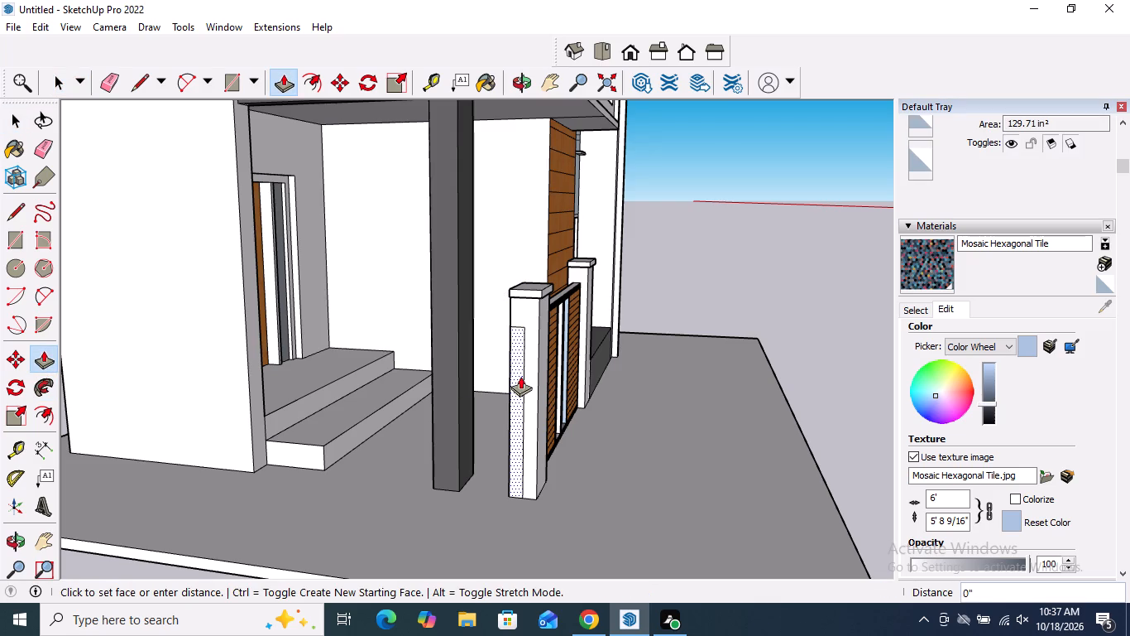
pyautogui.scroll(-3, 504, 393)
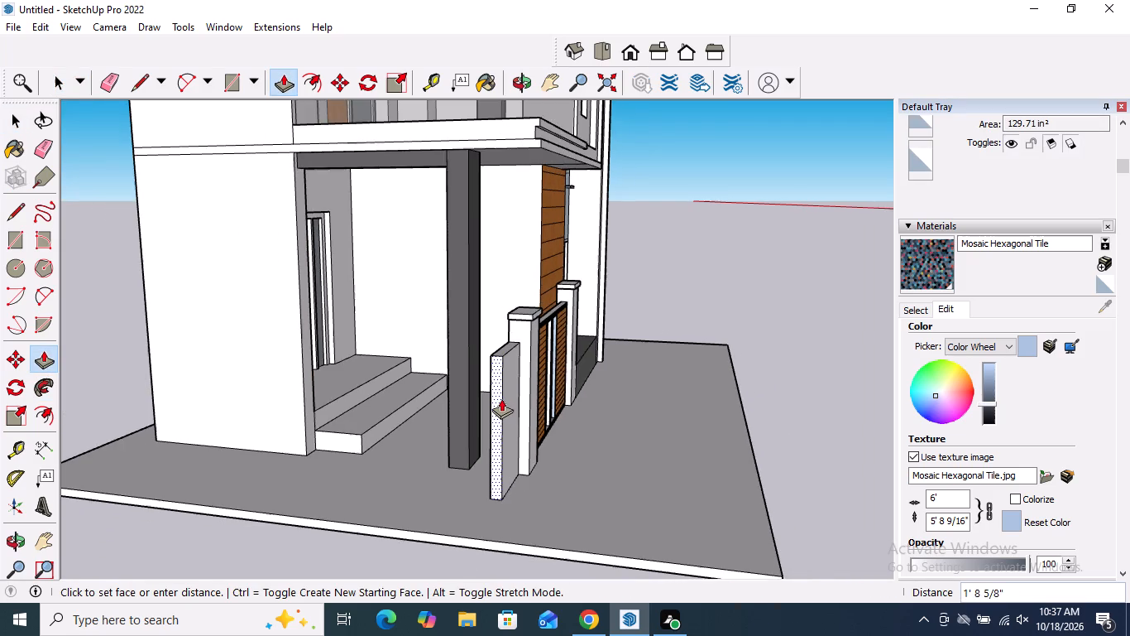
pyautogui.scroll(-3, 499, 402)
pyautogui.click(499, 490)
pyautogui.press('space')
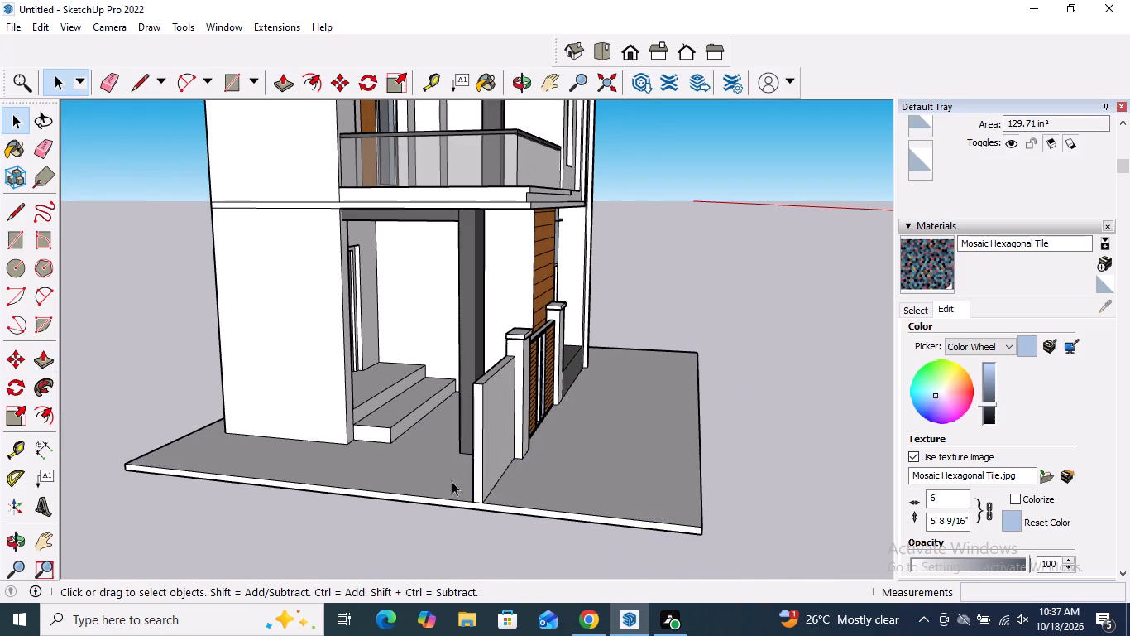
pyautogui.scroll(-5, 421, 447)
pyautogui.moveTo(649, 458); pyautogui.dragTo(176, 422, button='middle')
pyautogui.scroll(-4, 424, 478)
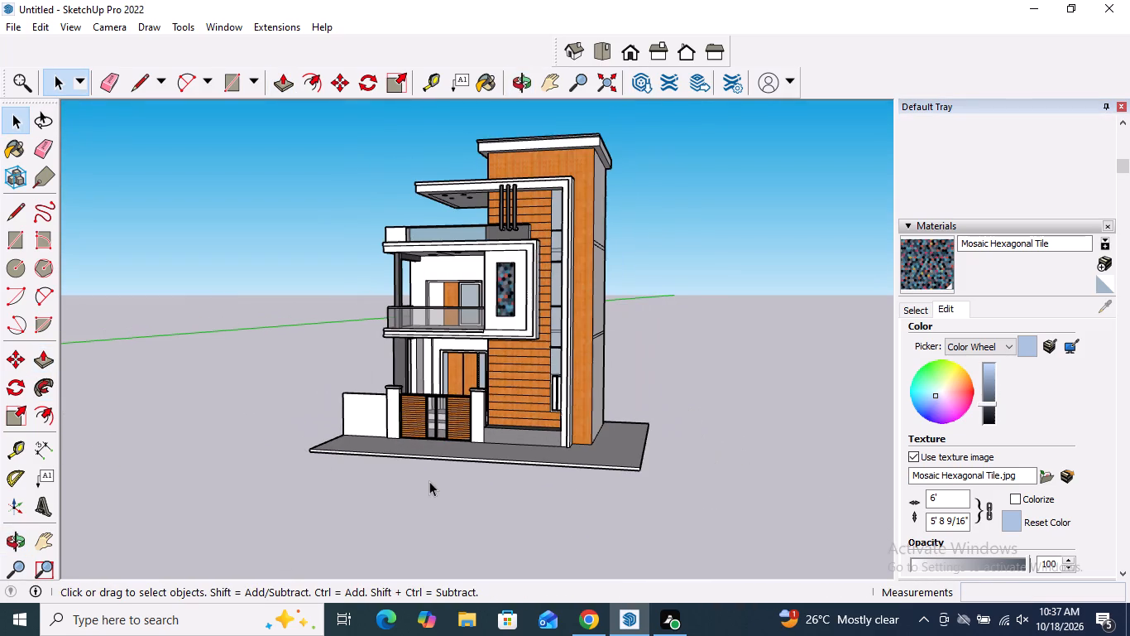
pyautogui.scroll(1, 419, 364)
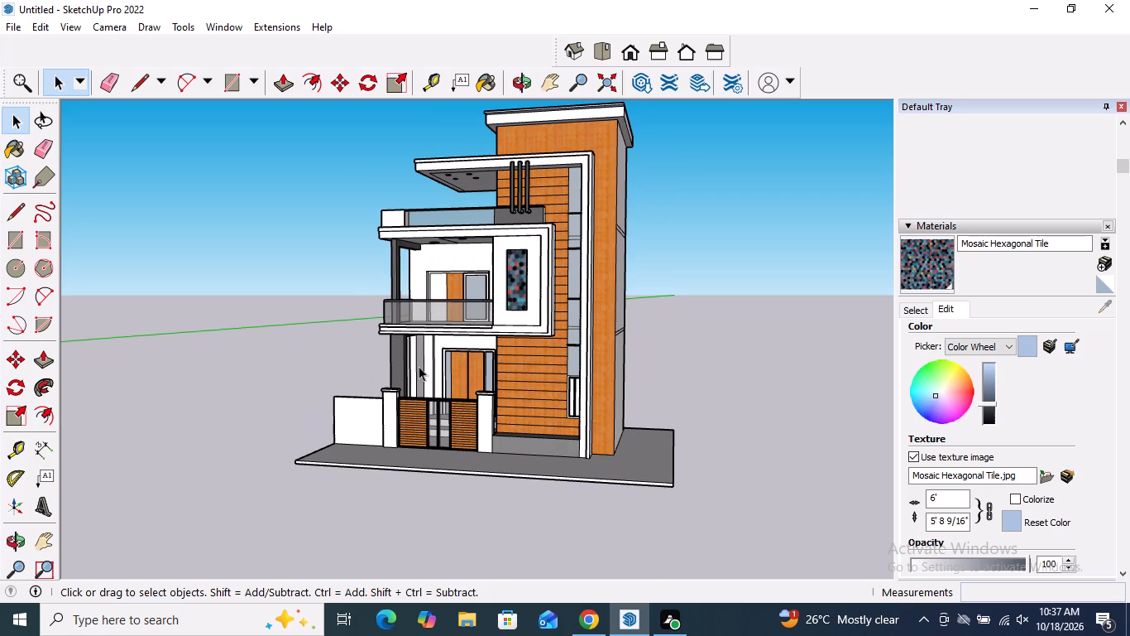
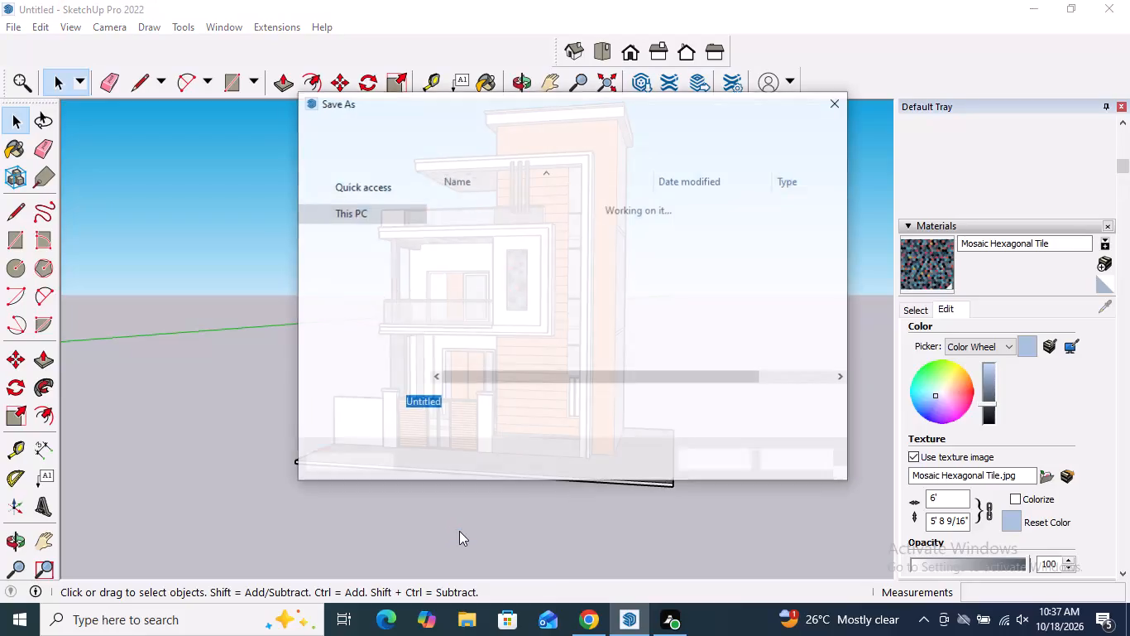
# Save the model in the Documents folder as "Modern Contemporary G+2 Residential Building Front Elevation" in SketchUp Models (*.skp) format.
pyautogui.press('BackSpace')
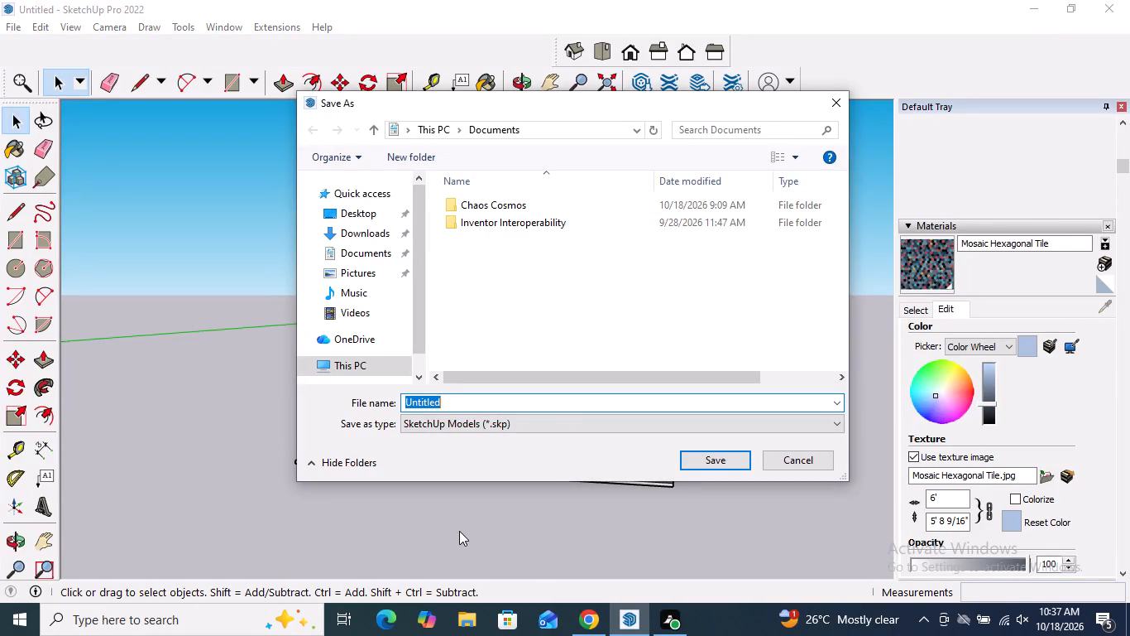
pyautogui.hotkey('ctrl', 'v')
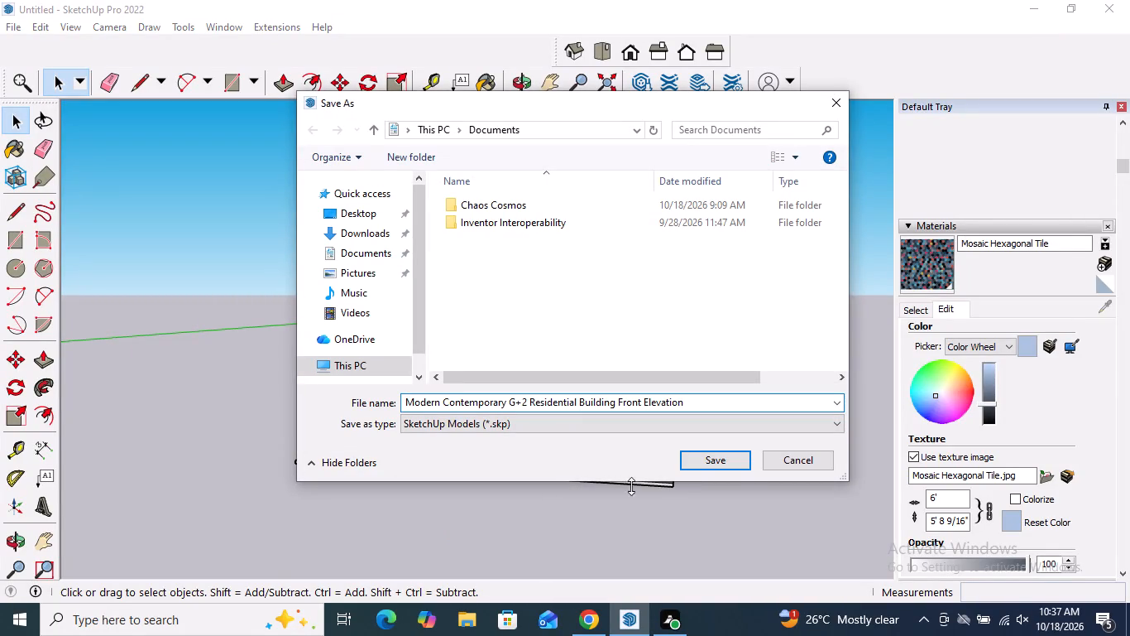
pyautogui.click(715, 458)
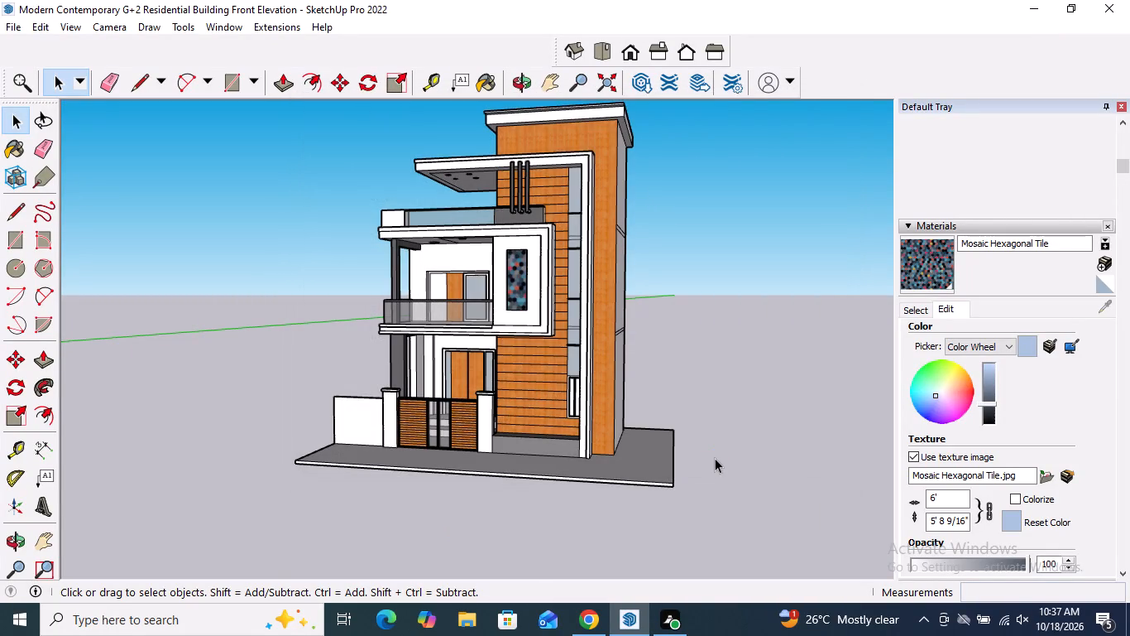
pyautogui.hotkey('ctrl', 's')
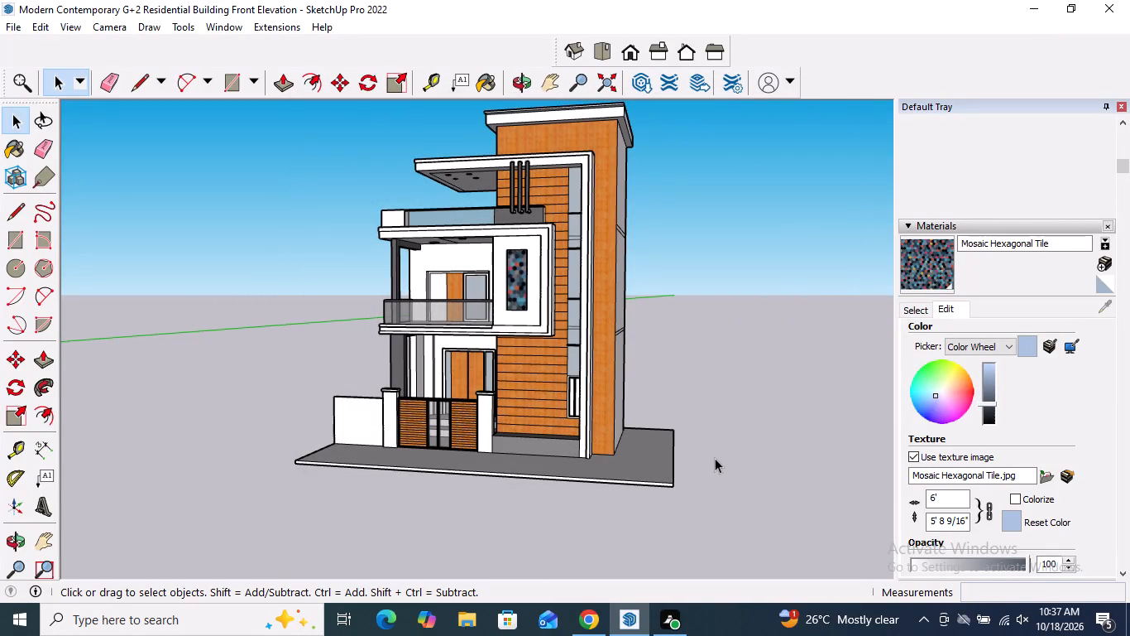